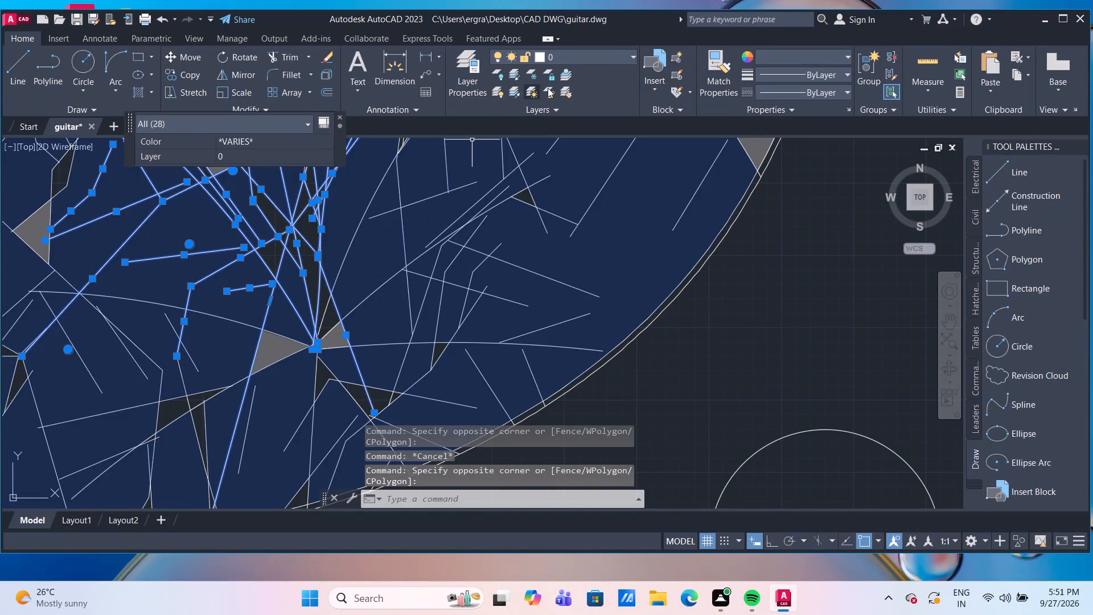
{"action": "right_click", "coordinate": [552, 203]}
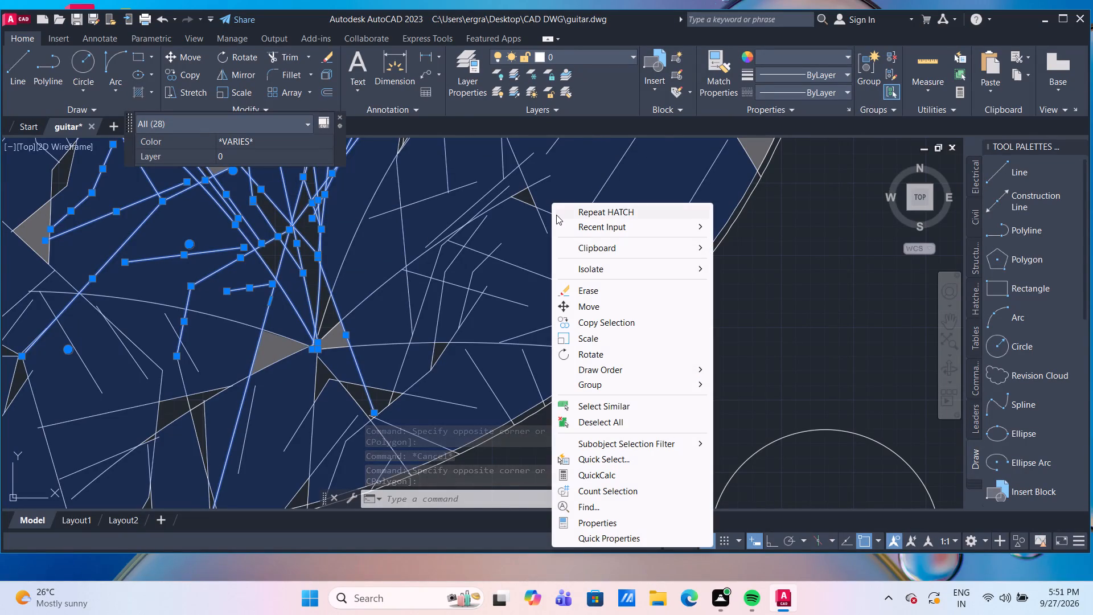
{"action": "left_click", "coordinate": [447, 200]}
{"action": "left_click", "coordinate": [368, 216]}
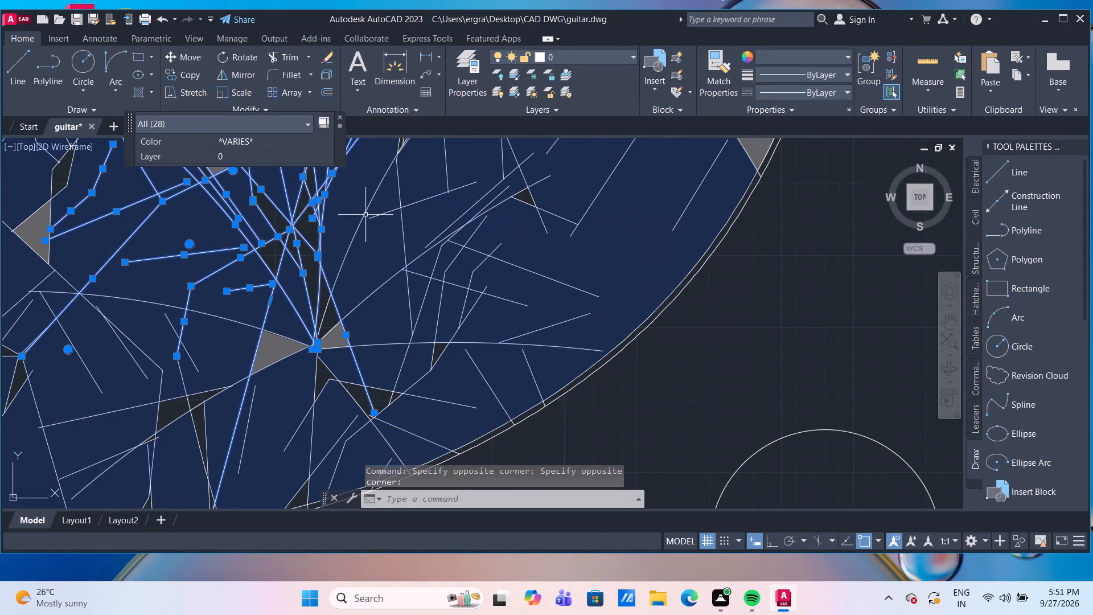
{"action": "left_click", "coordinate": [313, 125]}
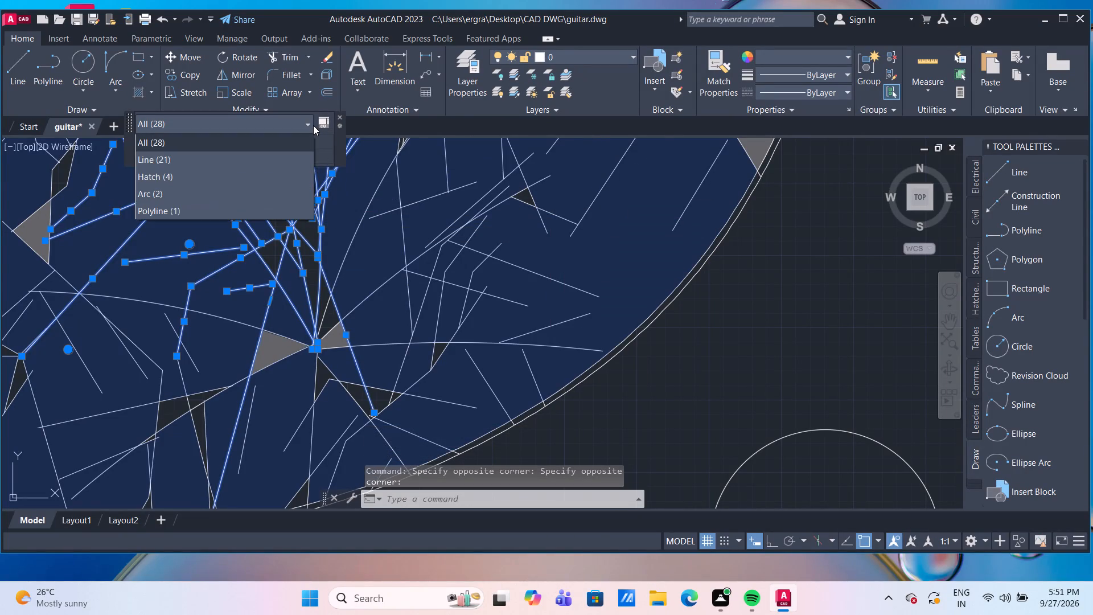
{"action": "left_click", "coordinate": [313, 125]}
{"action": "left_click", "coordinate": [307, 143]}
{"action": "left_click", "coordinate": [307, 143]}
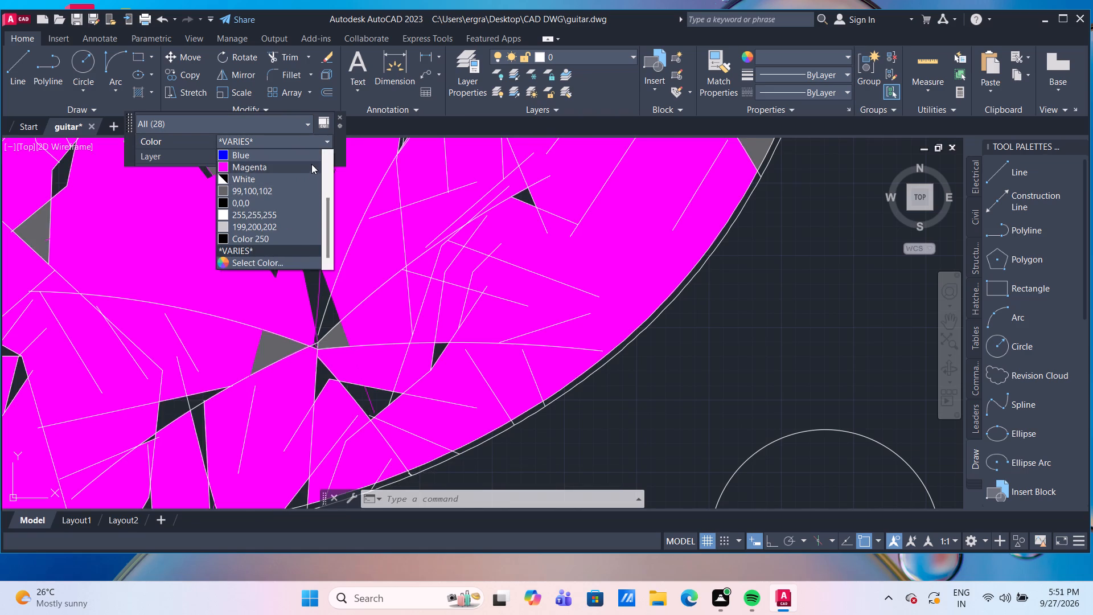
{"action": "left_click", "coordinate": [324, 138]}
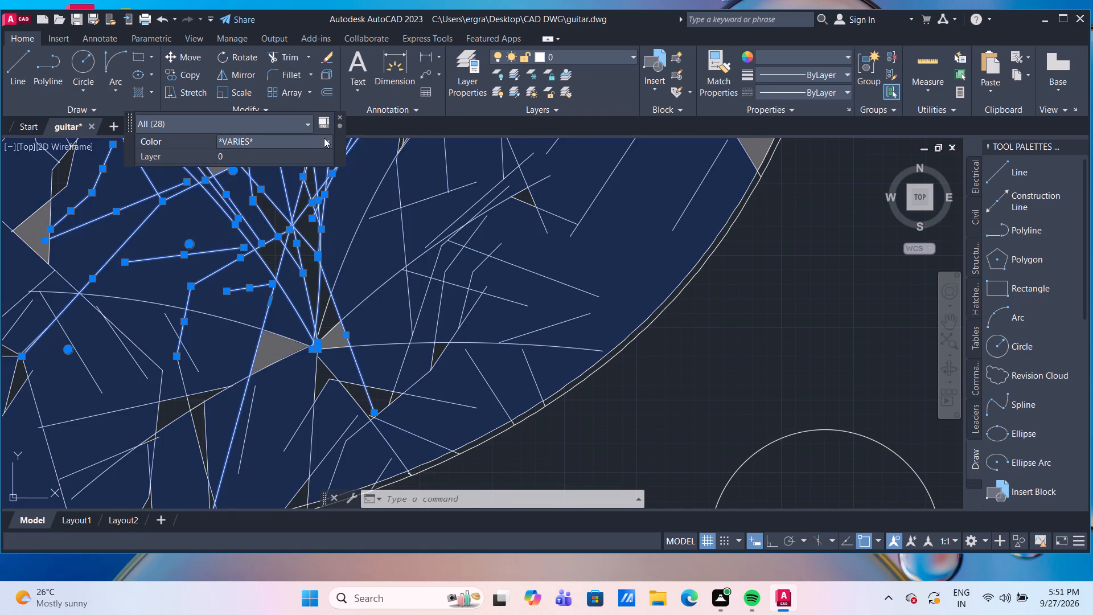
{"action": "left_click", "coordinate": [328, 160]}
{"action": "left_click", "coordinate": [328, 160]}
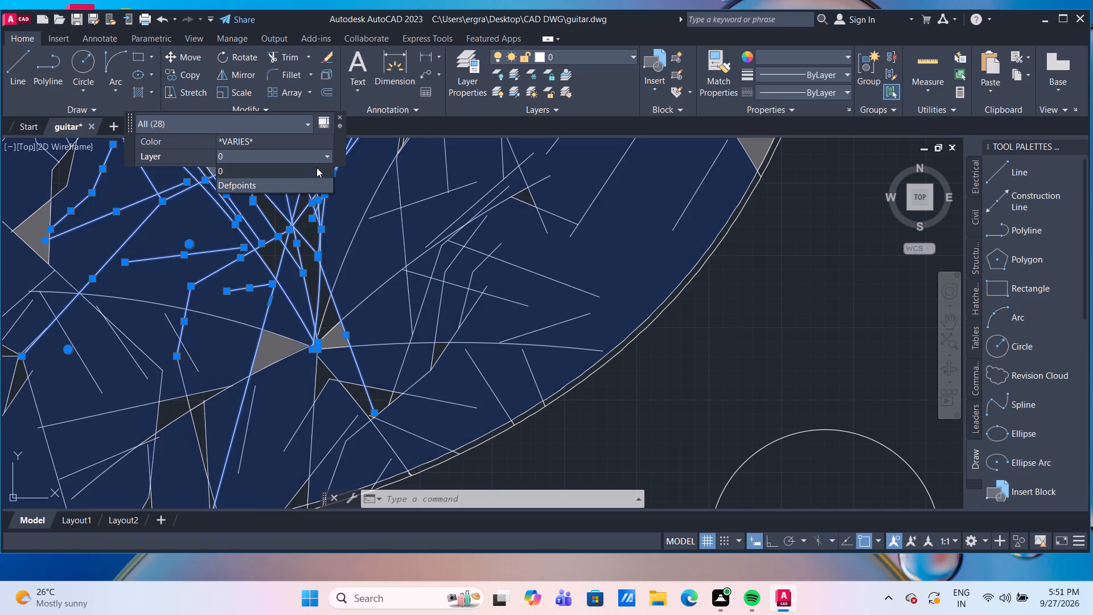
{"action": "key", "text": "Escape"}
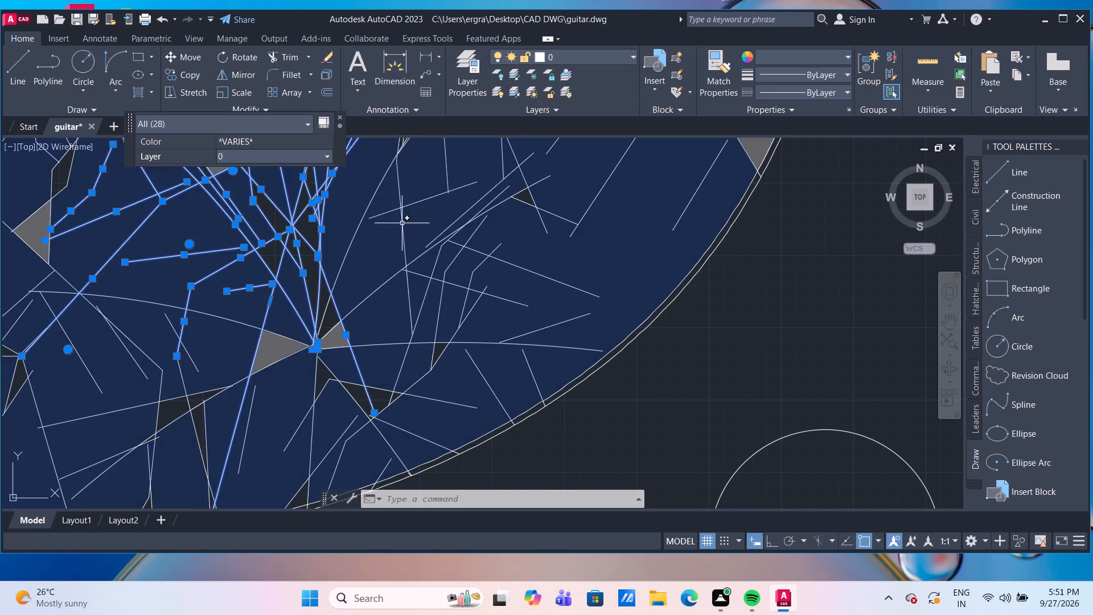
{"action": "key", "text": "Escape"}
Fill the guitar-shaped facade body with a solid hatch in colour 199,200,202.
{"action": "scroll", "coordinate": [451, 227], "scroll_direction": "down", "scroll_amount": 6}
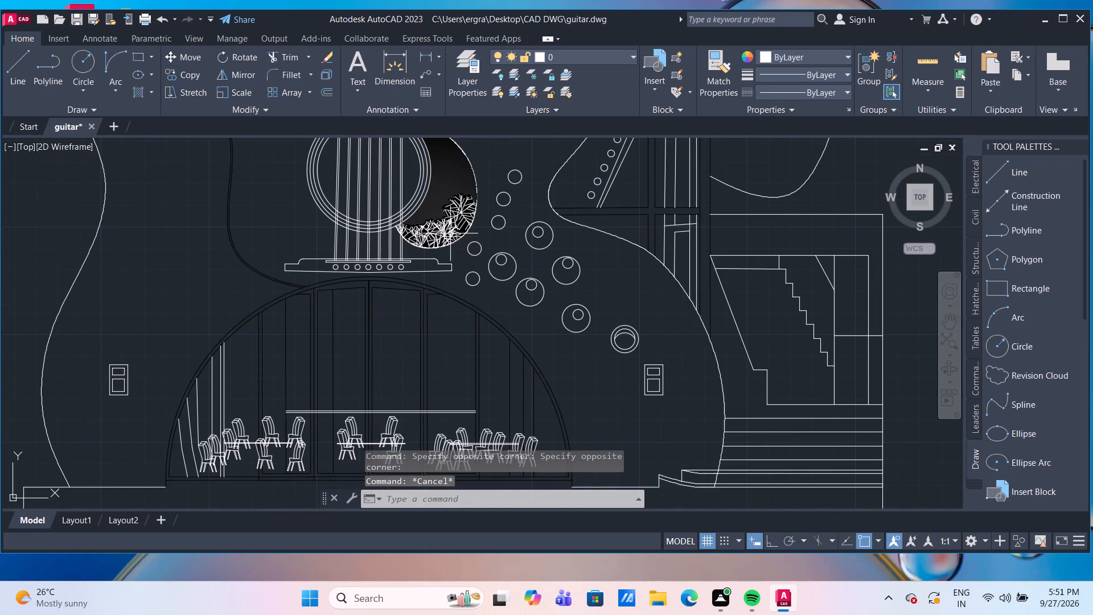
{"action": "scroll", "coordinate": [450, 233], "scroll_direction": "down", "scroll_amount": 2}
{"action": "scroll", "coordinate": [471, 205], "scroll_direction": "up", "scroll_amount": 2}
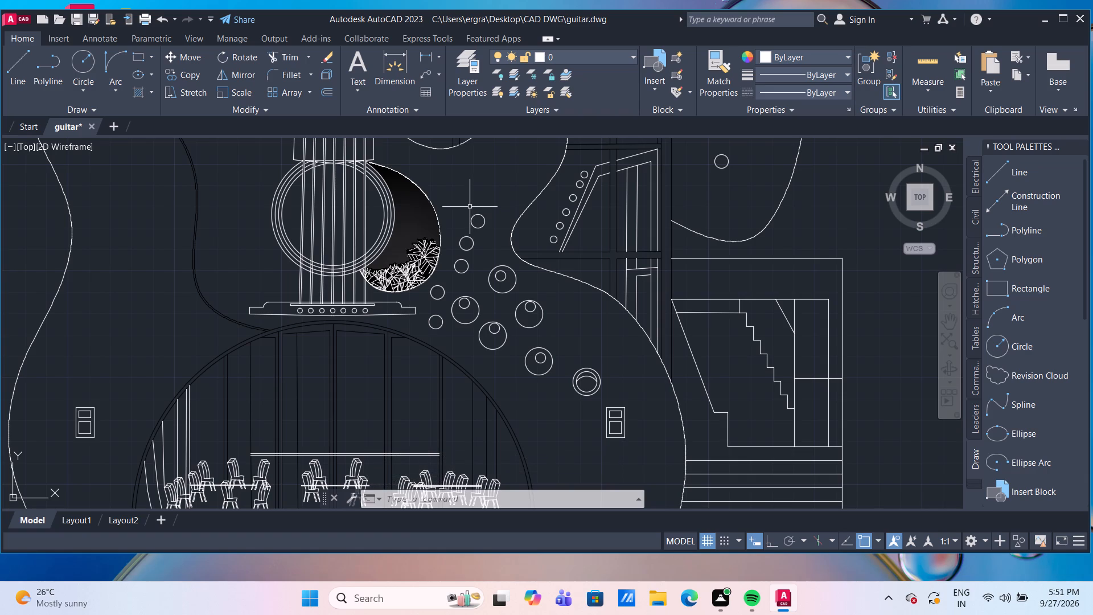
{"action": "left_click", "coordinate": [133, 93]}
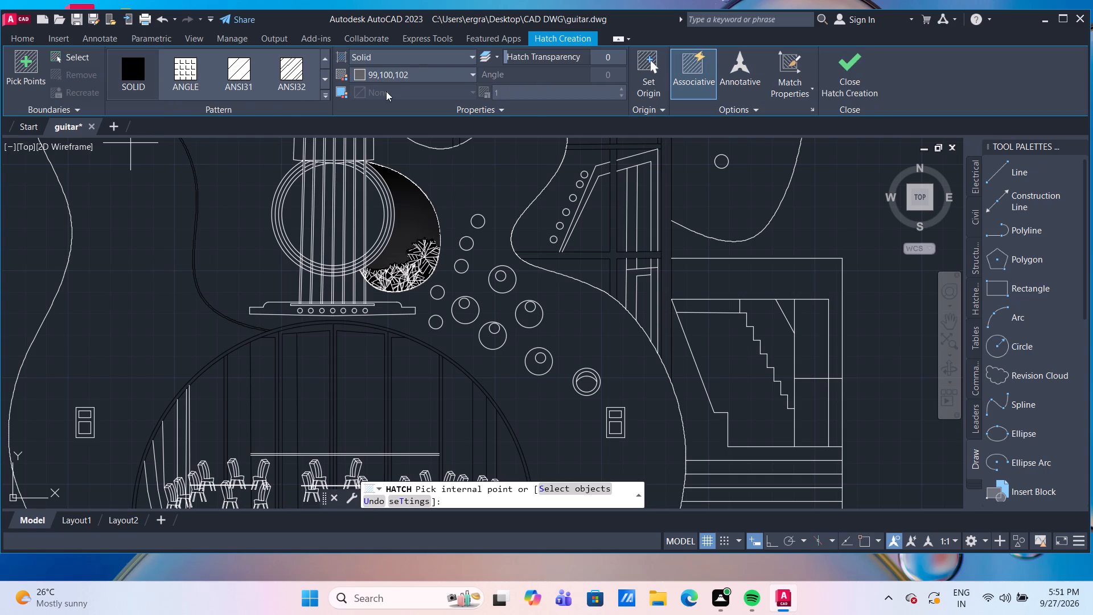
{"action": "left_click", "coordinate": [418, 71]}
{"action": "left_click", "coordinate": [361, 181]}
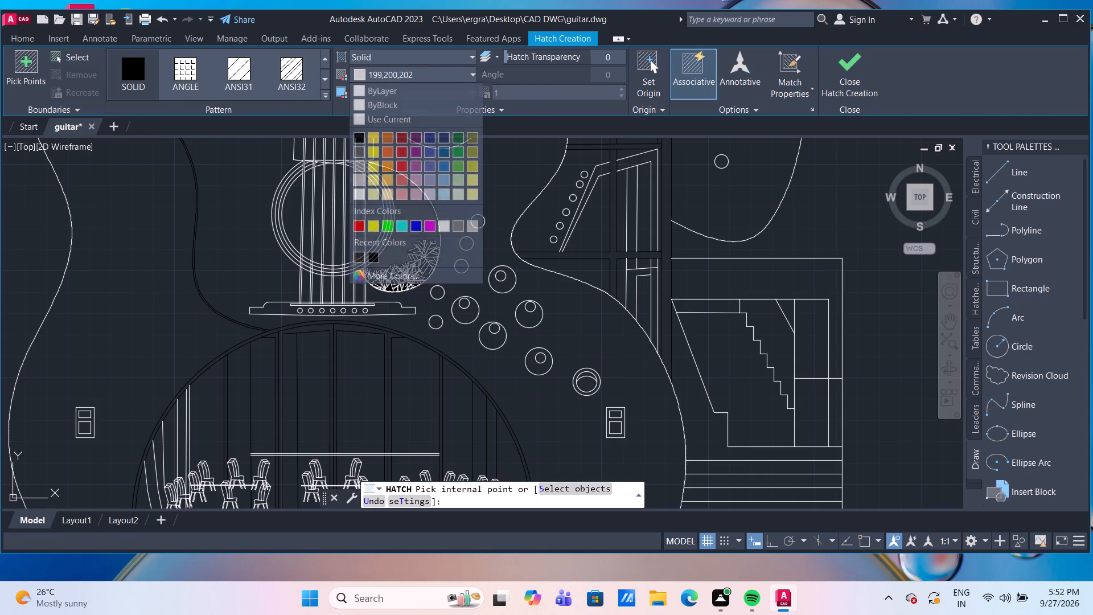
{"action": "left_click", "coordinate": [237, 206]}
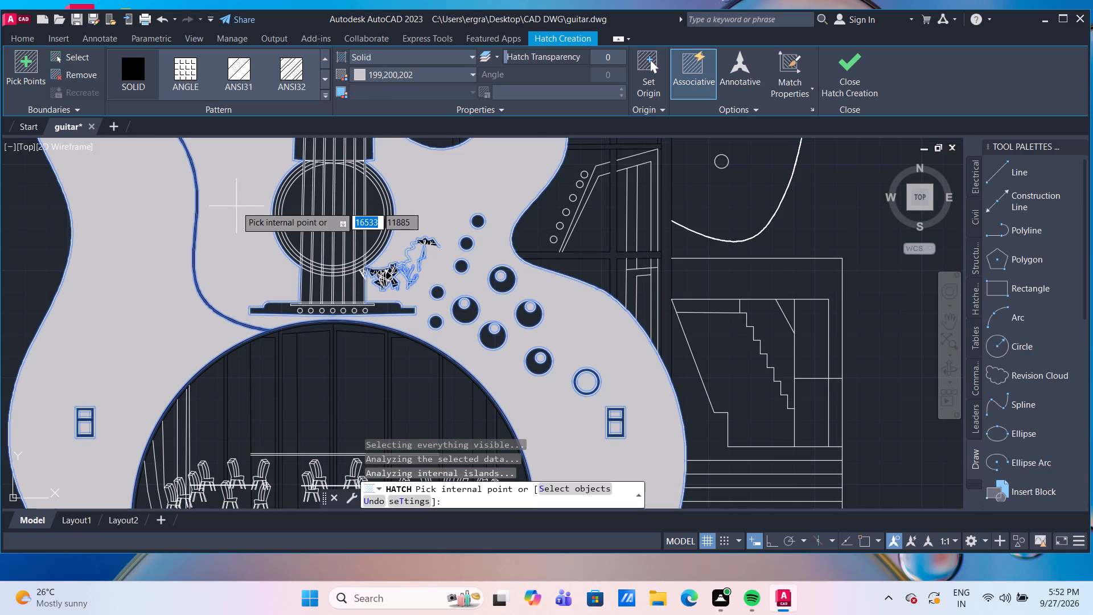
{"action": "key", "text": "Escape"}
{"action": "key", "text": "Escape"}
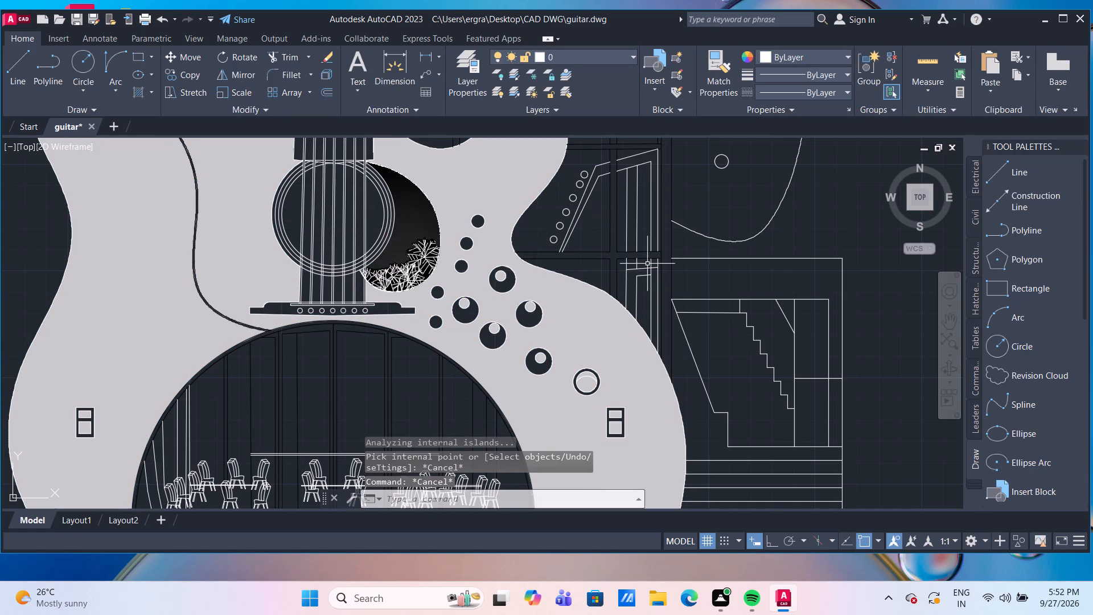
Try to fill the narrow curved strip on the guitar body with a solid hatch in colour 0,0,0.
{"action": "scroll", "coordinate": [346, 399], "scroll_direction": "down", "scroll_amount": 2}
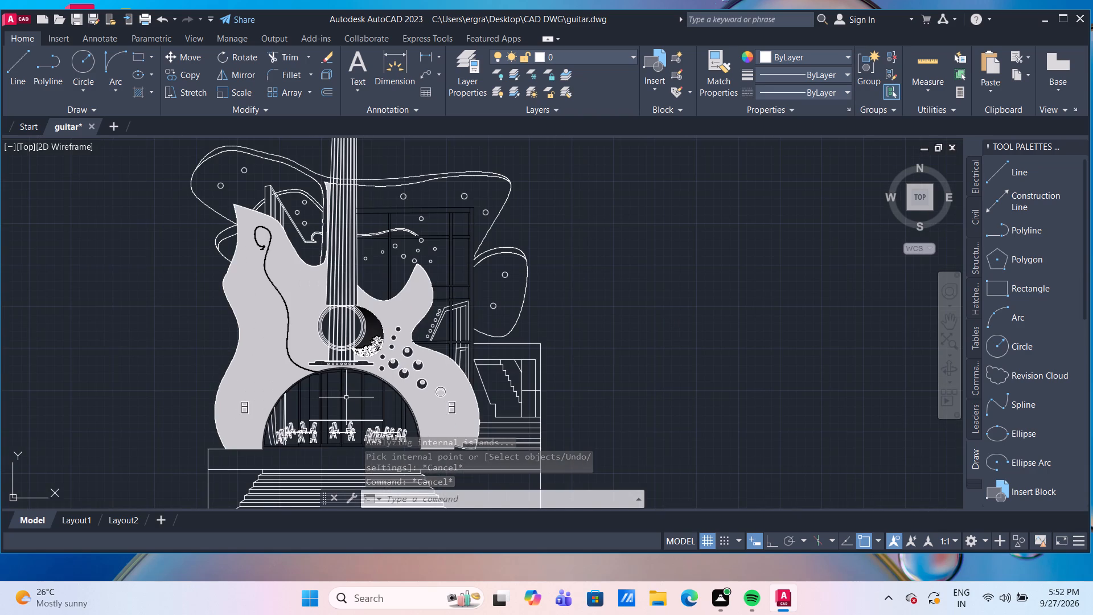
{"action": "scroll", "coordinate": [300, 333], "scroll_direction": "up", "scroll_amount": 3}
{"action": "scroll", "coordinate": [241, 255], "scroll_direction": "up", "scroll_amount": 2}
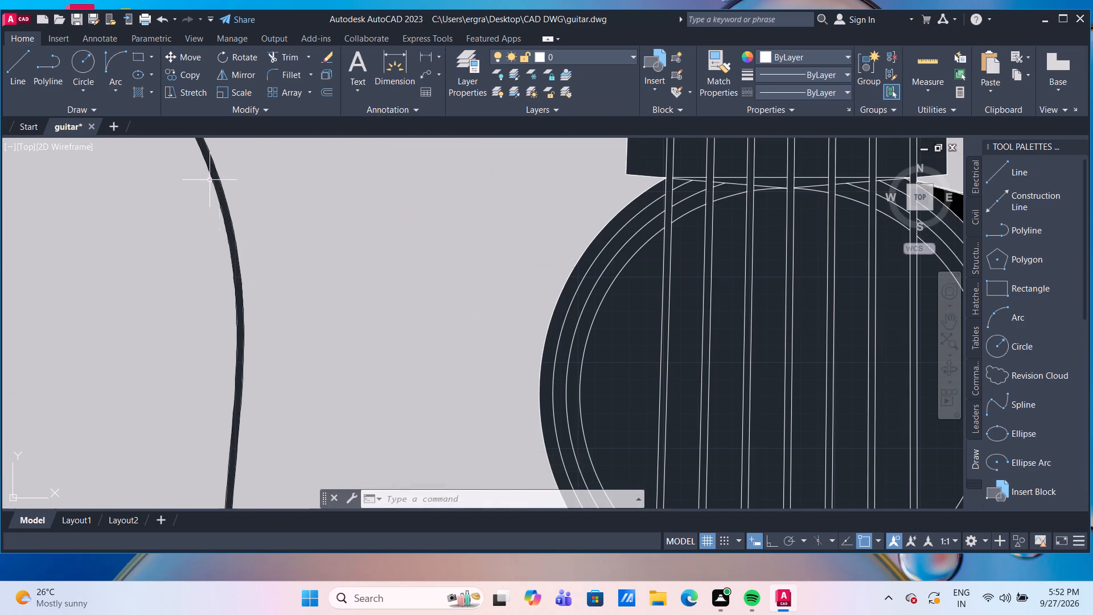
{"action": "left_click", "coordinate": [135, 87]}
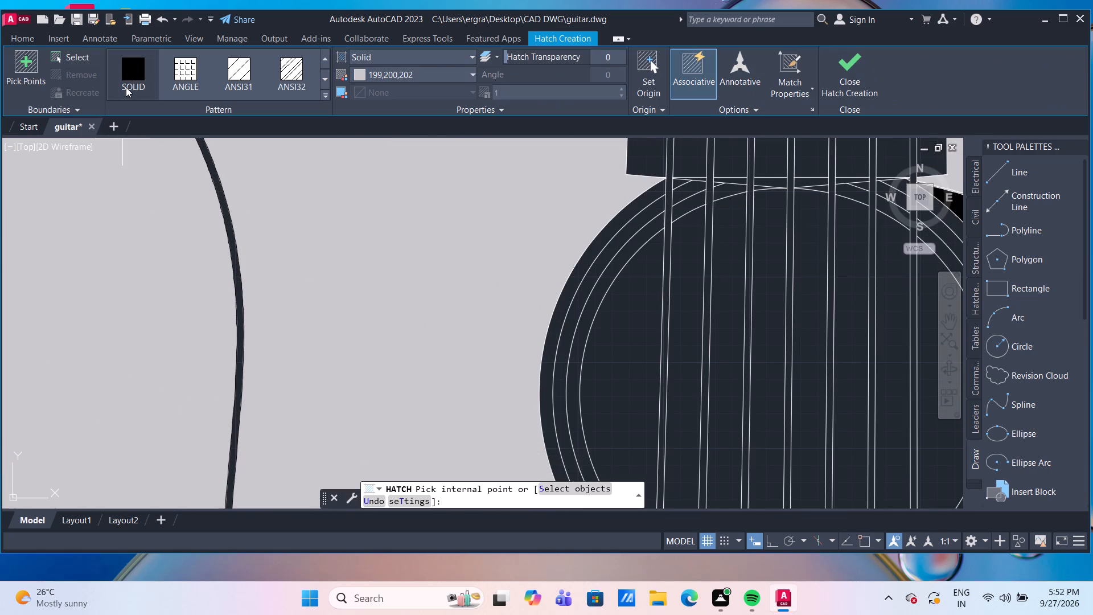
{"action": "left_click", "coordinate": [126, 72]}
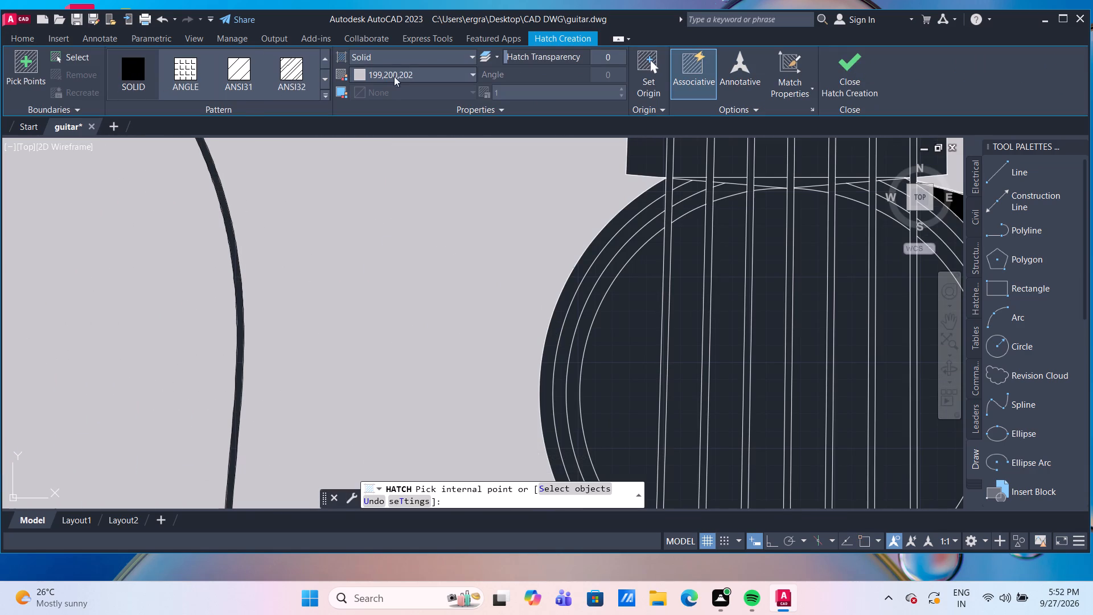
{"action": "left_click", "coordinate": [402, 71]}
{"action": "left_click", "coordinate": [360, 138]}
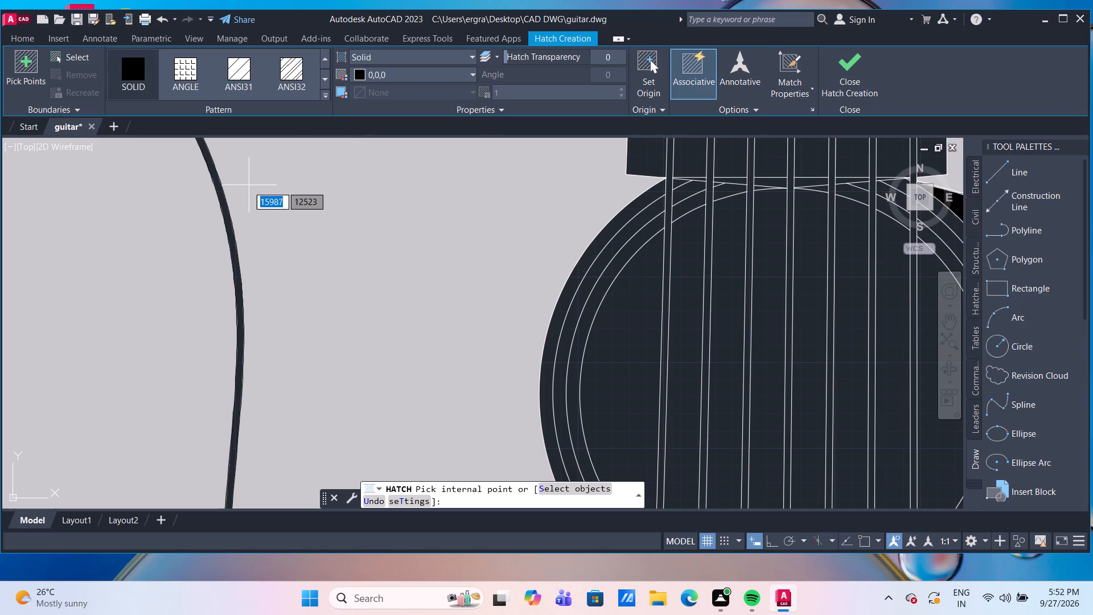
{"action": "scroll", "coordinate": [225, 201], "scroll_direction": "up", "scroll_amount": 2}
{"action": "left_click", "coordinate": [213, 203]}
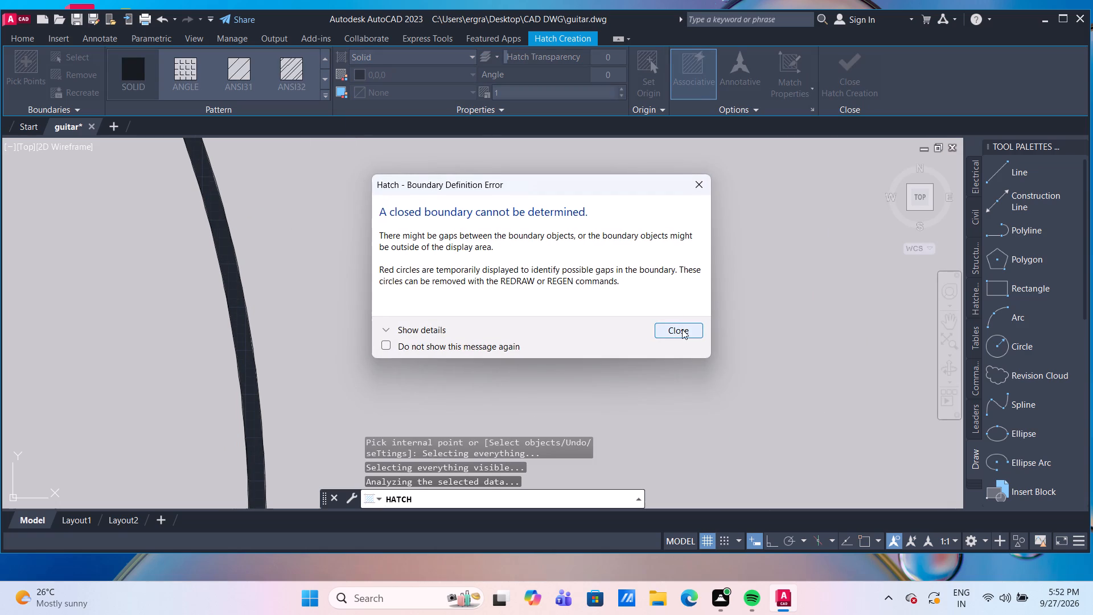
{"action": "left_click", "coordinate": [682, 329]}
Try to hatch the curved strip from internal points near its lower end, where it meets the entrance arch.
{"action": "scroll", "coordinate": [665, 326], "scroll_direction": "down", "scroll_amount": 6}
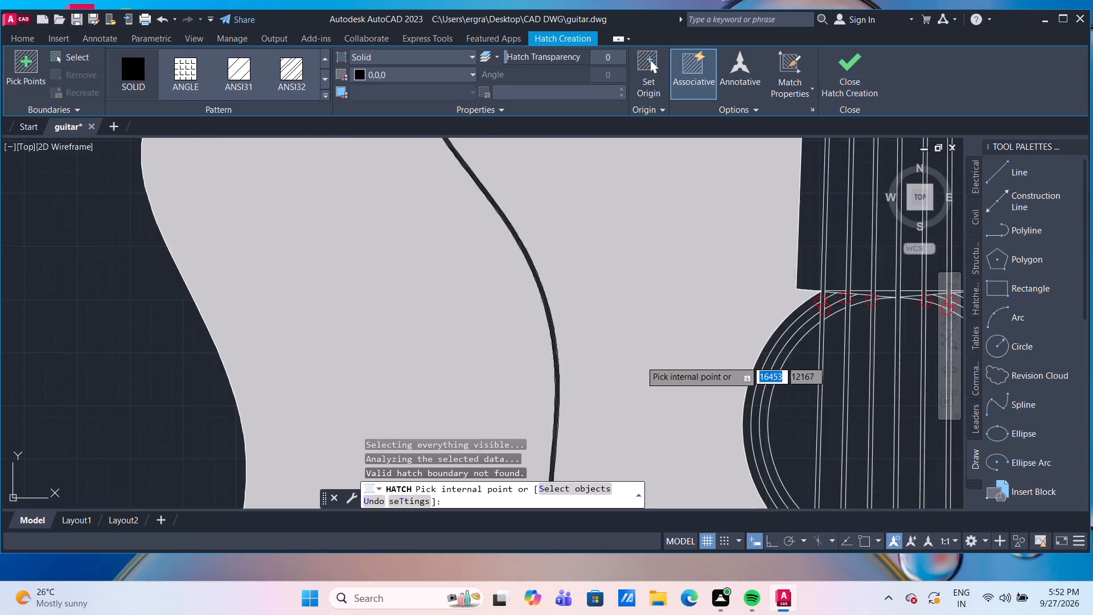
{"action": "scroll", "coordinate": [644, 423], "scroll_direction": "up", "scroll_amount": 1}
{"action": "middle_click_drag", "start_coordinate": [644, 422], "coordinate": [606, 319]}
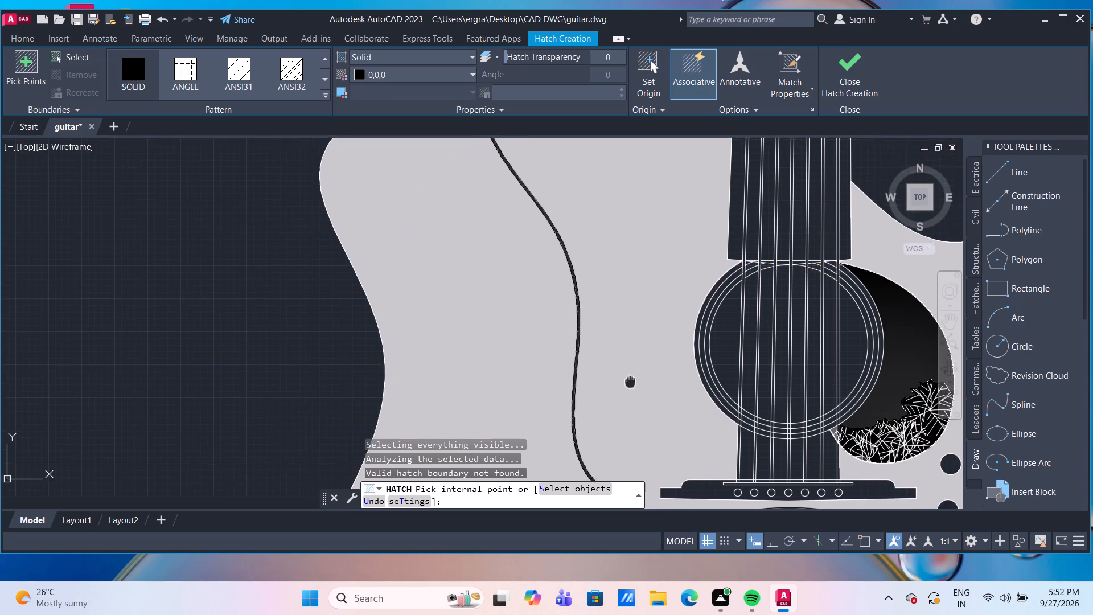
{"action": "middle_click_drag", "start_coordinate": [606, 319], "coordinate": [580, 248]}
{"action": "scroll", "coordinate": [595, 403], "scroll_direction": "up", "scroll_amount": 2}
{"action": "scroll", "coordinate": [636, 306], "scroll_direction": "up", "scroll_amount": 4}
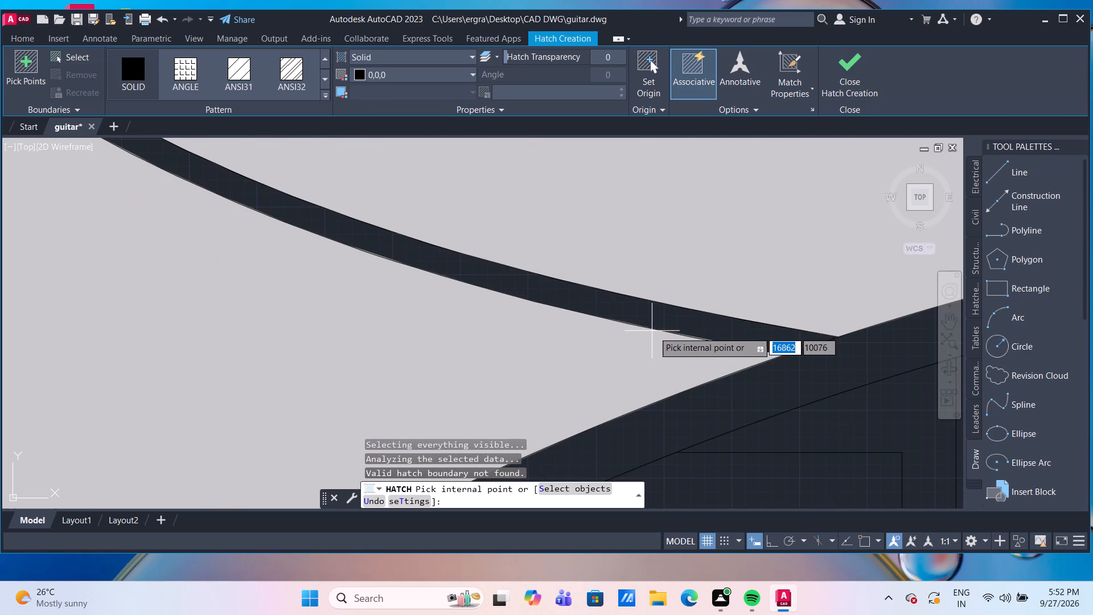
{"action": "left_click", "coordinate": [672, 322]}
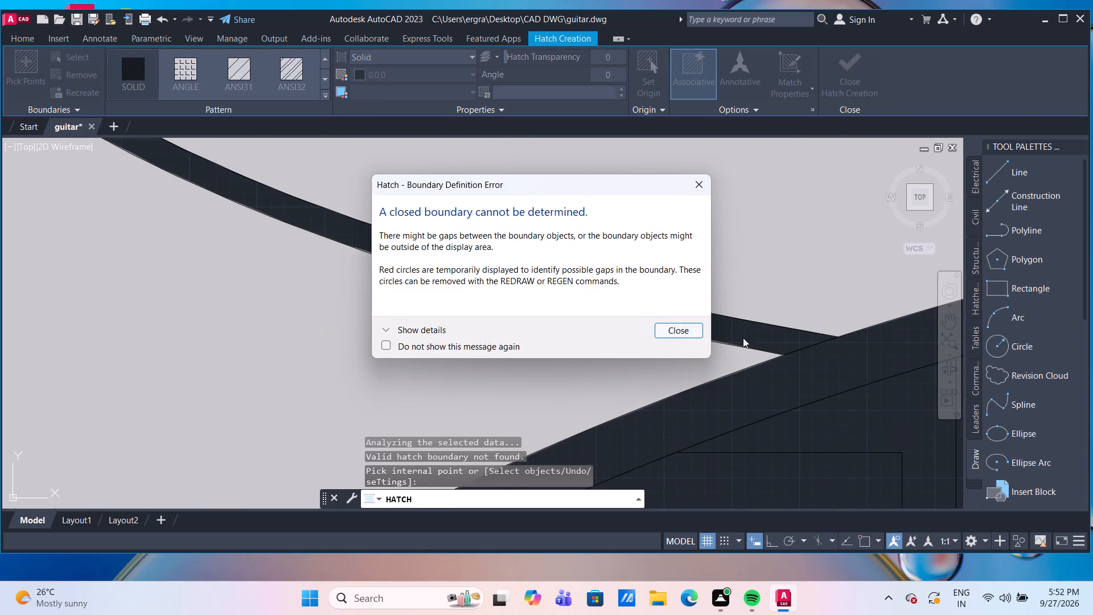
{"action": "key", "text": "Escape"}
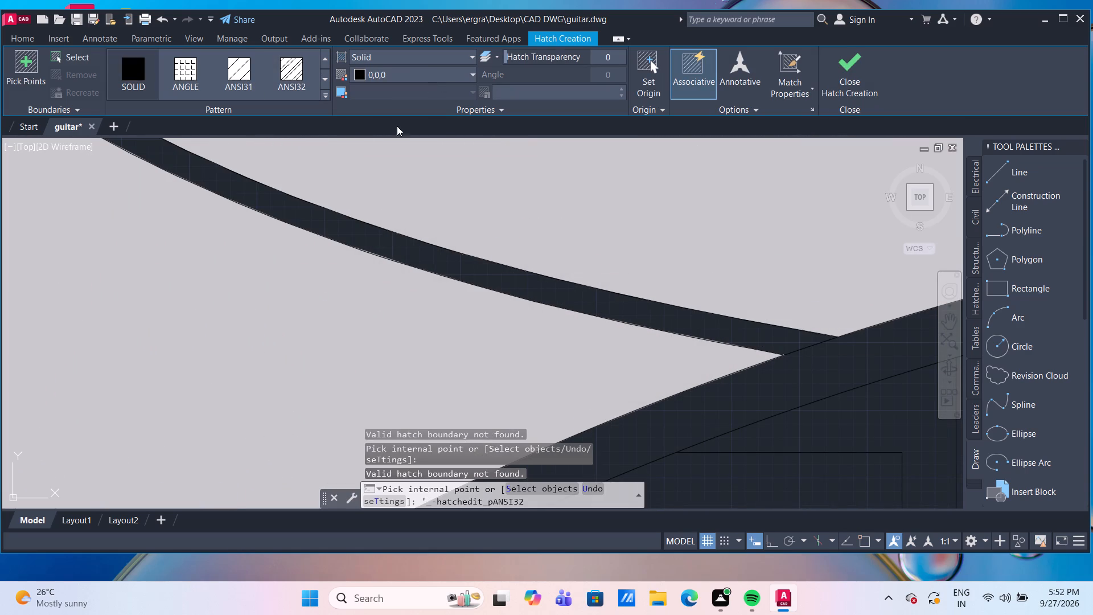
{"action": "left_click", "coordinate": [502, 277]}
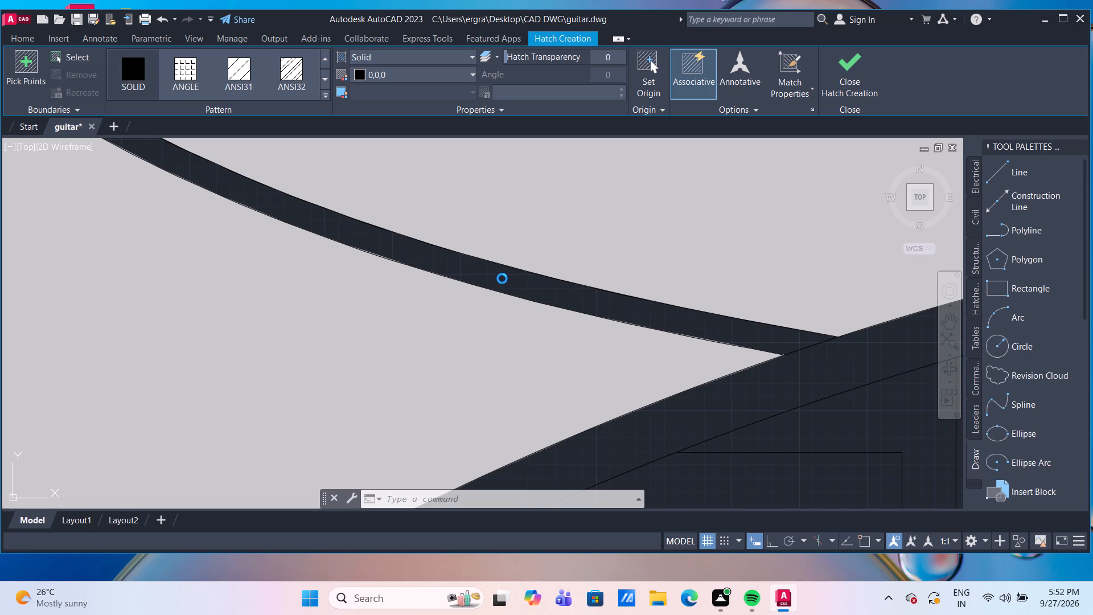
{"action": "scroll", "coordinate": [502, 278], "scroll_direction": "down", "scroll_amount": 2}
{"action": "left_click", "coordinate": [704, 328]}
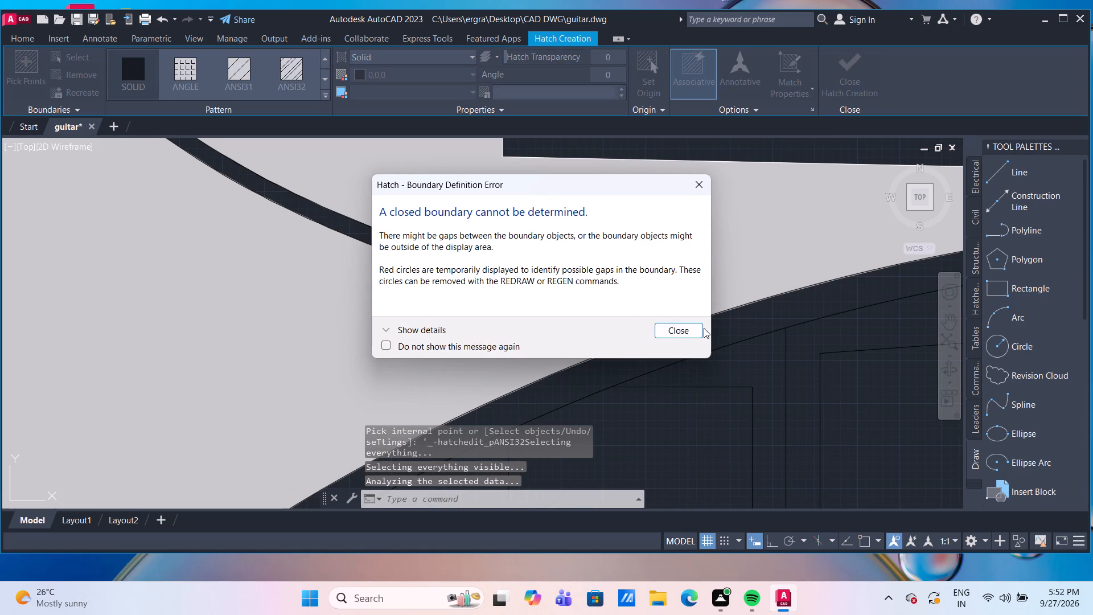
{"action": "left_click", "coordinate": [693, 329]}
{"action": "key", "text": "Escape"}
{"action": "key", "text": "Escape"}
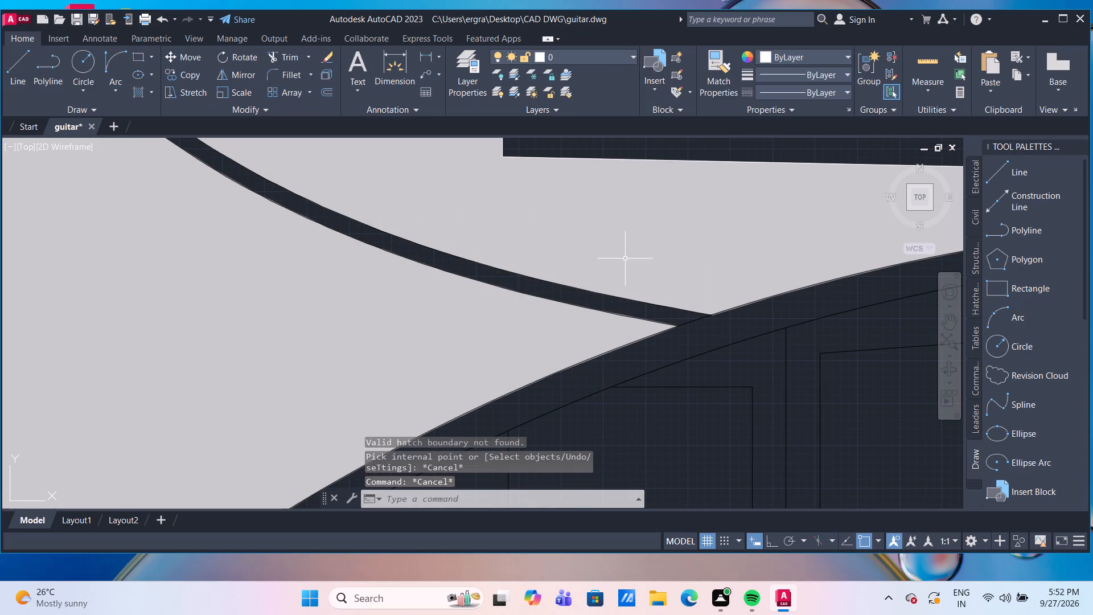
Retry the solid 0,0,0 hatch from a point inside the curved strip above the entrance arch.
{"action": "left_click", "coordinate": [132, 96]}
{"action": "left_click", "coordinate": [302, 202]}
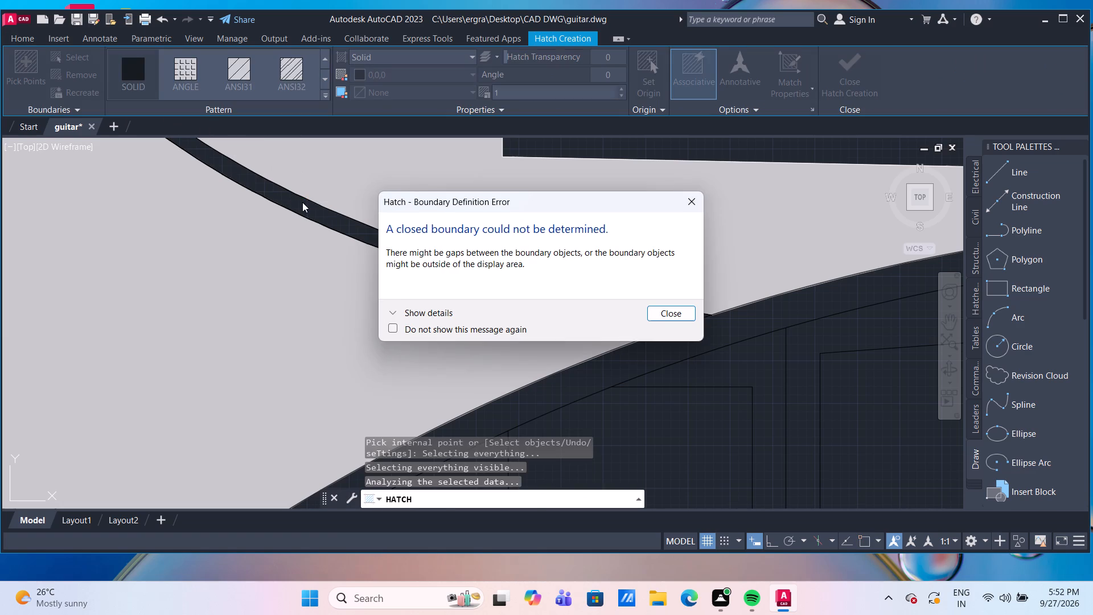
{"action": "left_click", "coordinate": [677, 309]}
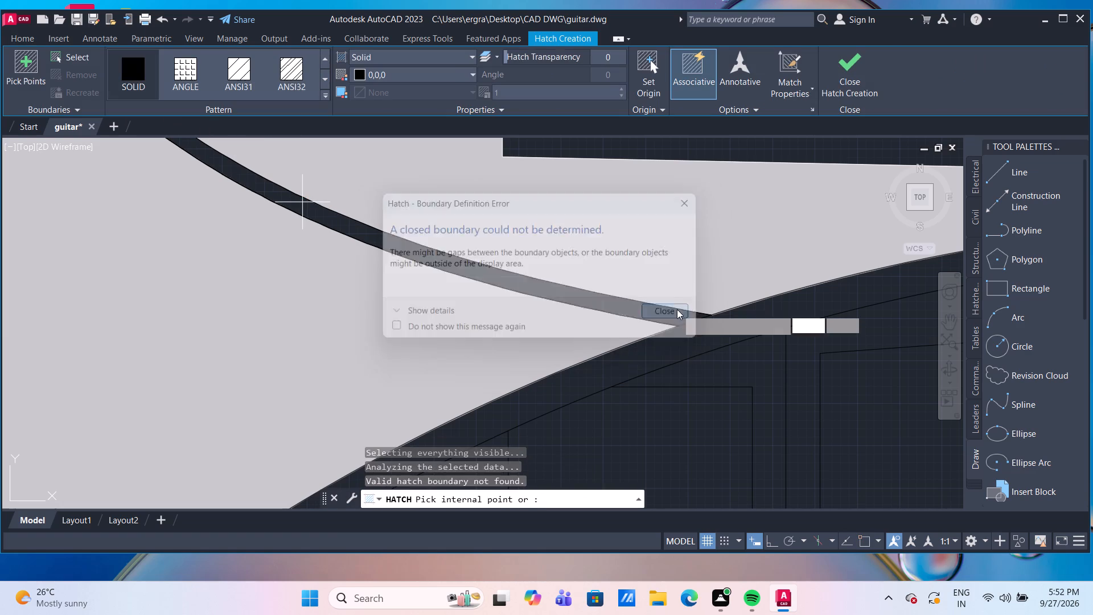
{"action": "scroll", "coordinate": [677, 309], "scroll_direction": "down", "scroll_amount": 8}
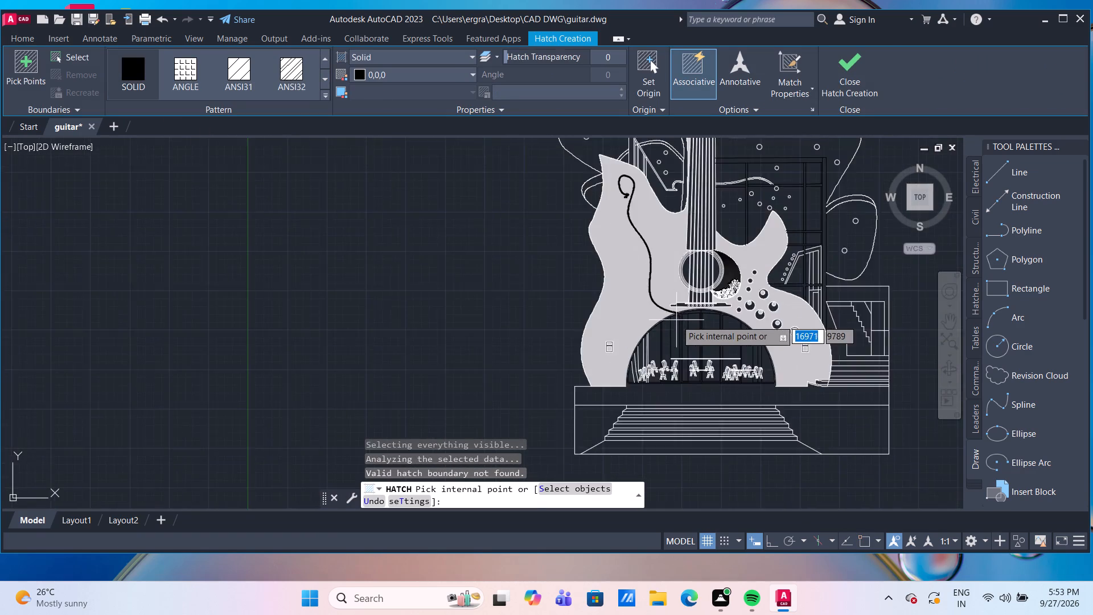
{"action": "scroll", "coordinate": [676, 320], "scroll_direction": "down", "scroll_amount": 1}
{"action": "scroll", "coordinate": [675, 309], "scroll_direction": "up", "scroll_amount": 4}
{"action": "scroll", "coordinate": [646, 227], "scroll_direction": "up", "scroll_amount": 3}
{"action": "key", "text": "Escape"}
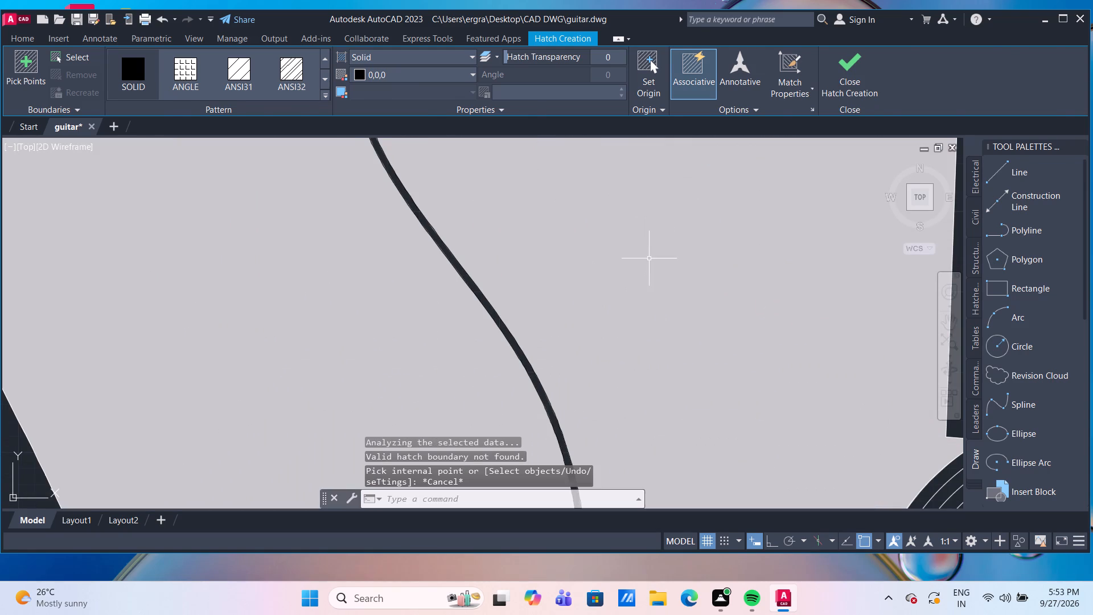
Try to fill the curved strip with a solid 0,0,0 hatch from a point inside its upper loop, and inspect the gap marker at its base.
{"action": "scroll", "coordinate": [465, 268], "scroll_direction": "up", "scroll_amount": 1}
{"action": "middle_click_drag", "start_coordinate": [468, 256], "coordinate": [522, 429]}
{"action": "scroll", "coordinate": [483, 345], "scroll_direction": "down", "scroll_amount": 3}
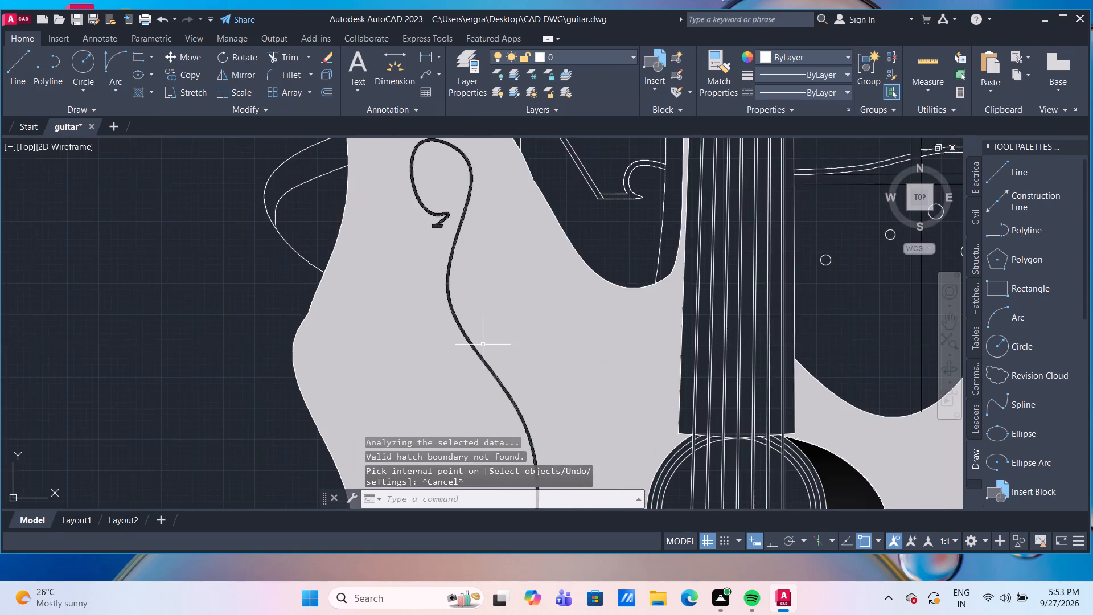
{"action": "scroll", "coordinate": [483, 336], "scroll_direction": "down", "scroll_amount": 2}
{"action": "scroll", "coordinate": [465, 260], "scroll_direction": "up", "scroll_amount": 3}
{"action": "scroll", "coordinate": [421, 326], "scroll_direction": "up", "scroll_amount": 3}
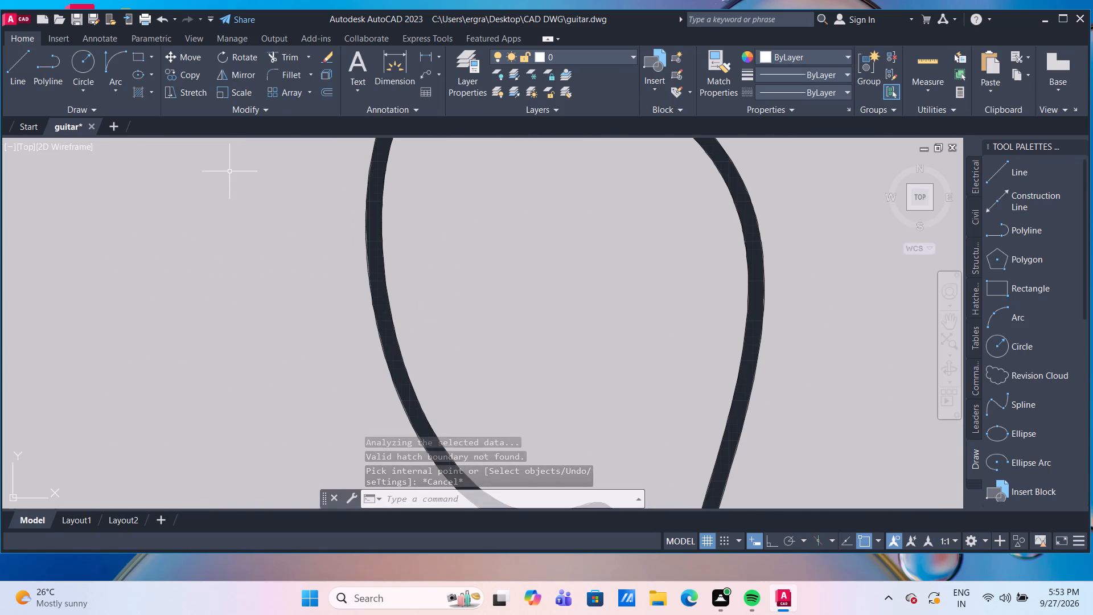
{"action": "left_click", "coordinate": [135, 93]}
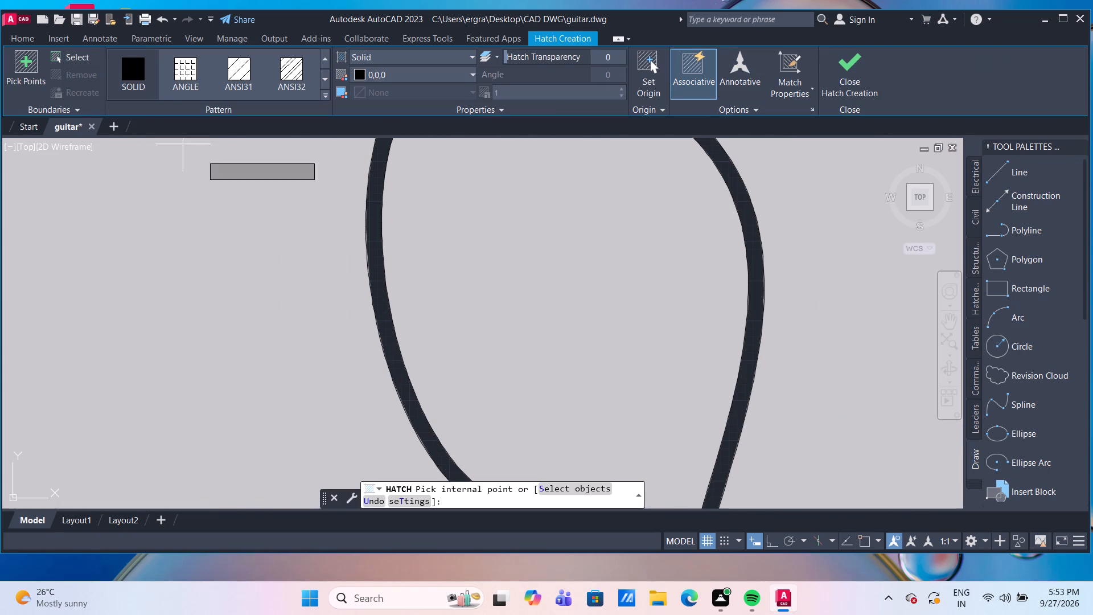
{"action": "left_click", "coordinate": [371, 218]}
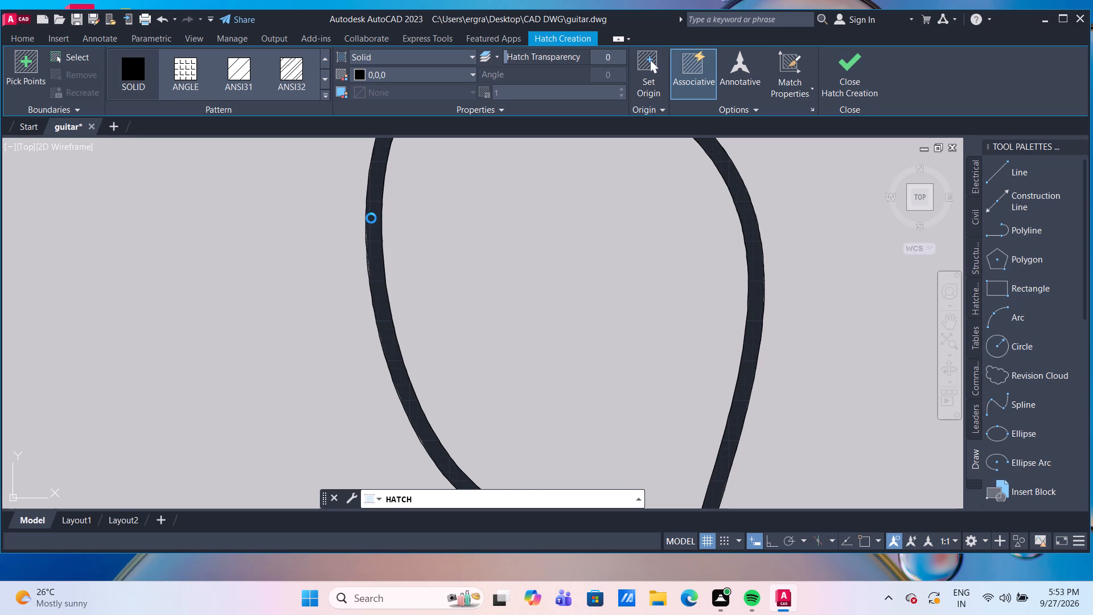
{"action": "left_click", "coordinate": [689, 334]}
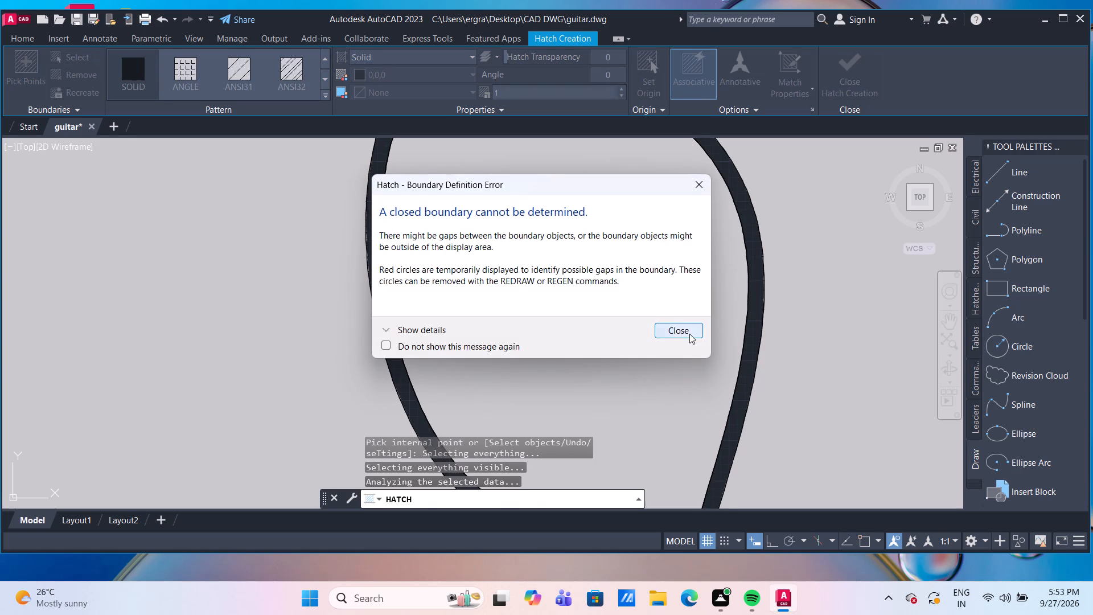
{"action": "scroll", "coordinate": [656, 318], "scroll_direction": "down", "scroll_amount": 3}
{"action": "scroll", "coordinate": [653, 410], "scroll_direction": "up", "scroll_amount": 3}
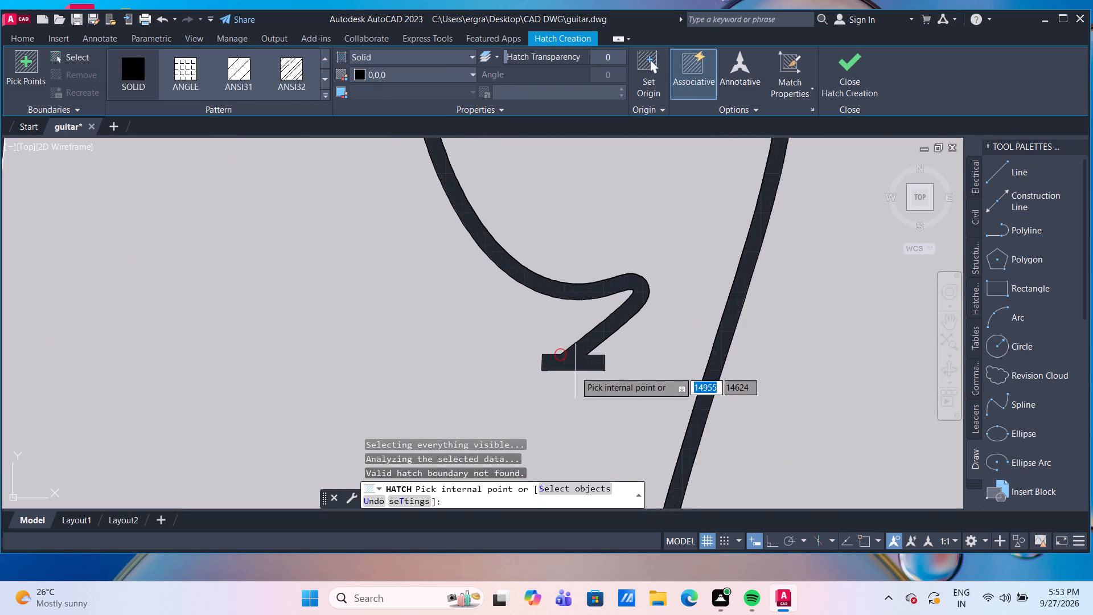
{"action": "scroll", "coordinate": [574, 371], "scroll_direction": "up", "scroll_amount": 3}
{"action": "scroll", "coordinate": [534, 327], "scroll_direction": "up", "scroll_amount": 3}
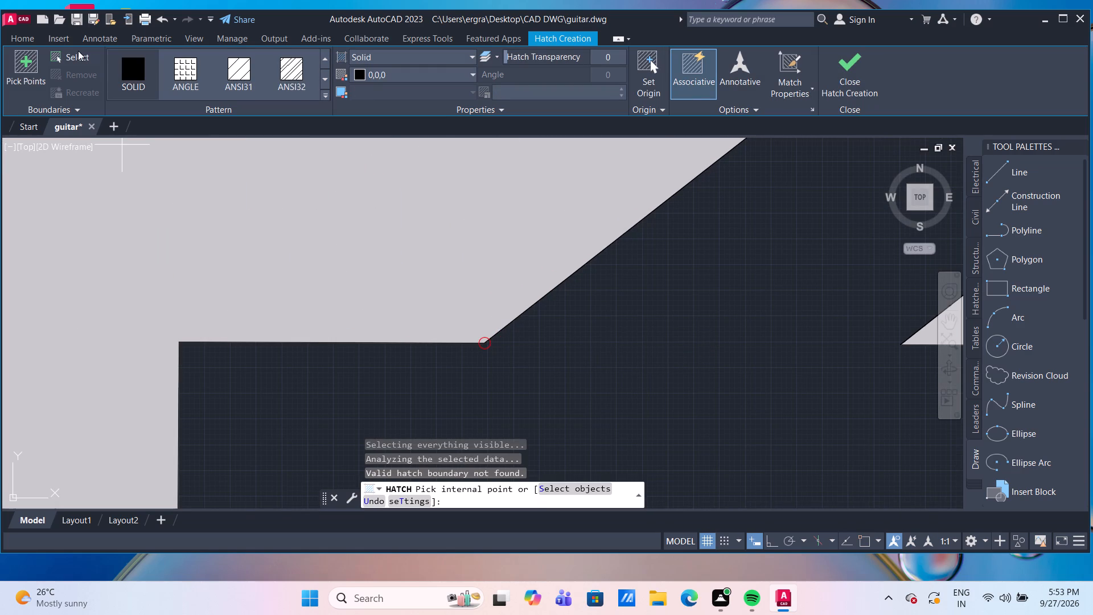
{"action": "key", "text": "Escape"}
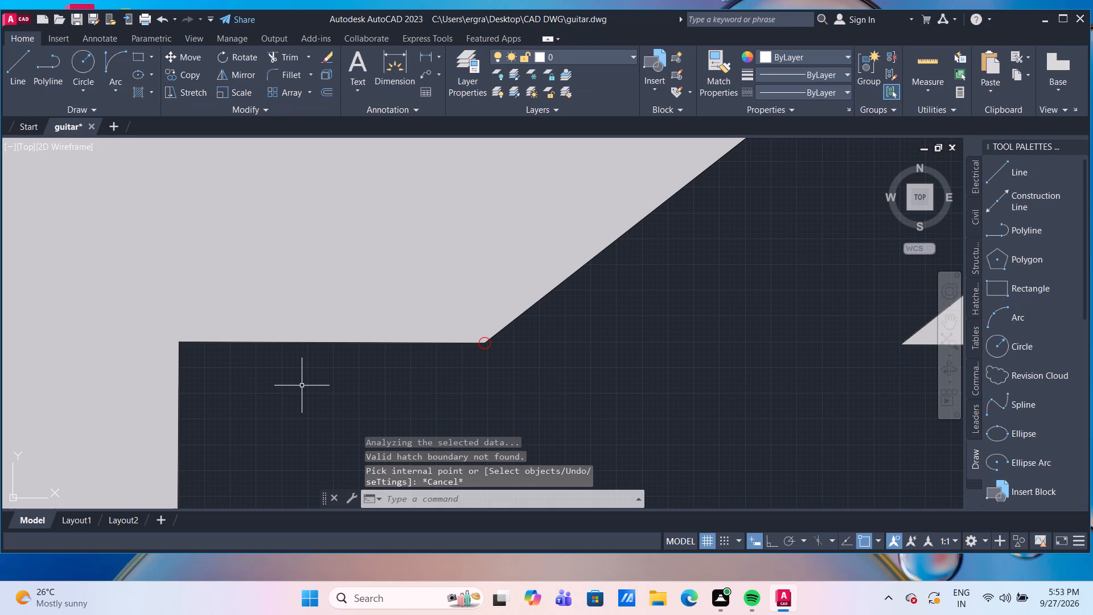
Draw connected lines along the base's upper edge to the marked corner and about 105 units up the strip's slanted edge.
{"action": "key", "text": "l"}
{"action": "key", "text": "Return"}
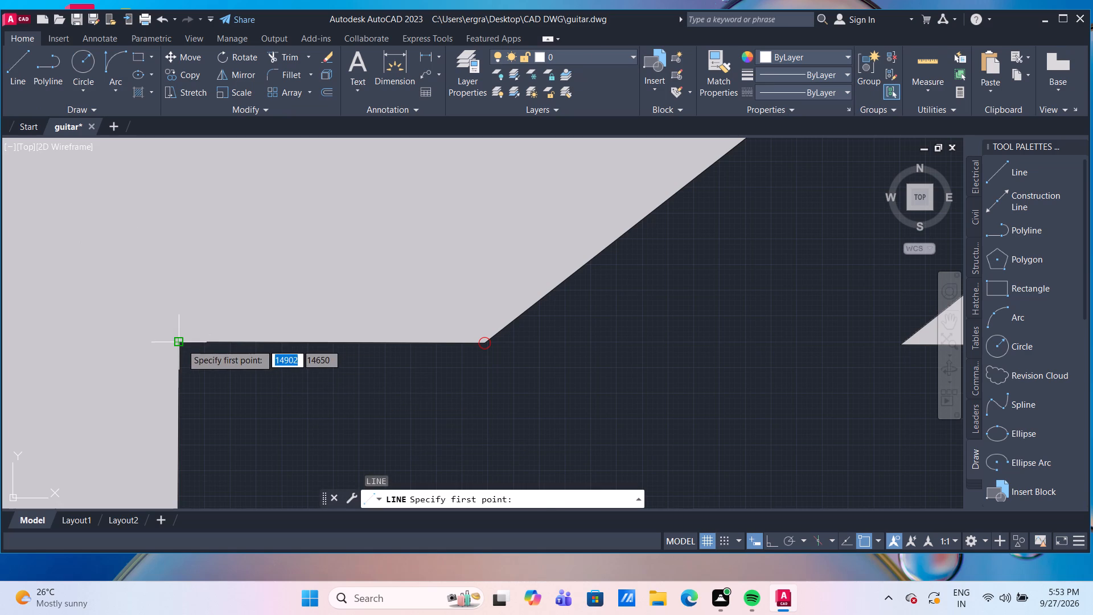
{"action": "left_click", "coordinate": [182, 344]}
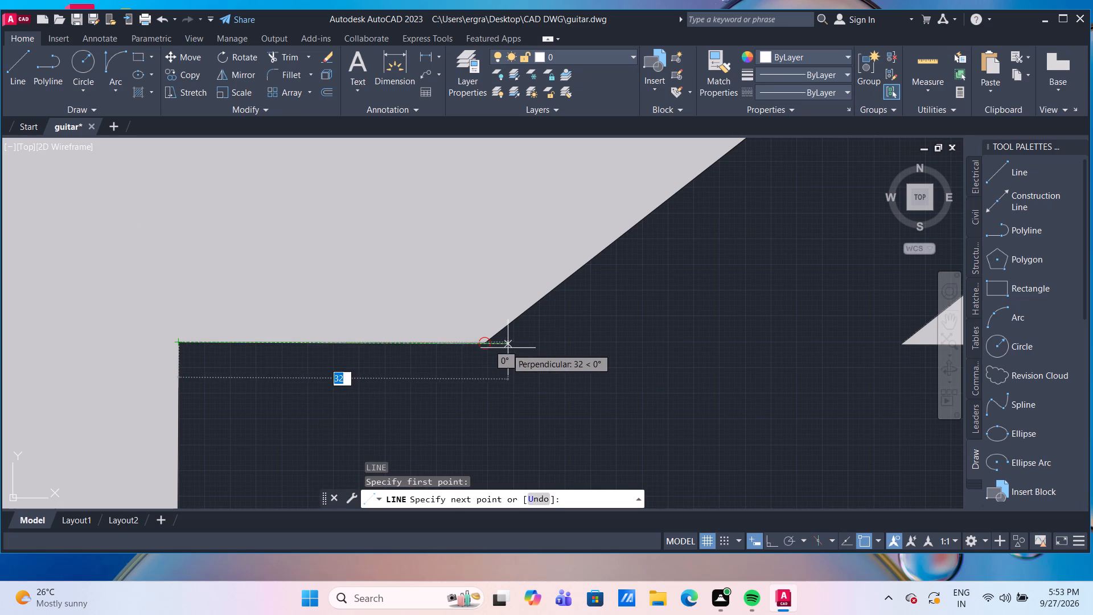
{"action": "left_click", "coordinate": [481, 346]}
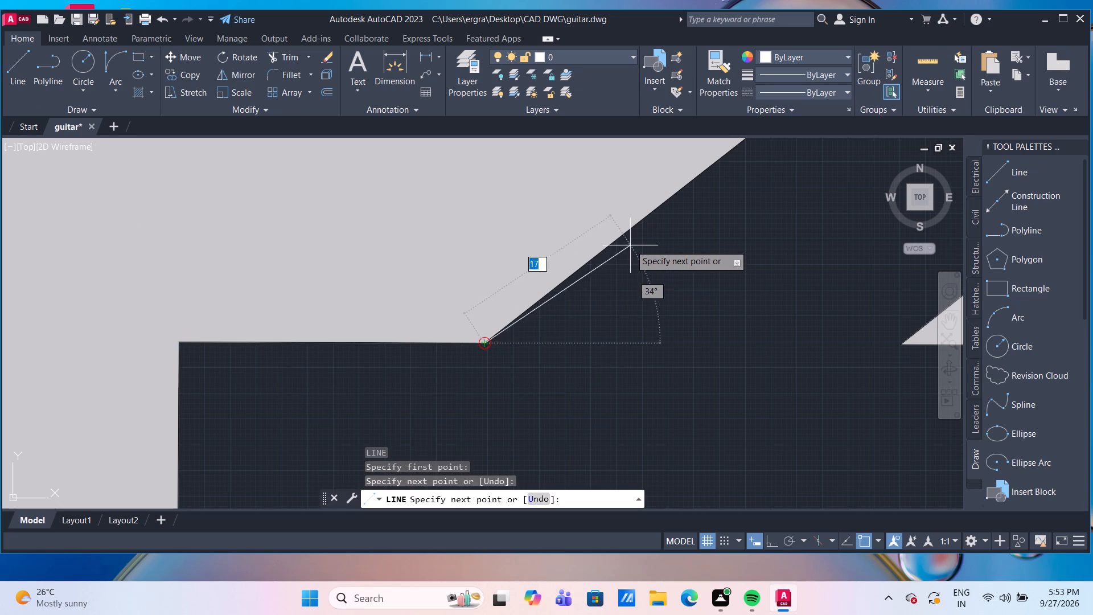
{"action": "scroll", "coordinate": [651, 214], "scroll_direction": "down", "scroll_amount": 2}
{"action": "middle_click_drag", "start_coordinate": [651, 214], "coordinate": [650, 217]}
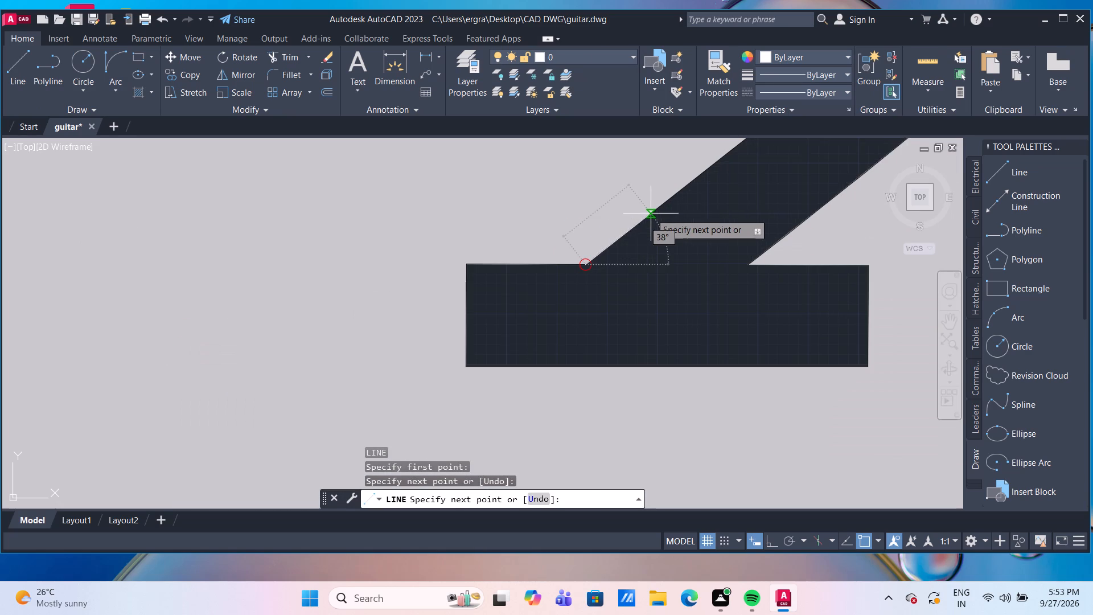
{"action": "middle_click_drag", "start_coordinate": [650, 217], "coordinate": [511, 379]}
{"action": "scroll", "coordinate": [610, 270], "scroll_direction": "down", "scroll_amount": 1}
{"action": "scroll", "coordinate": [673, 243], "scroll_direction": "up", "scroll_amount": 1}
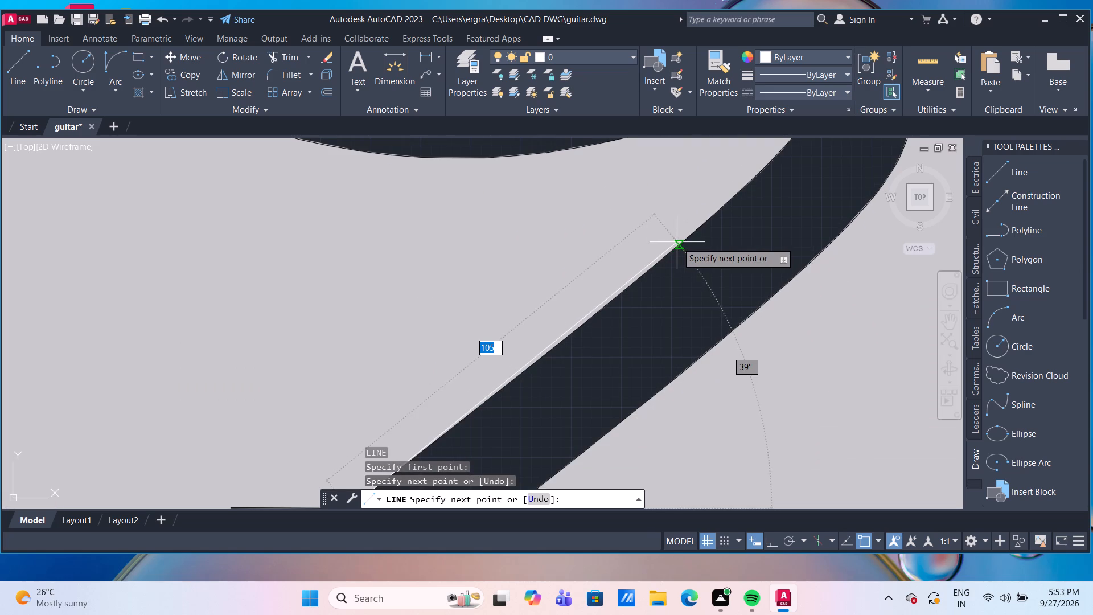
{"action": "left_click", "coordinate": [680, 243]}
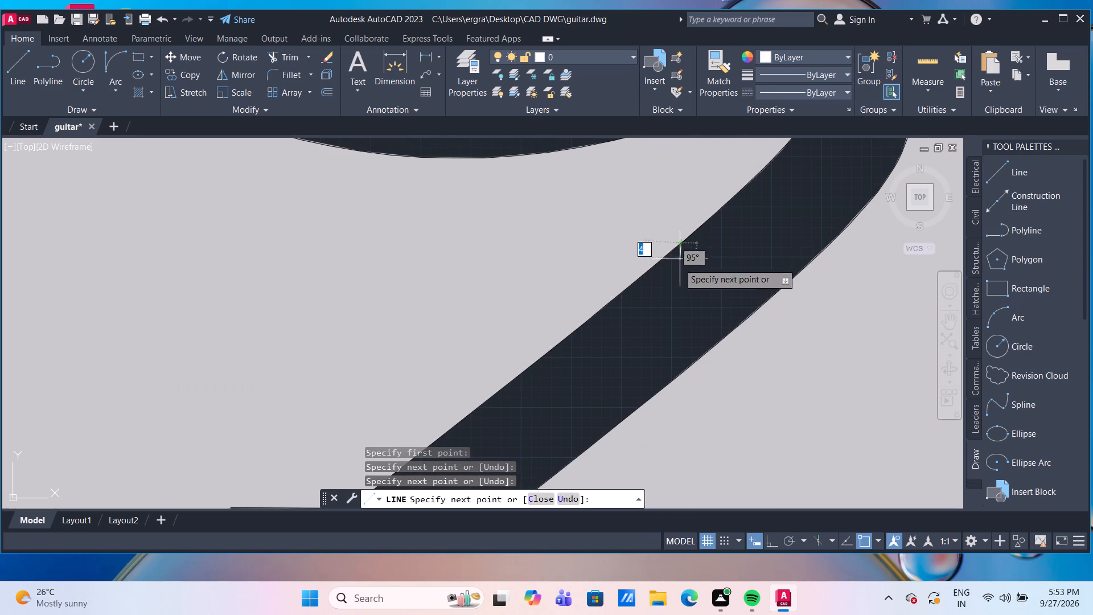
{"action": "scroll", "coordinate": [682, 296], "scroll_direction": "down", "scroll_amount": 1}
{"action": "key", "text": "Escape"}
{"action": "key", "text": "Escape"}
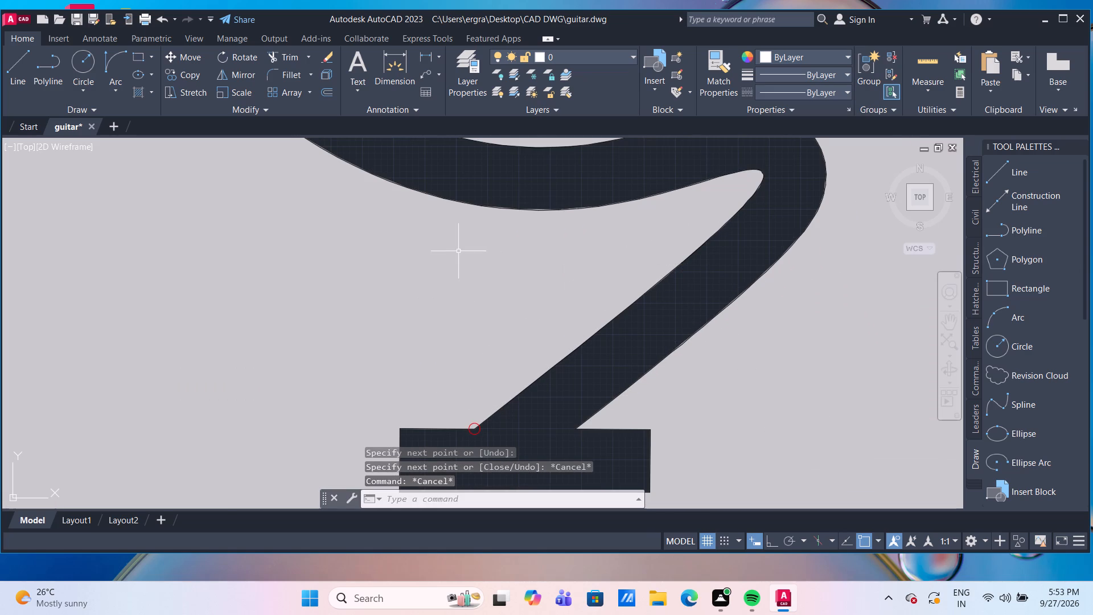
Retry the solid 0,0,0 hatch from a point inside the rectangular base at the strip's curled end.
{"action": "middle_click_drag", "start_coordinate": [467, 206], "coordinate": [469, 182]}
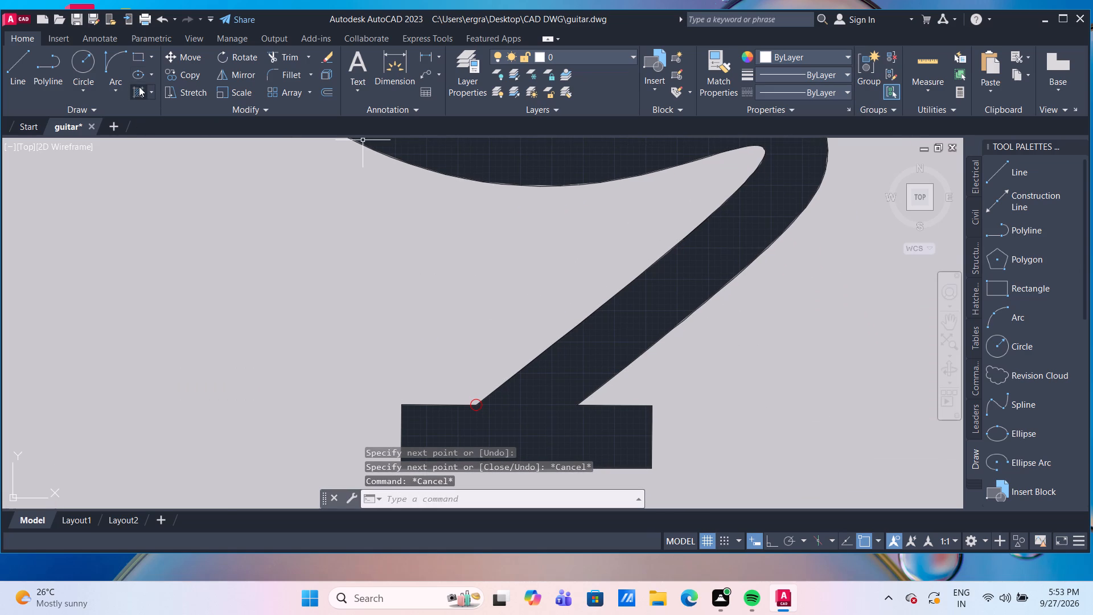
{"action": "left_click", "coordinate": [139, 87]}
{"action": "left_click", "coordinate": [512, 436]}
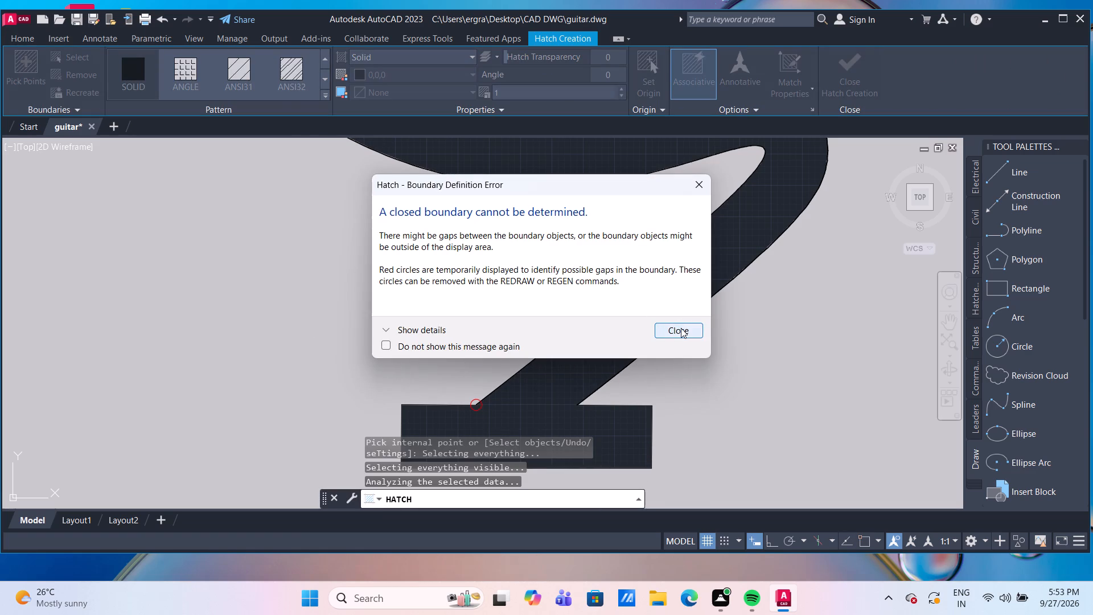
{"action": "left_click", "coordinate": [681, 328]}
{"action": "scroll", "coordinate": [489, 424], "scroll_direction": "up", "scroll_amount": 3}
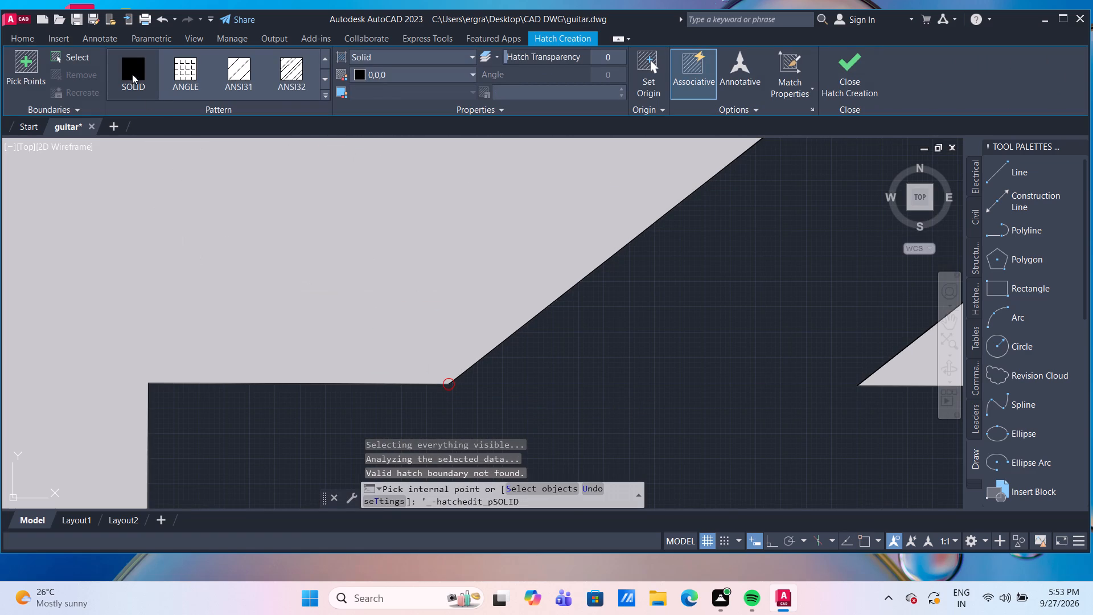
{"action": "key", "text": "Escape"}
Draw short connected lines across the marked corner, from the base's upper edge to the strip's slanted edge and slightly beyond.
{"action": "key", "text": "l"}
{"action": "key", "text": "Return"}
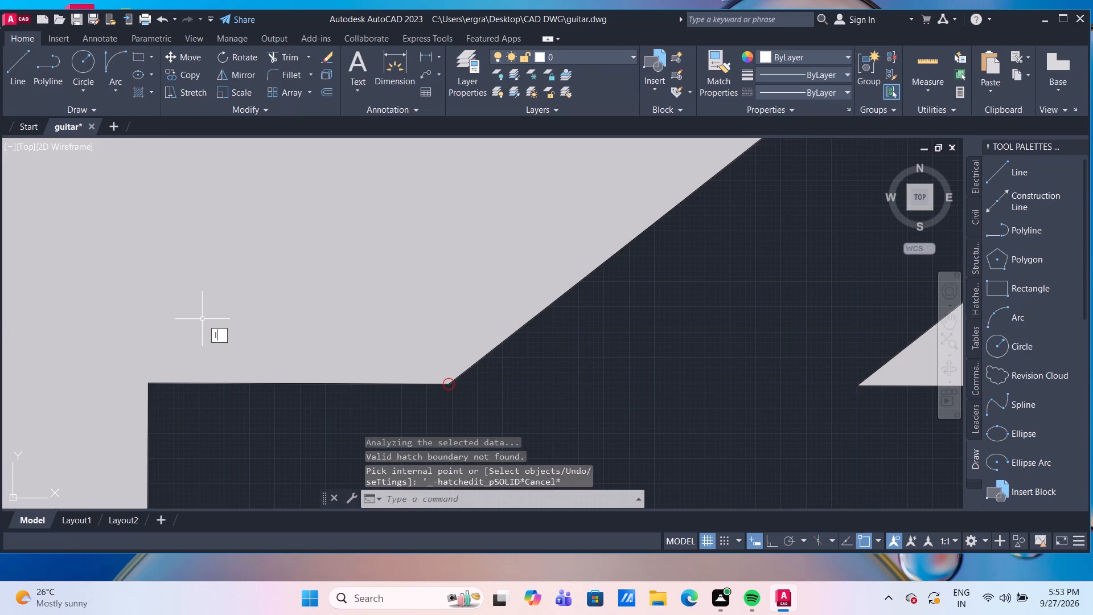
{"action": "scroll", "coordinate": [482, 392], "scroll_direction": "up", "scroll_amount": 3}
{"action": "scroll", "coordinate": [308, 397], "scroll_direction": "up", "scroll_amount": 2}
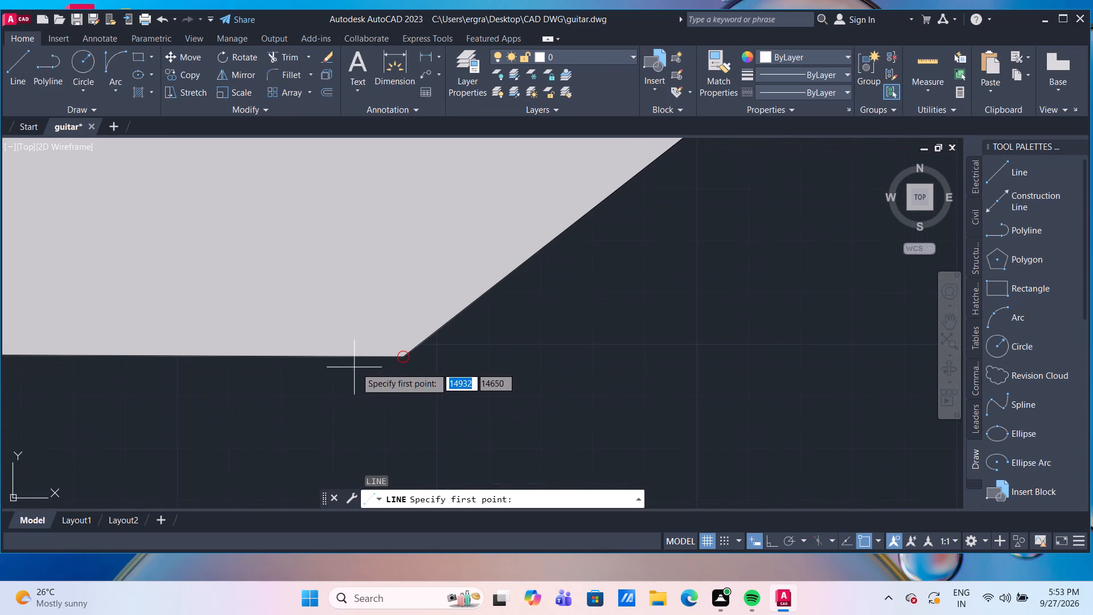
{"action": "left_click", "coordinate": [381, 358]}
{"action": "left_click", "coordinate": [424, 343]}
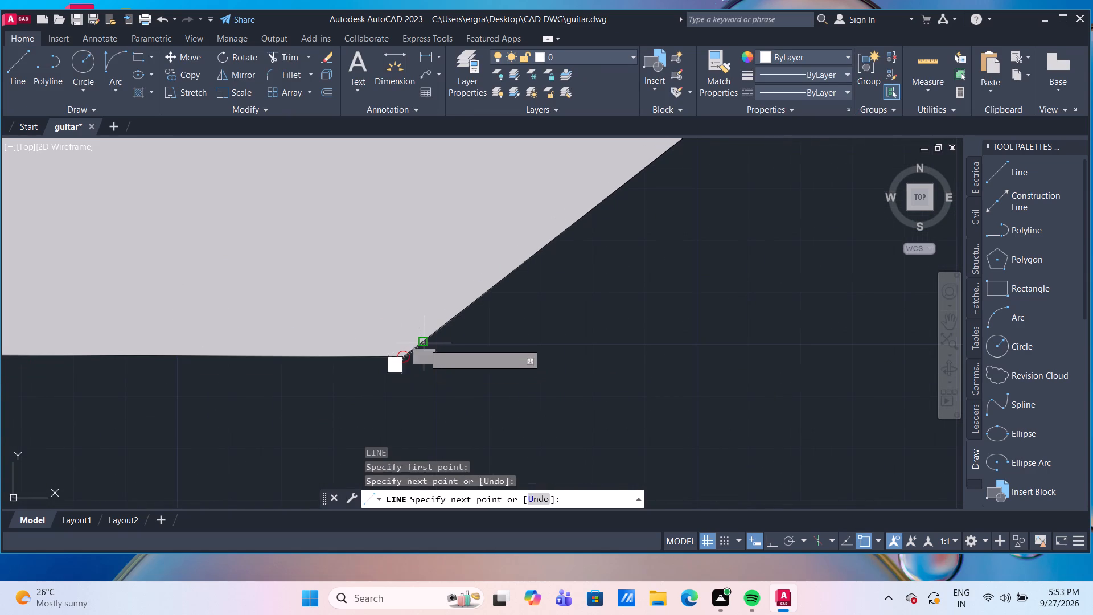
{"action": "left_click", "coordinate": [447, 339]}
{"action": "key", "text": "Escape"}
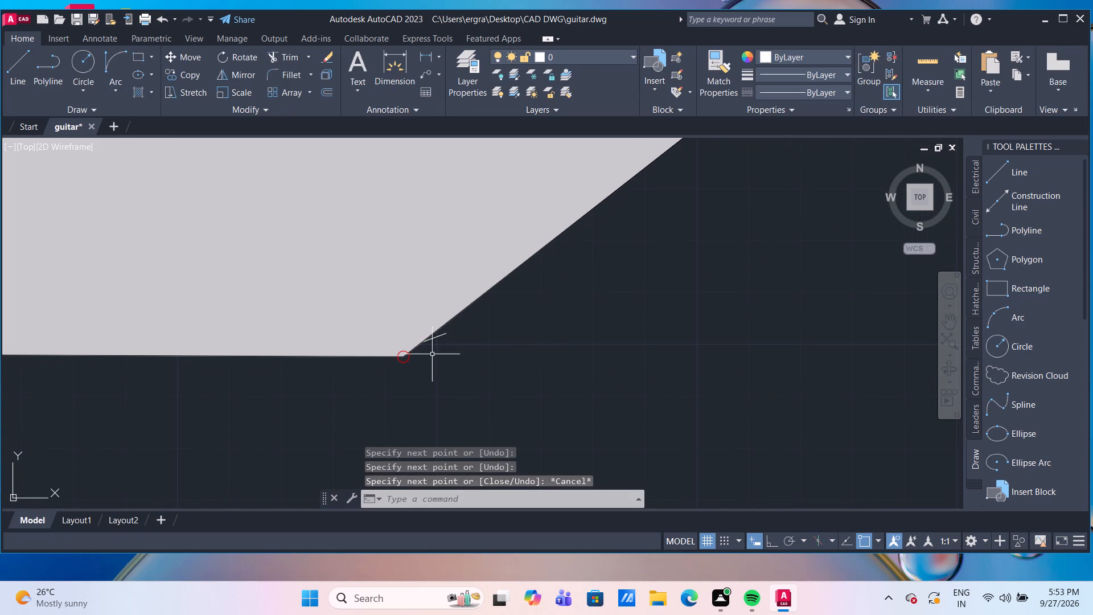
Use Extend on the short lines at the marked corner, removing the stub that overhangs the slanted edge.
{"action": "type", "text": "ex"}
{"action": "key", "text": "Return"}
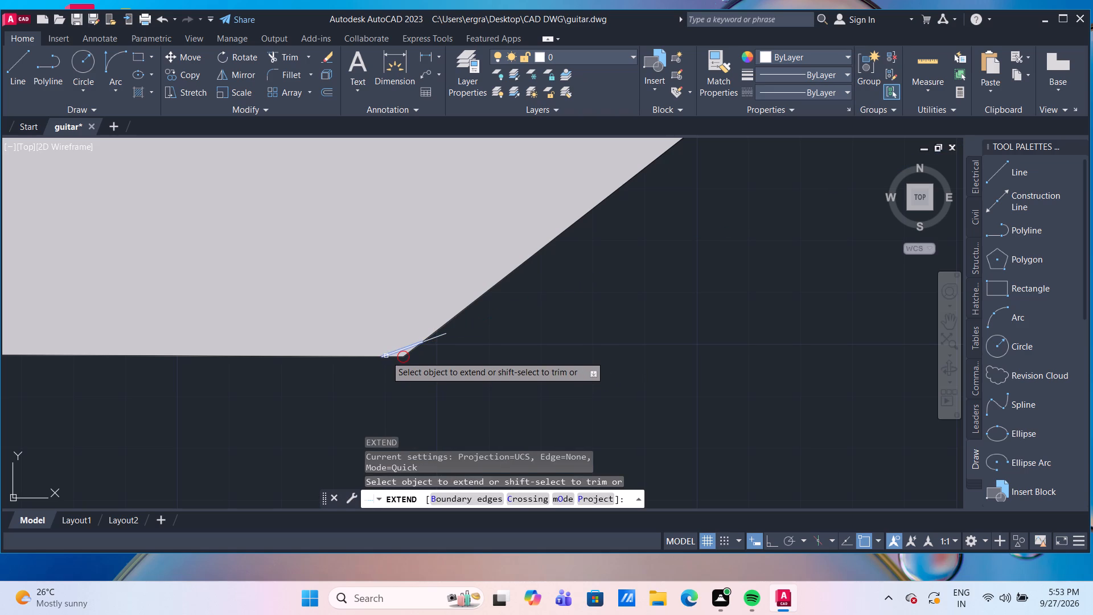
{"action": "left_click", "coordinate": [386, 356]}
{"action": "left_click", "coordinate": [386, 356]}
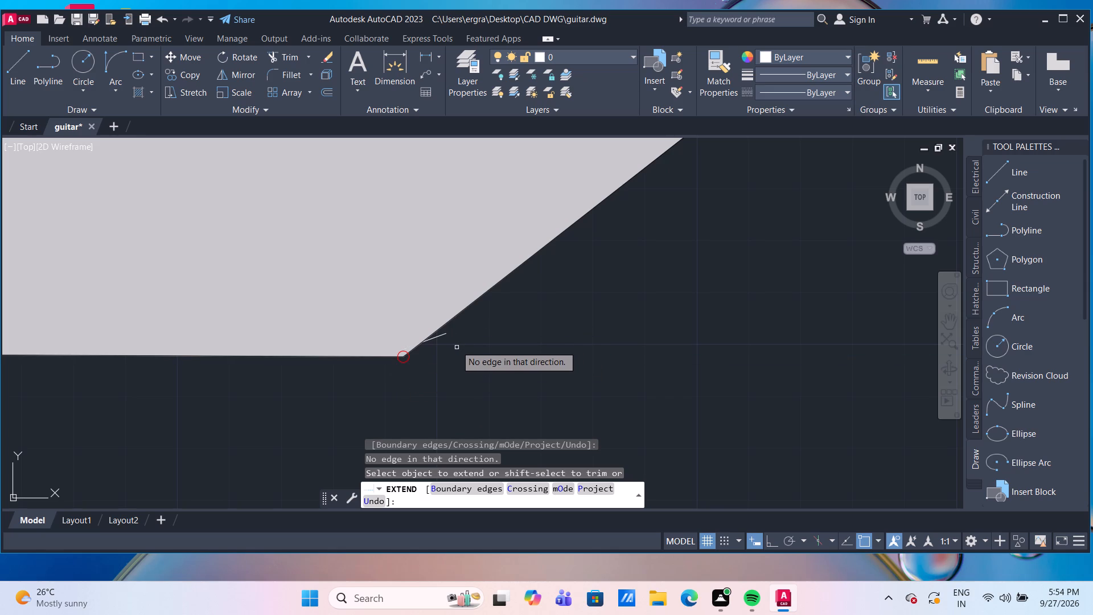
{"action": "left_click", "coordinate": [443, 334], "text": "shift"}
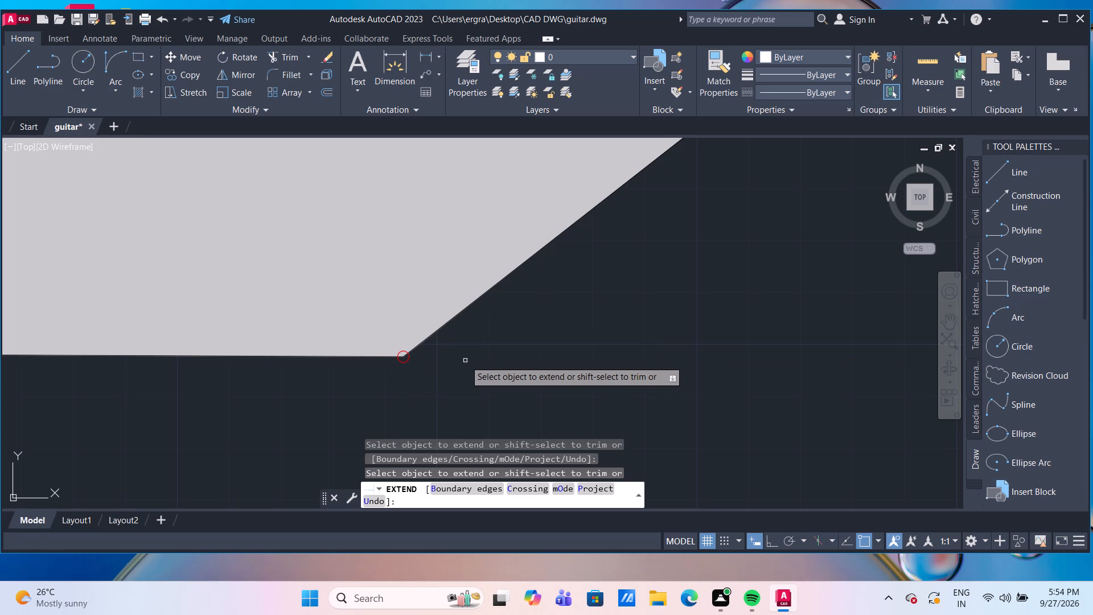
{"action": "key", "text": "Escape"}
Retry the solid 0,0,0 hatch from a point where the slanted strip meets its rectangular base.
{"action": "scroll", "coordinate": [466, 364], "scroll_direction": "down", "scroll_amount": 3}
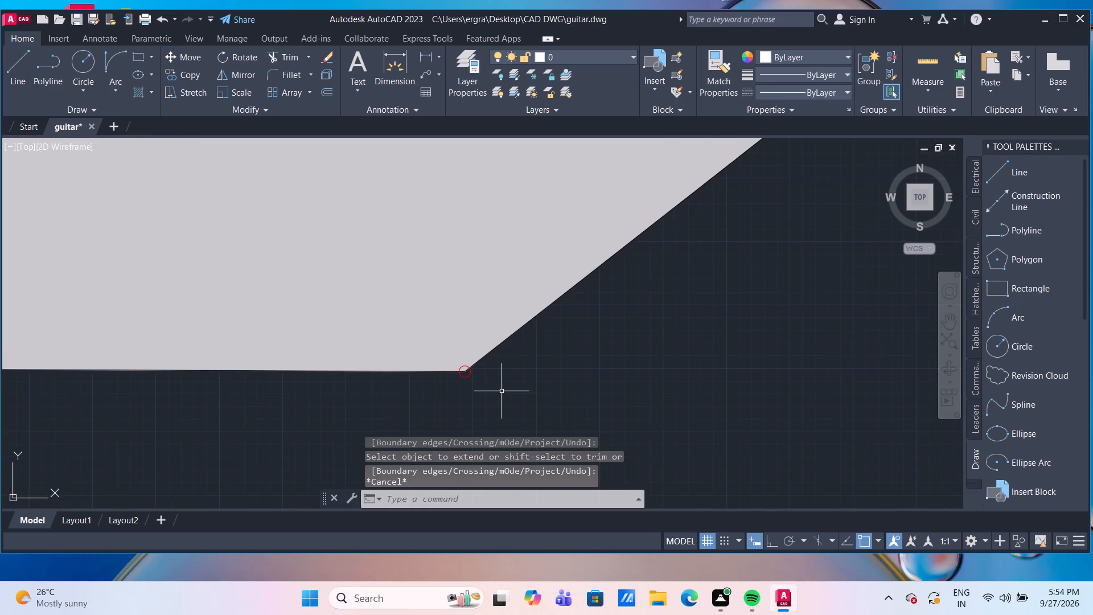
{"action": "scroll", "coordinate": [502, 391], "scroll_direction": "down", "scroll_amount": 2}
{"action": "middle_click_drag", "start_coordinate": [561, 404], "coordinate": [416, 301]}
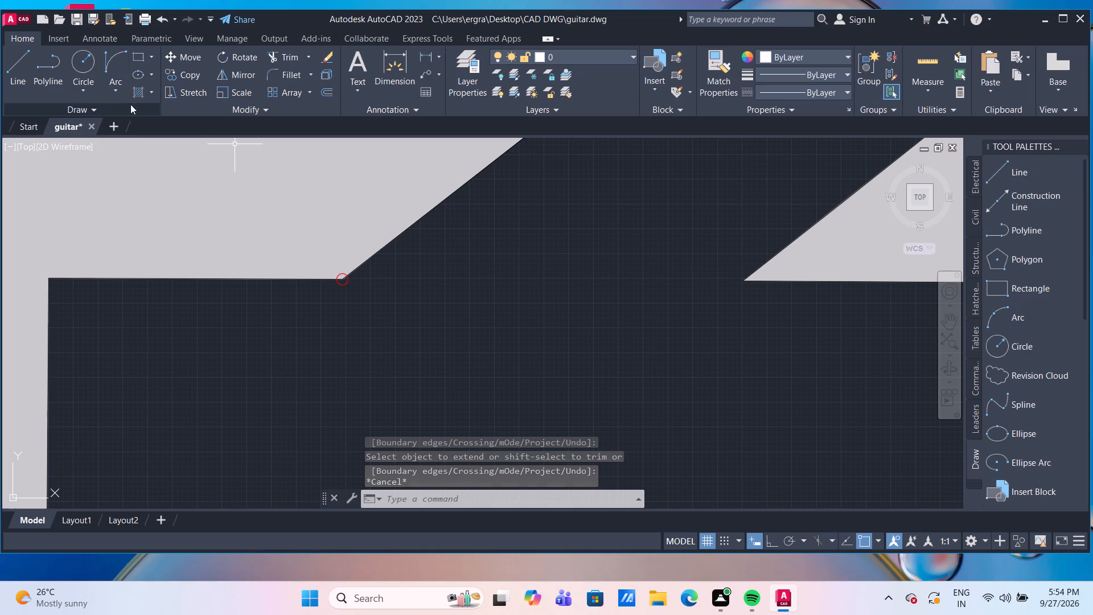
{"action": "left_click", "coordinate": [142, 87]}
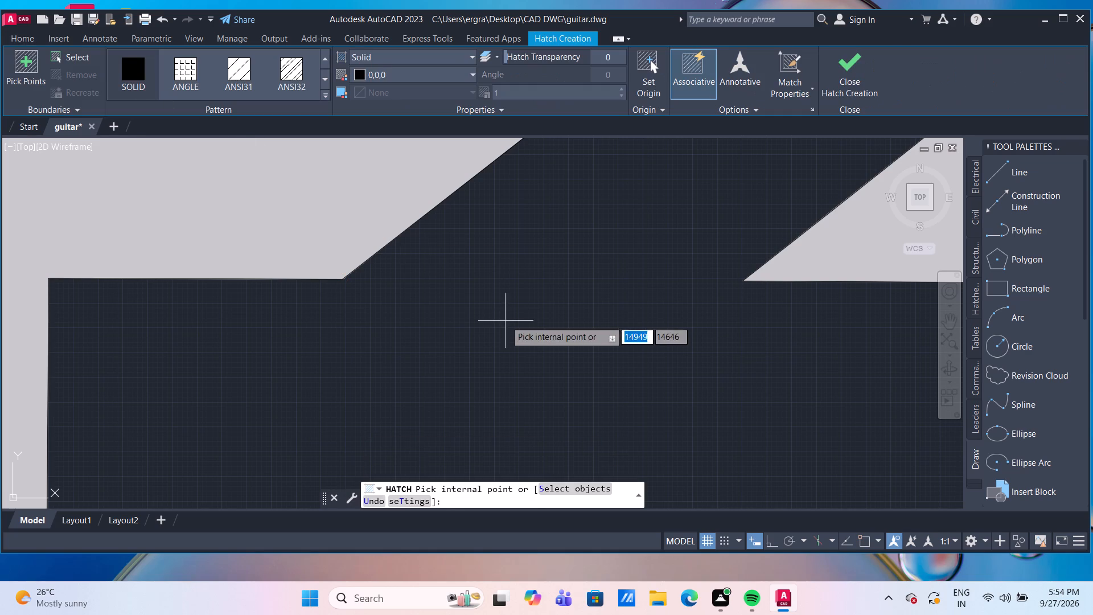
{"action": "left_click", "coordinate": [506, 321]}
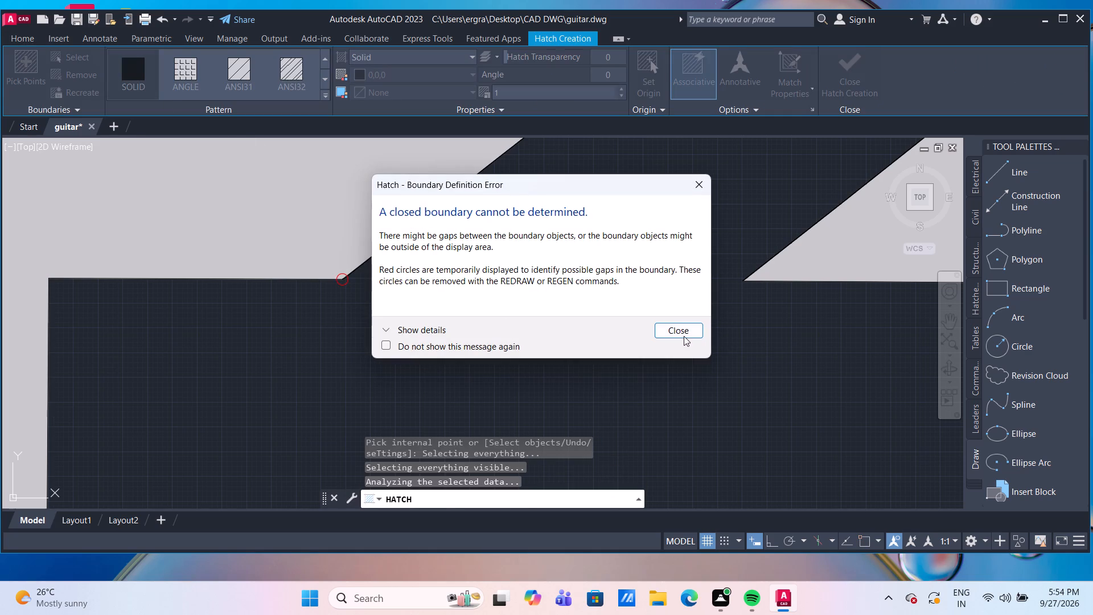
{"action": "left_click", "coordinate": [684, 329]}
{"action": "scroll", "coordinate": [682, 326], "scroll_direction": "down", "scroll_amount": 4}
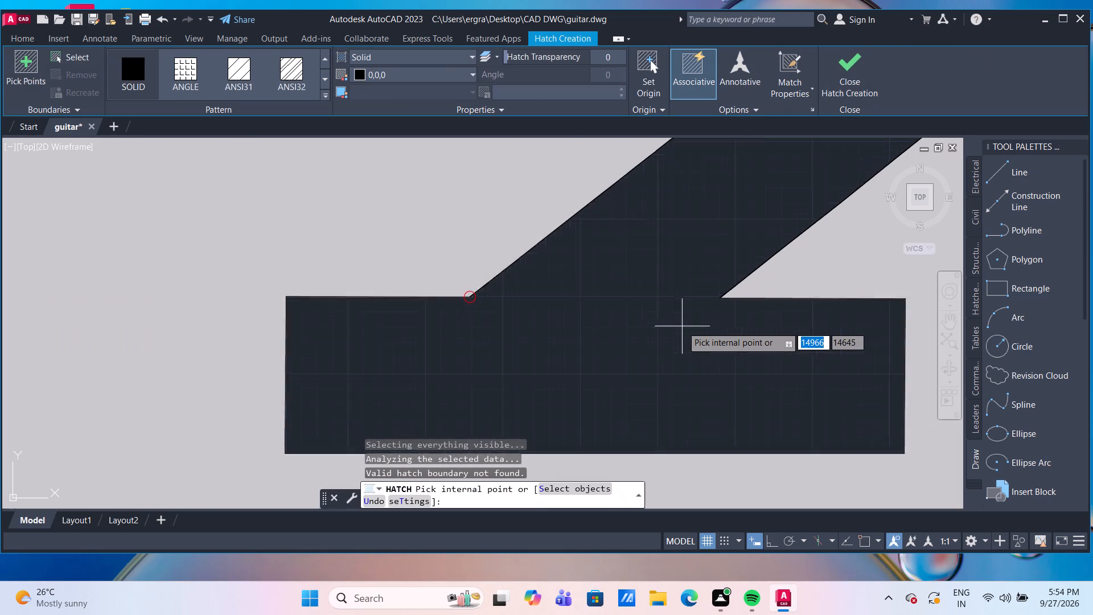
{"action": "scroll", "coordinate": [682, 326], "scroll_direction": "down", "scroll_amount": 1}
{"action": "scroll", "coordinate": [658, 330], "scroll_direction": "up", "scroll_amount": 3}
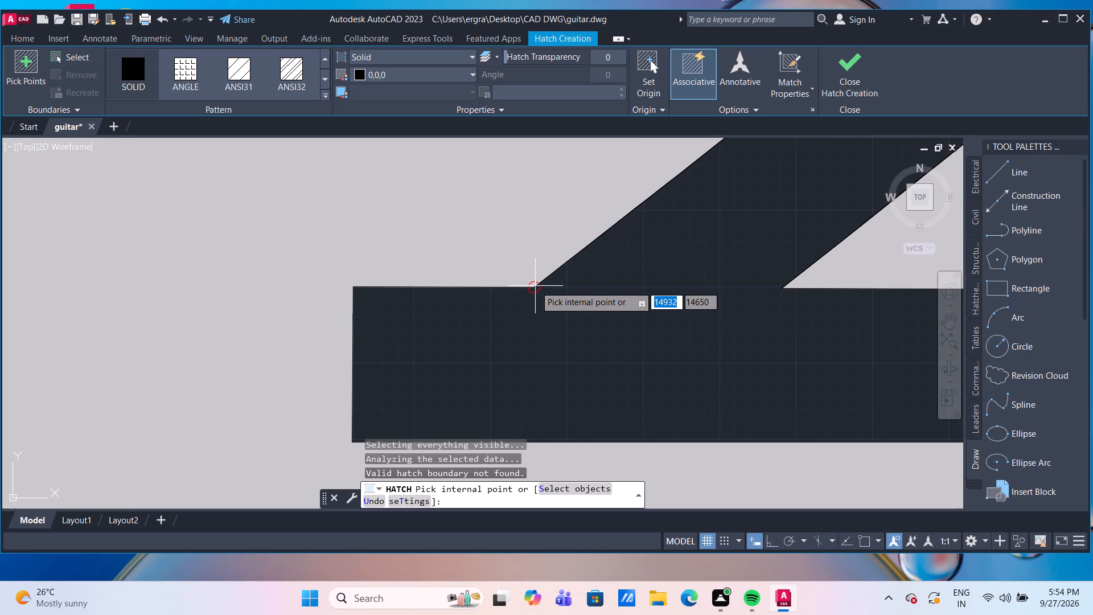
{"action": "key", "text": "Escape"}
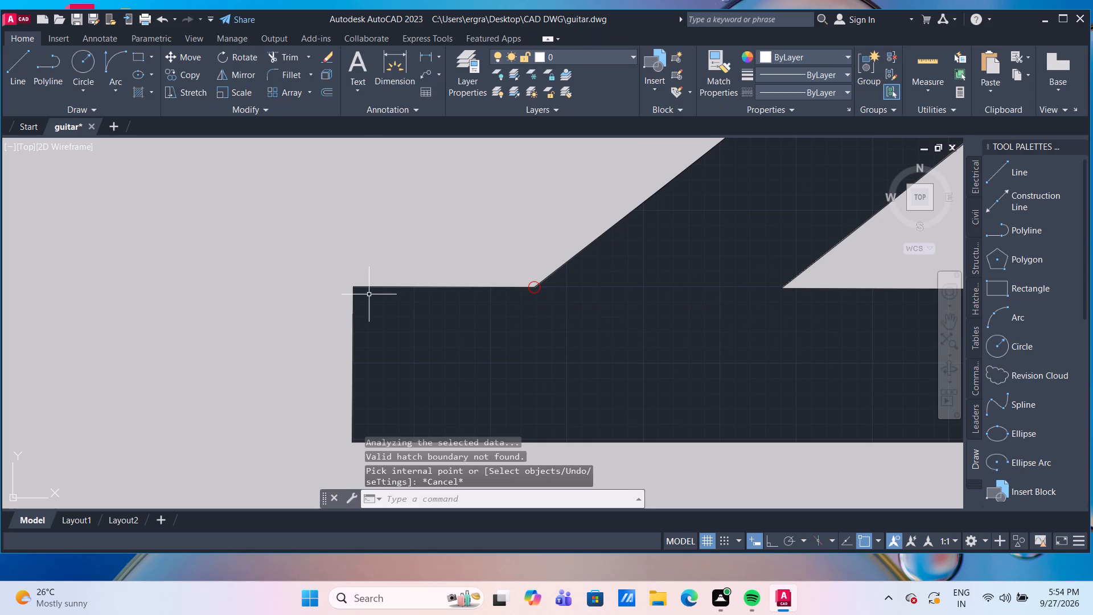
Draw a line about 40 units long across the strip's foot, from the marked corner to the opposite corner on the base's upper edge.
{"action": "key", "text": "l"}
{"action": "key", "text": "Return"}
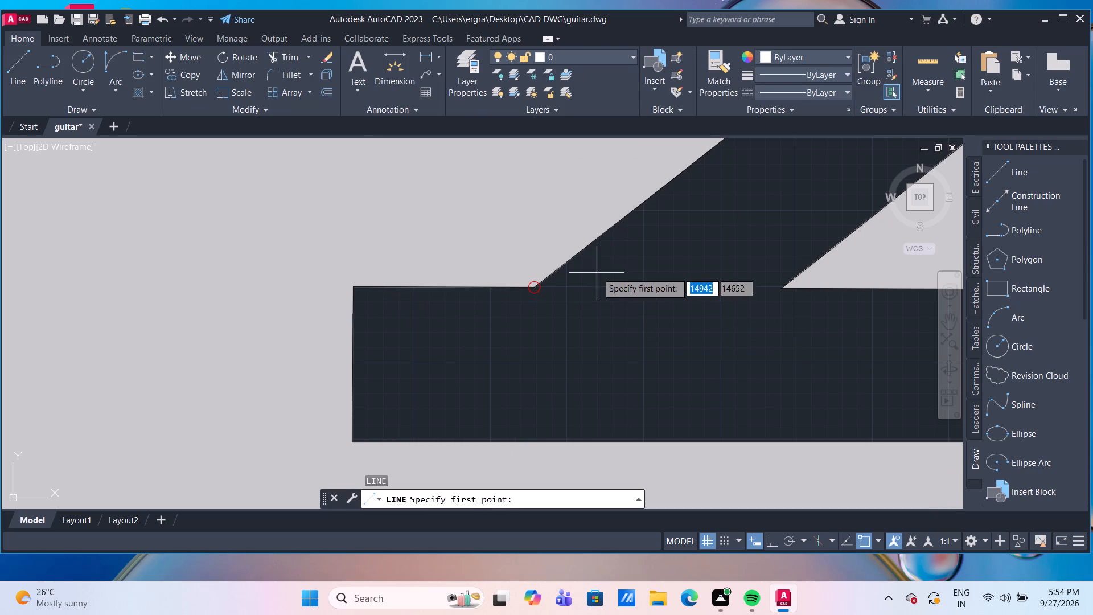
{"action": "left_click", "coordinate": [535, 287]}
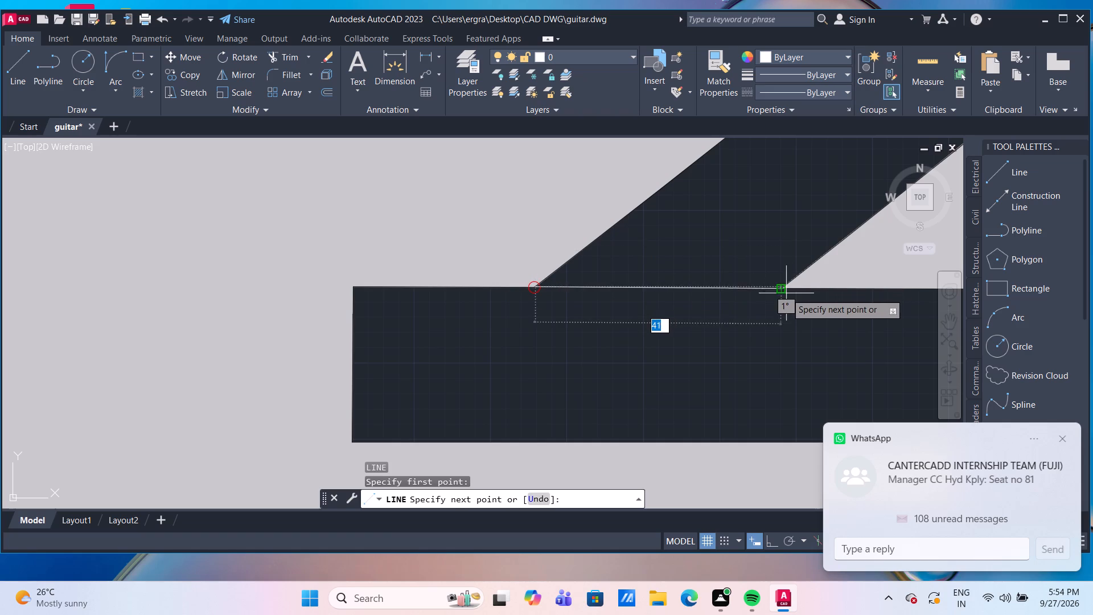
{"action": "scroll", "coordinate": [786, 288], "scroll_direction": "up", "scroll_amount": 2}
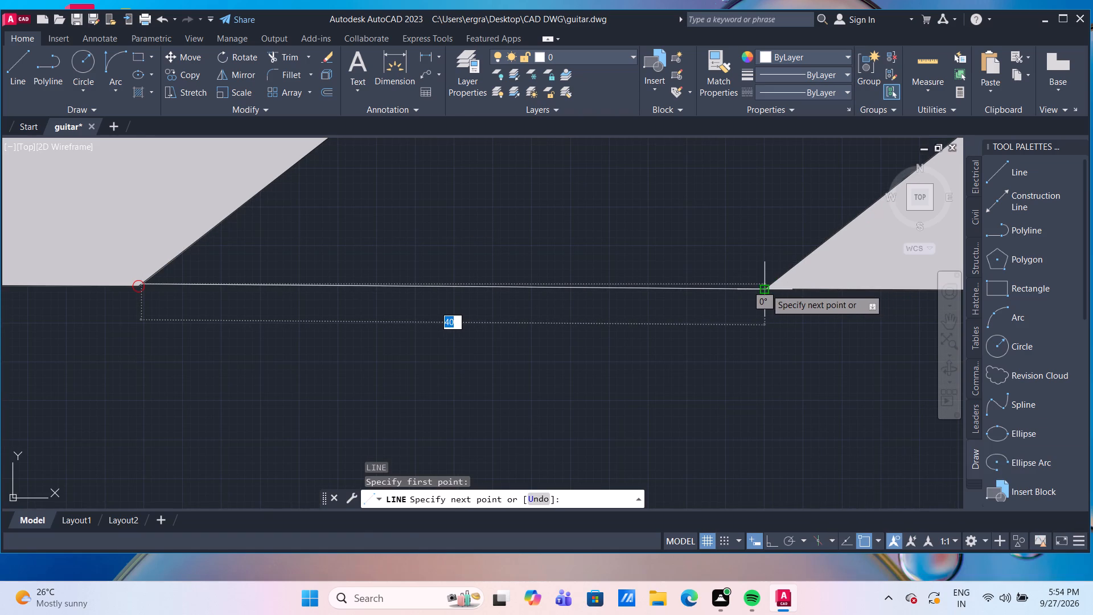
{"action": "scroll", "coordinate": [769, 287], "scroll_direction": "up", "scroll_amount": 2}
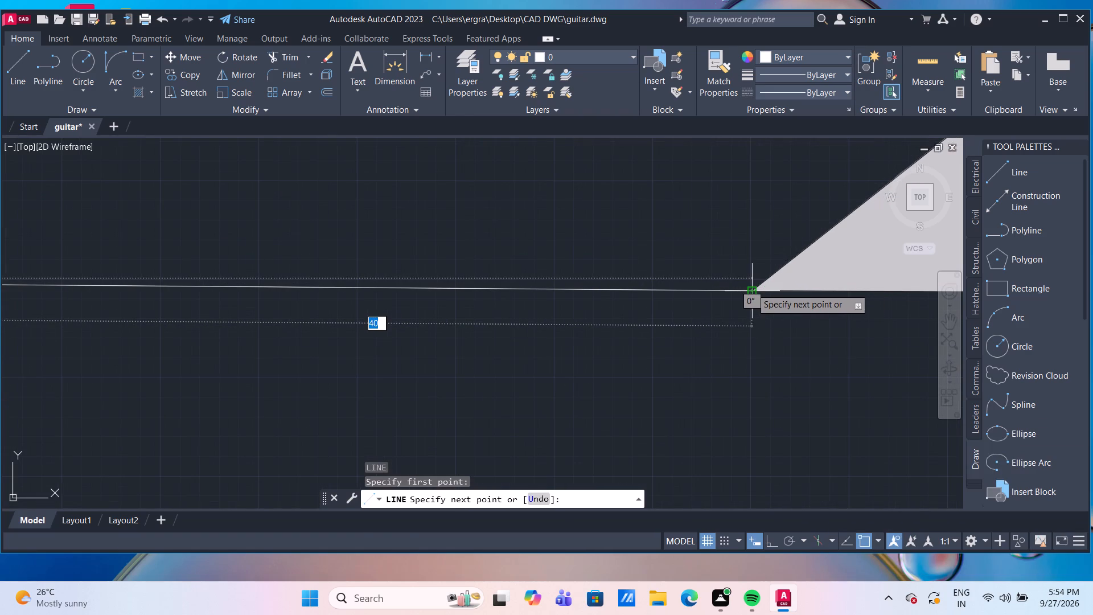
{"action": "left_click", "coordinate": [753, 288]}
{"action": "key", "text": "Escape"}
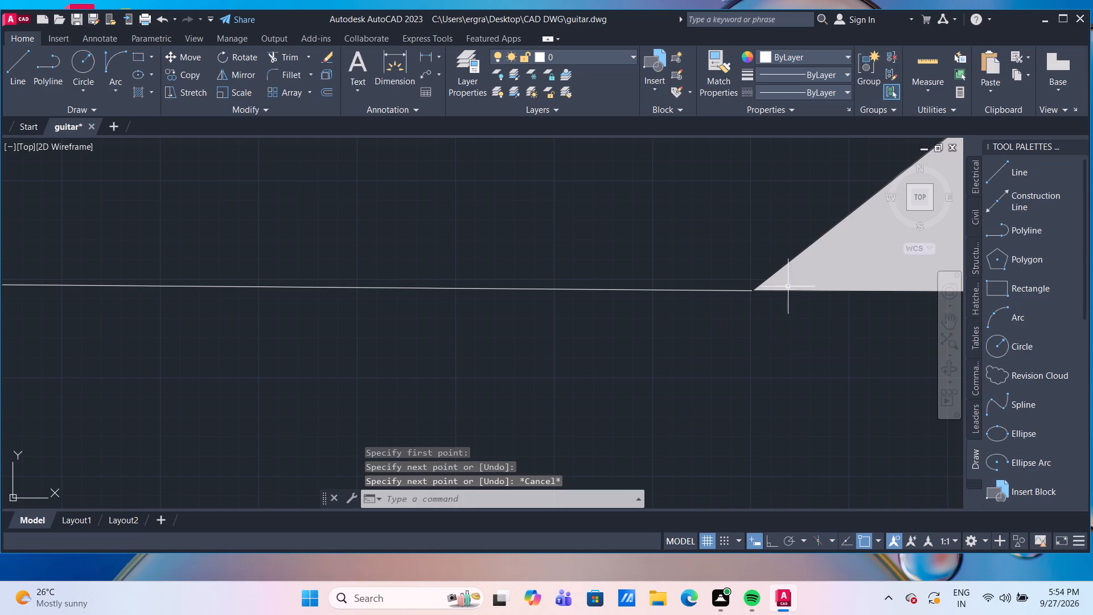
Extend the new line past the strip's far corner, and try to extend its other end at the marked corner.
{"action": "scroll", "coordinate": [769, 278], "scroll_direction": "up", "scroll_amount": 3}
{"action": "type", "text": "ex"}
{"action": "key", "text": "Return"}
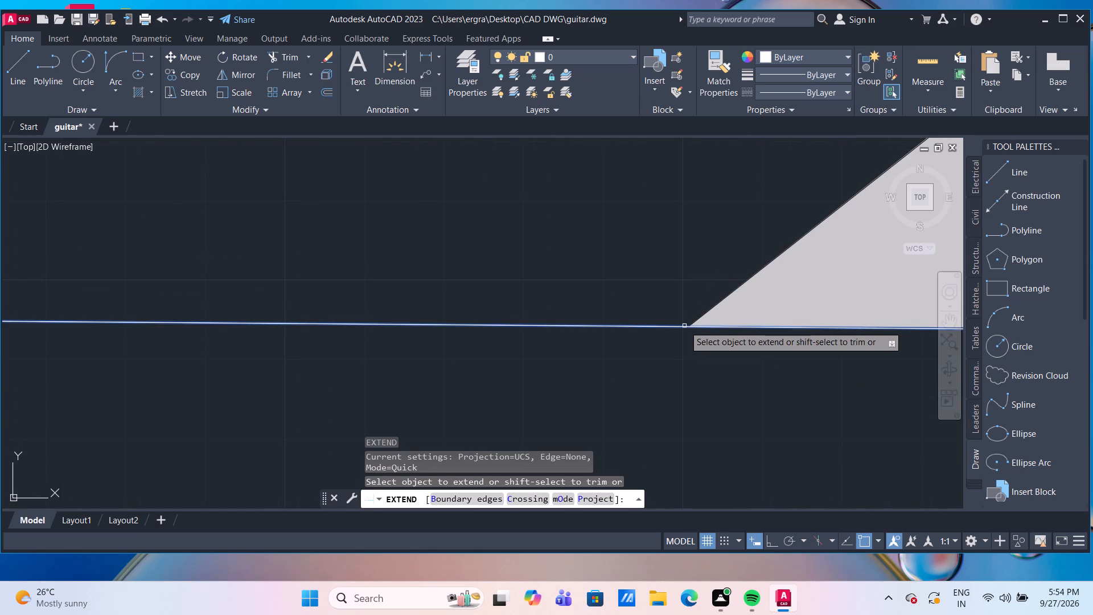
{"action": "left_click", "coordinate": [683, 326]}
{"action": "scroll", "coordinate": [683, 326], "scroll_direction": "down", "scroll_amount": 5}
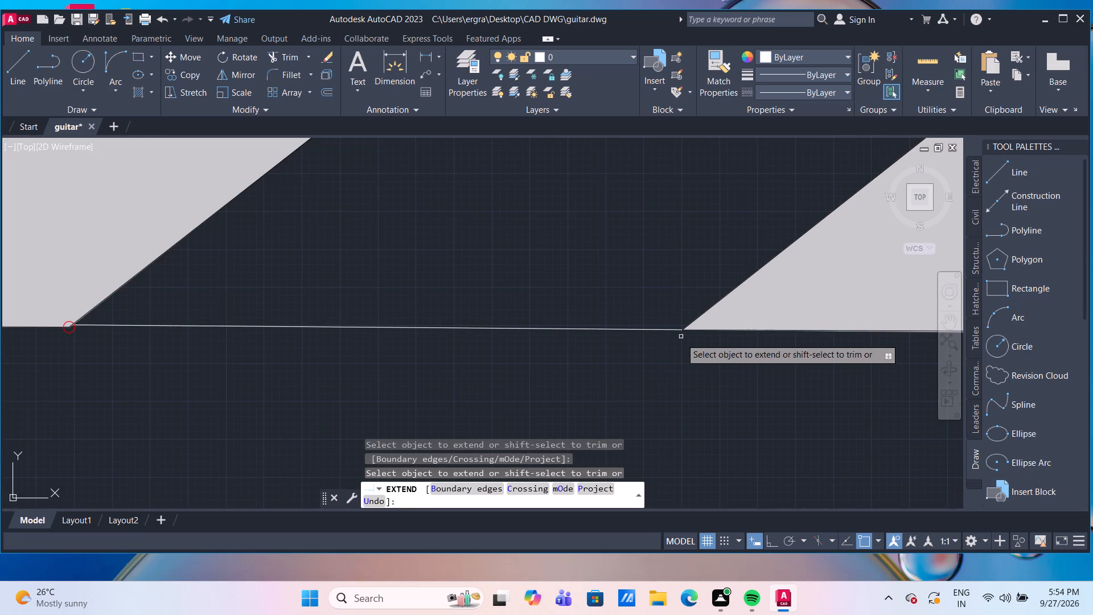
{"action": "scroll", "coordinate": [683, 350], "scroll_direction": "down", "scroll_amount": 4}
{"action": "scroll", "coordinate": [644, 346], "scroll_direction": "up", "scroll_amount": 2}
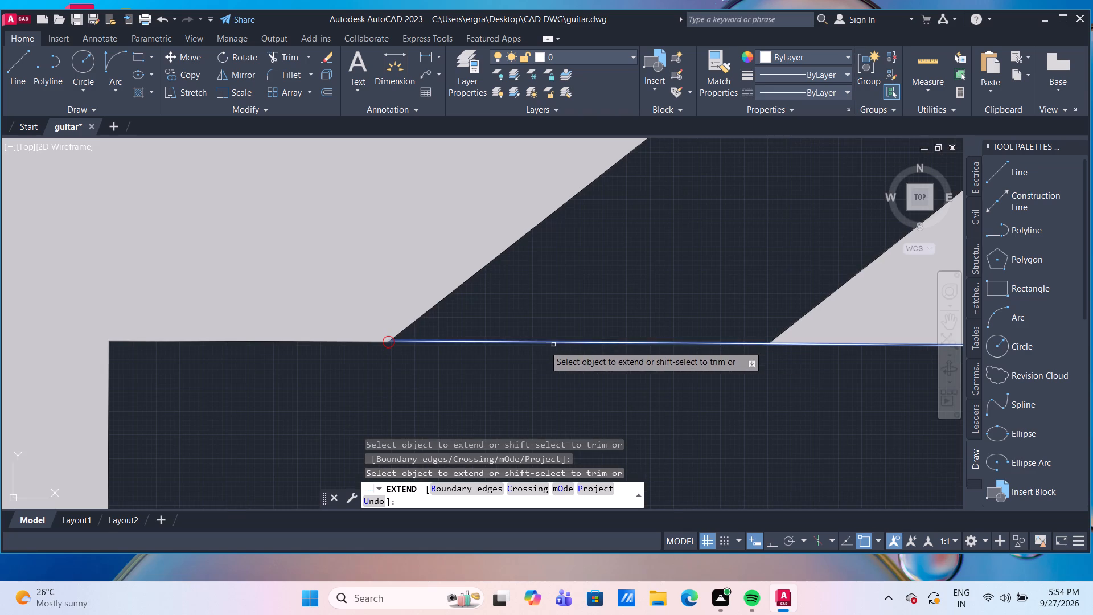
{"action": "left_click", "coordinate": [406, 341]}
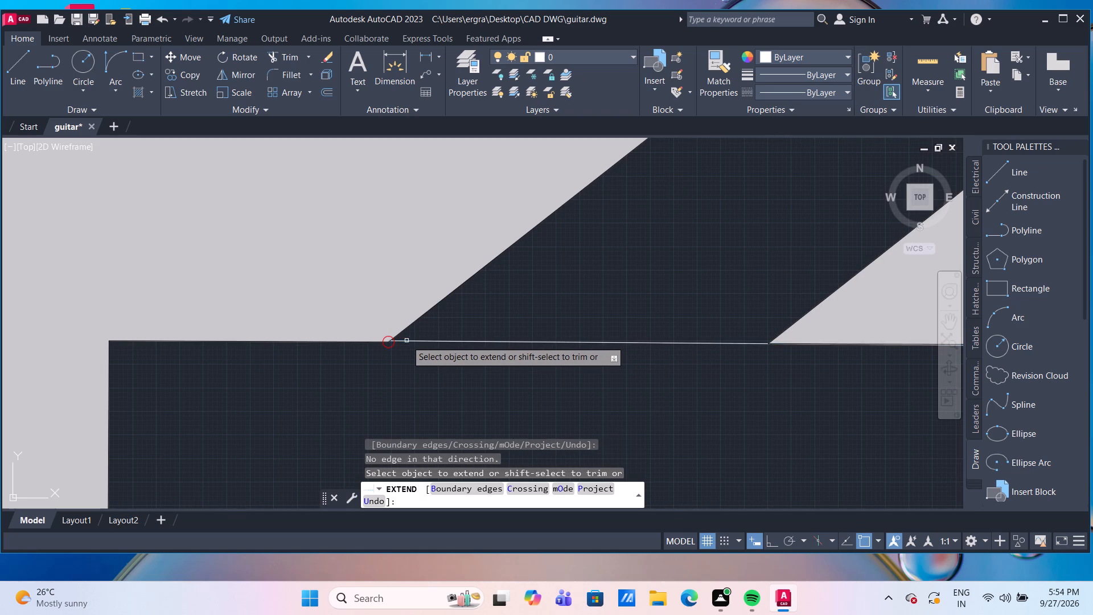
{"action": "left_click", "coordinate": [401, 341]}
{"action": "double_click", "coordinate": [400, 342]}
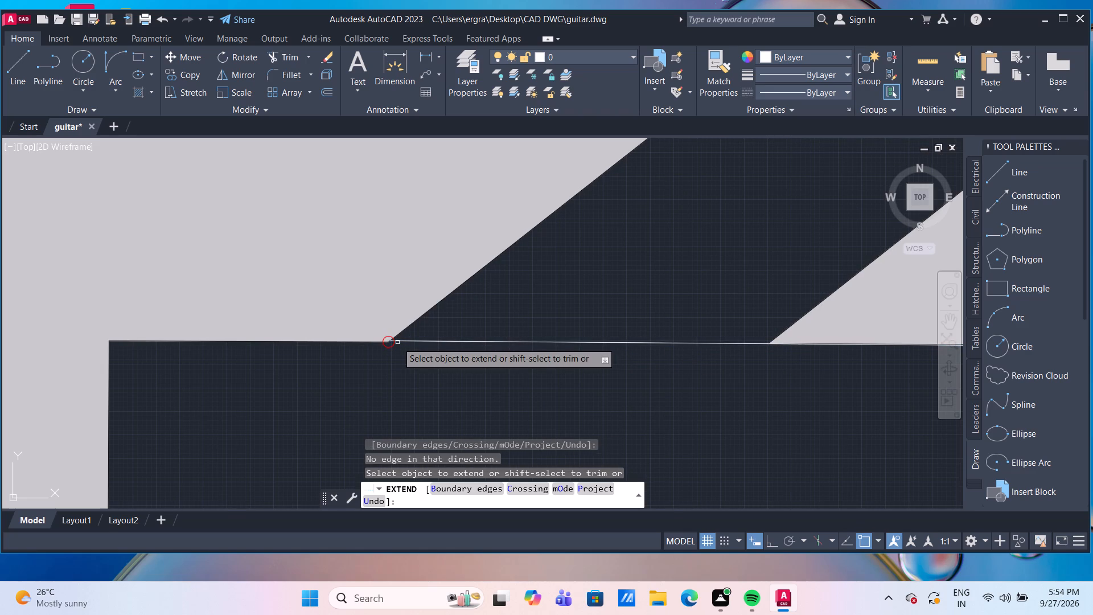
{"action": "left_click", "coordinate": [397, 342]}
{"action": "left_click", "coordinate": [396, 342]}
{"action": "scroll", "coordinate": [396, 342], "scroll_direction": "up", "scroll_amount": 5}
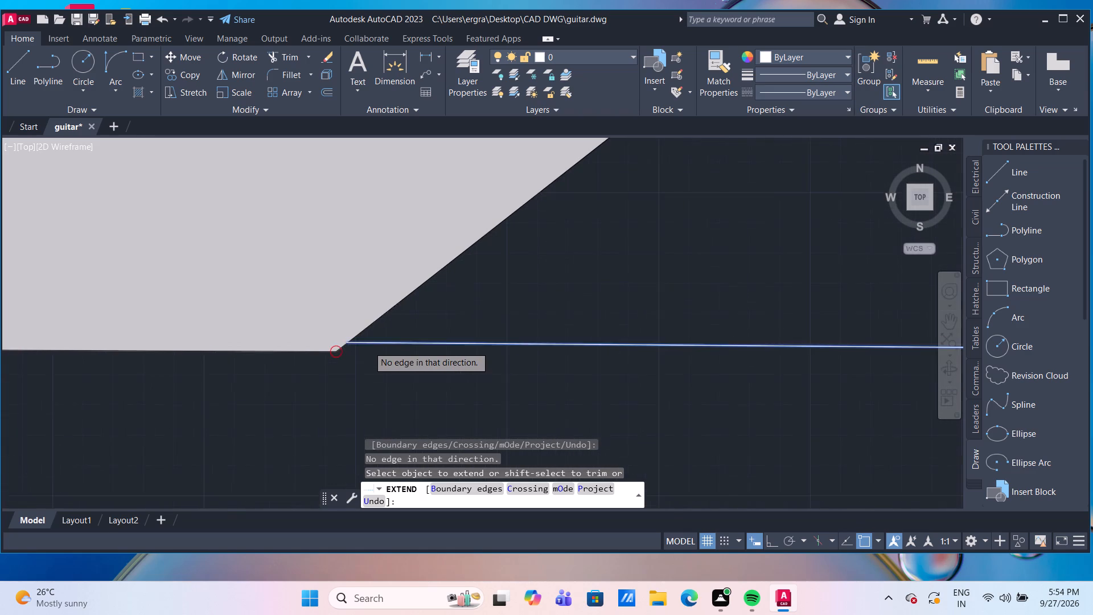
{"action": "key", "text": "Escape"}
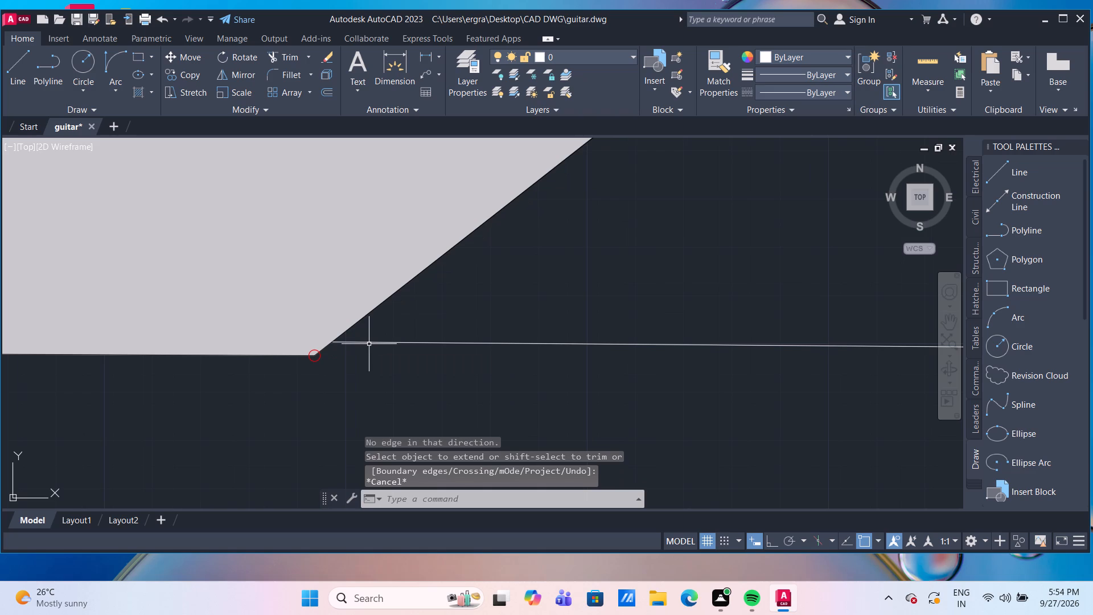
Stretch the line's endpoint at the marked corner onto the base's upper edge, slightly beyond the corner.
{"action": "left_click", "coordinate": [370, 344]}
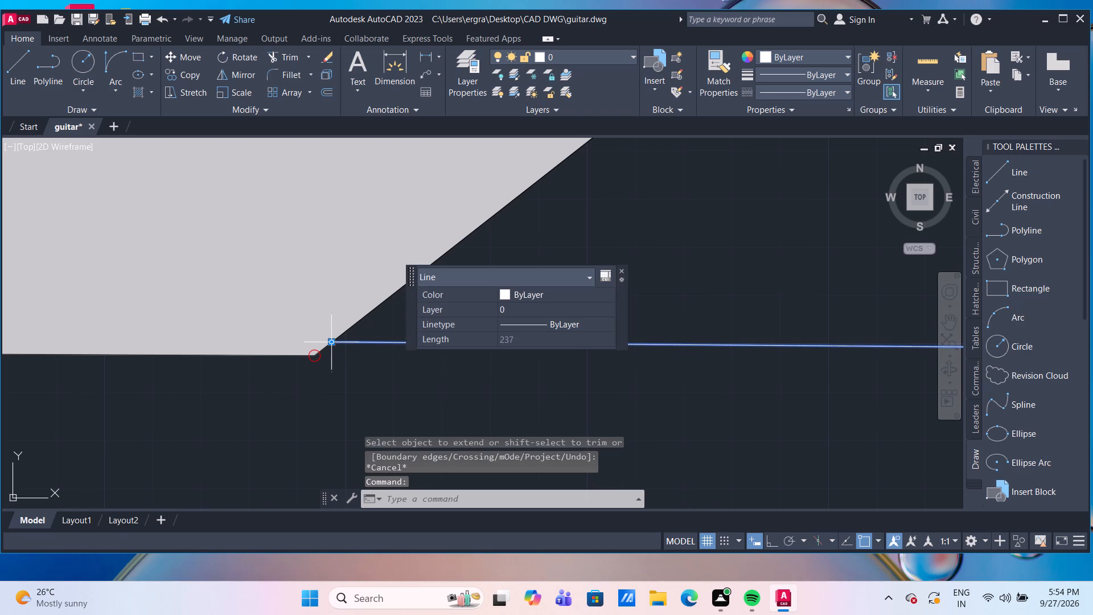
{"action": "left_click", "coordinate": [332, 341]}
{"action": "left_click", "coordinate": [283, 354]}
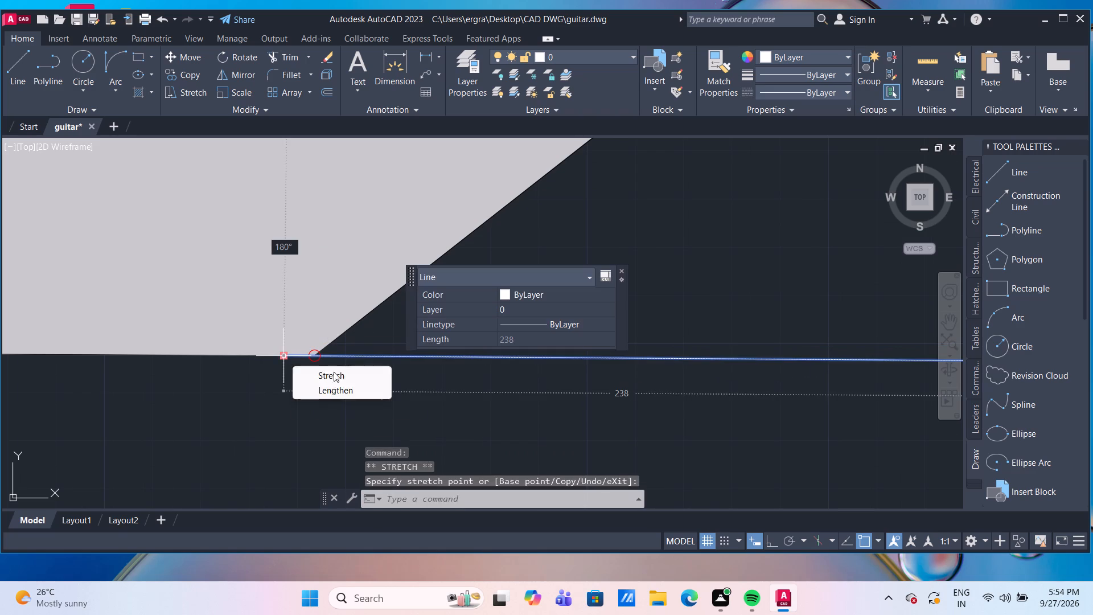
{"action": "key", "text": "Escape"}
{"action": "scroll", "coordinate": [402, 373], "scroll_direction": "down", "scroll_amount": 3}
{"action": "key", "text": "Escape"}
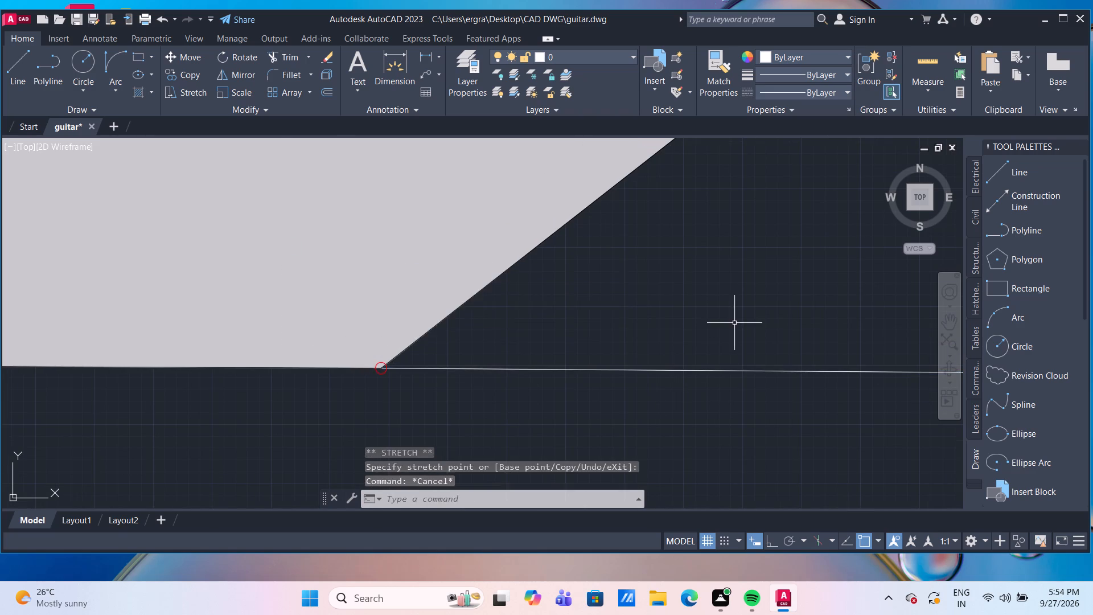
Set the colour of the line across the strip's foot to 0,0,0.
{"action": "scroll", "coordinate": [734, 323], "scroll_direction": "down", "scroll_amount": 3}
{"action": "middle_click_drag", "start_coordinate": [734, 323], "coordinate": [484, 313]}
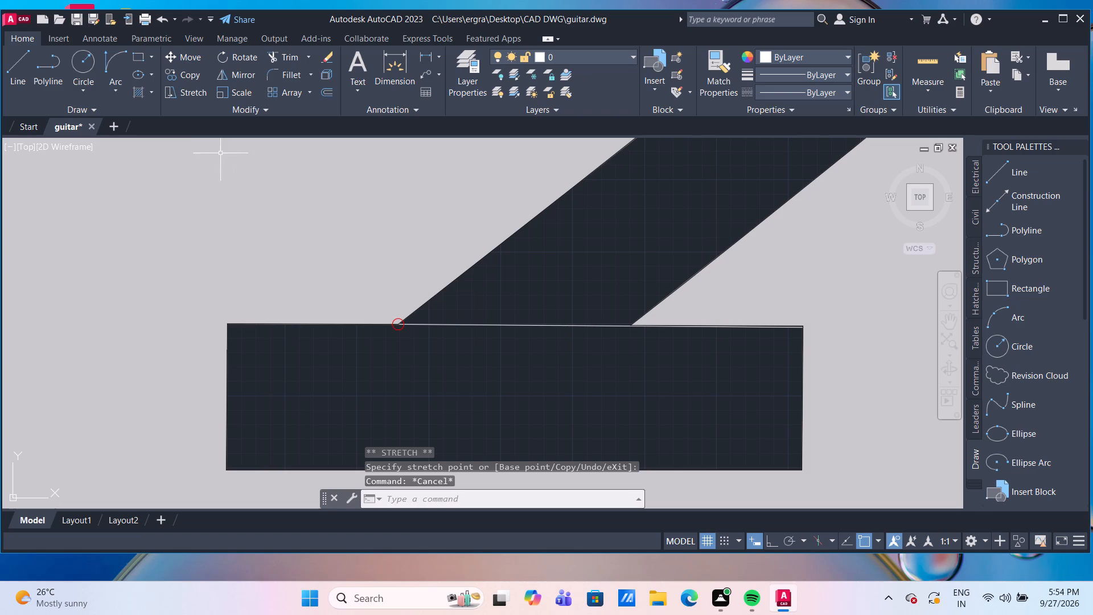
{"action": "left_click", "coordinate": [544, 326]}
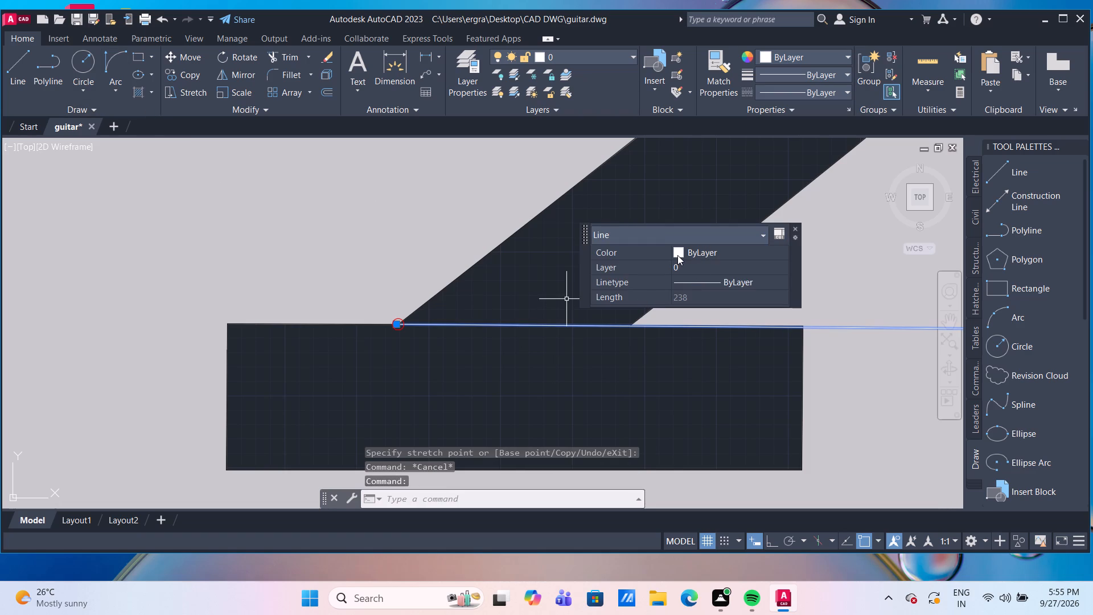
{"action": "left_click", "coordinate": [677, 255]}
{"action": "left_click", "coordinate": [677, 255]}
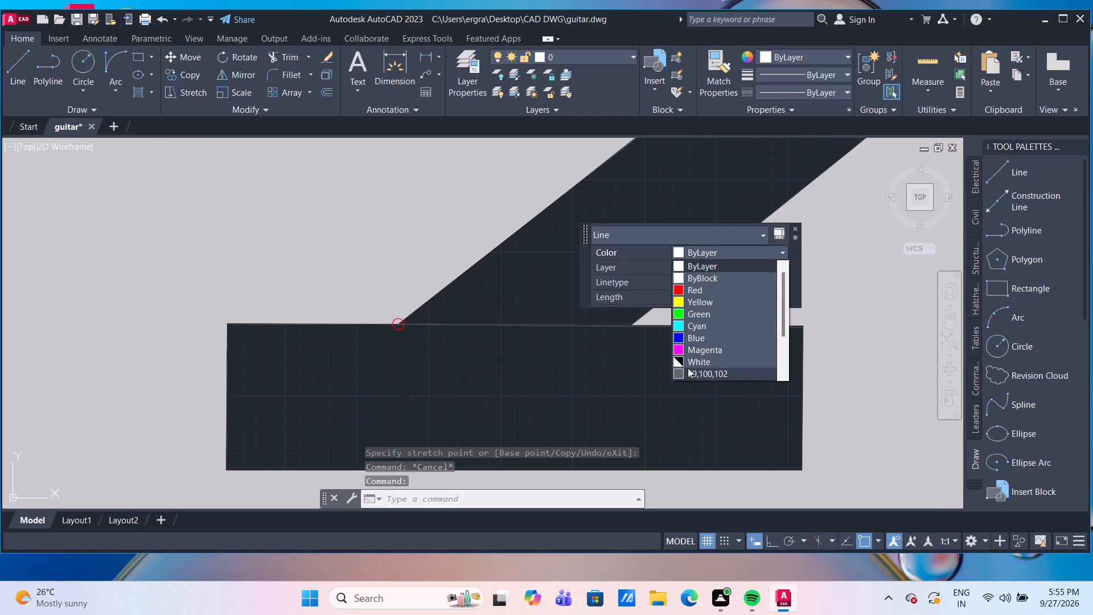
{"action": "scroll", "coordinate": [692, 371], "scroll_direction": "down", "scroll_amount": 2}
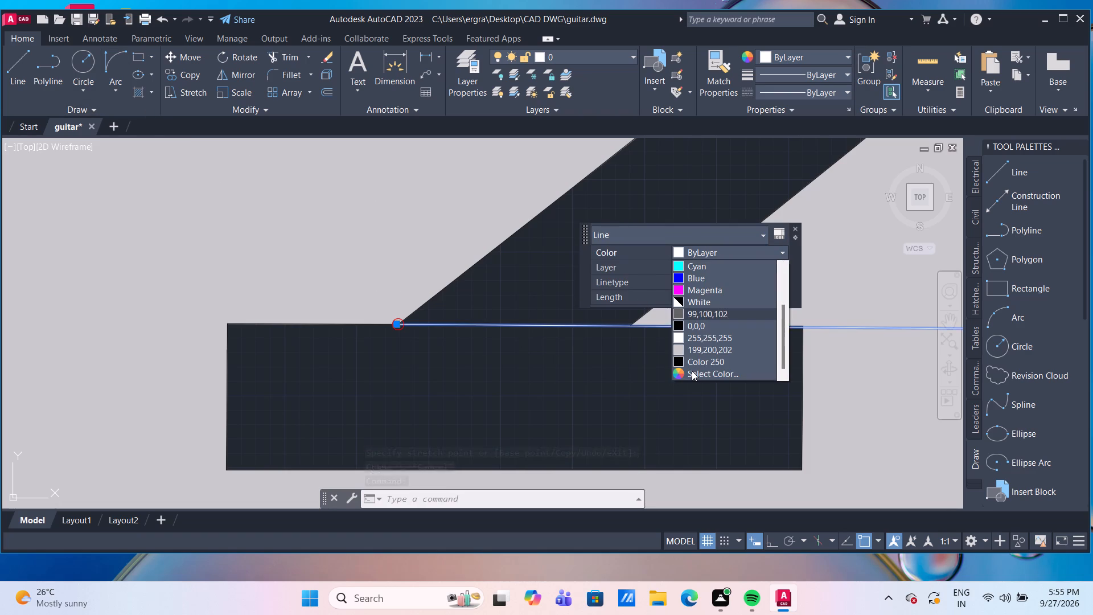
{"action": "left_click", "coordinate": [697, 329]}
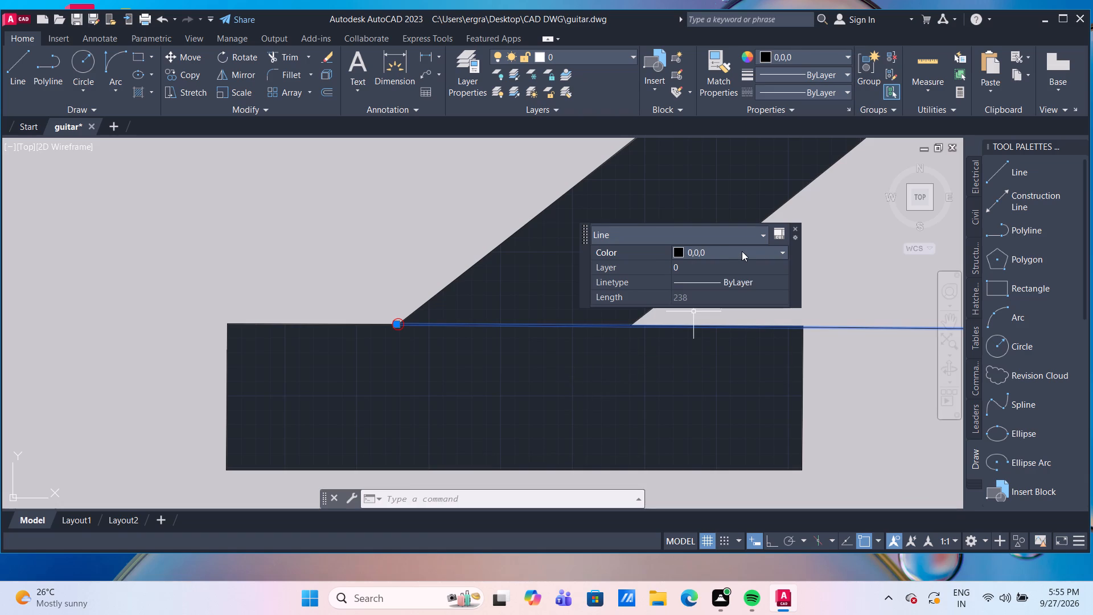
{"action": "scroll", "coordinate": [726, 337], "scroll_direction": "down", "scroll_amount": 2}
{"action": "key", "text": "Escape"}
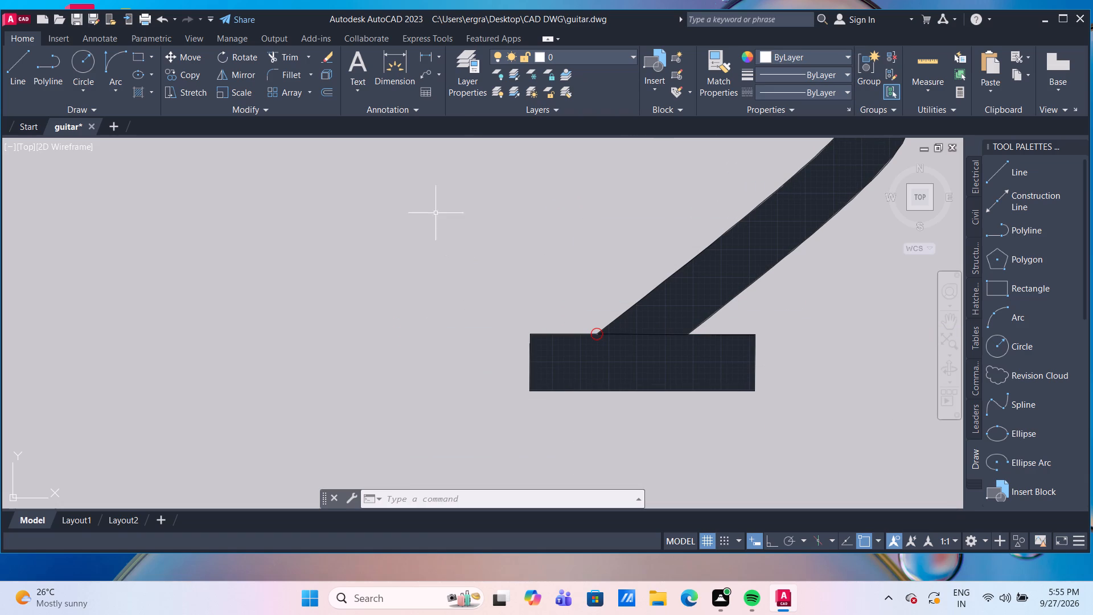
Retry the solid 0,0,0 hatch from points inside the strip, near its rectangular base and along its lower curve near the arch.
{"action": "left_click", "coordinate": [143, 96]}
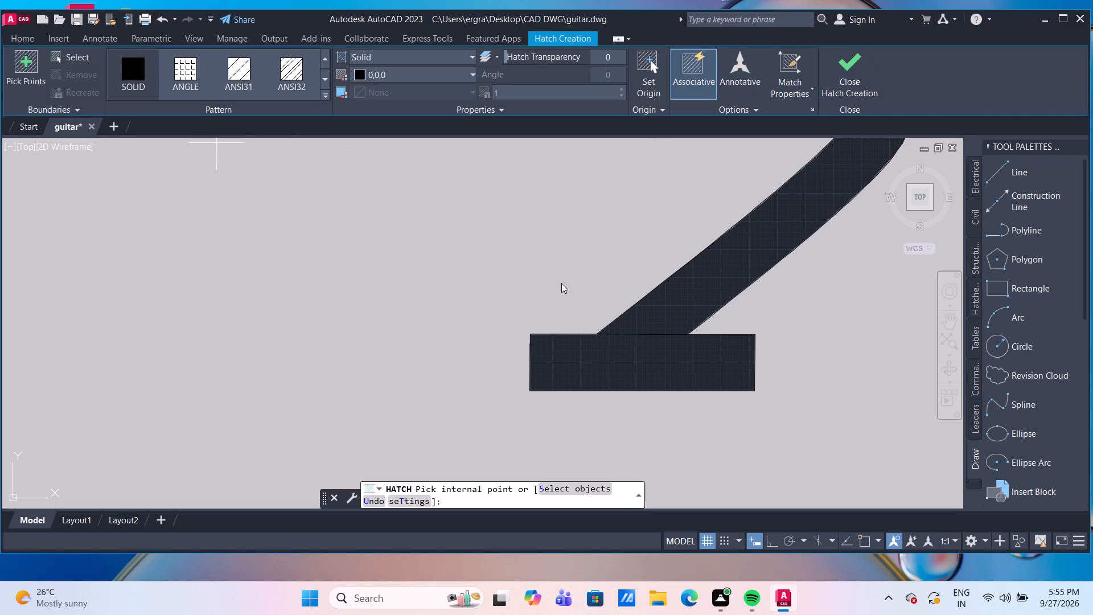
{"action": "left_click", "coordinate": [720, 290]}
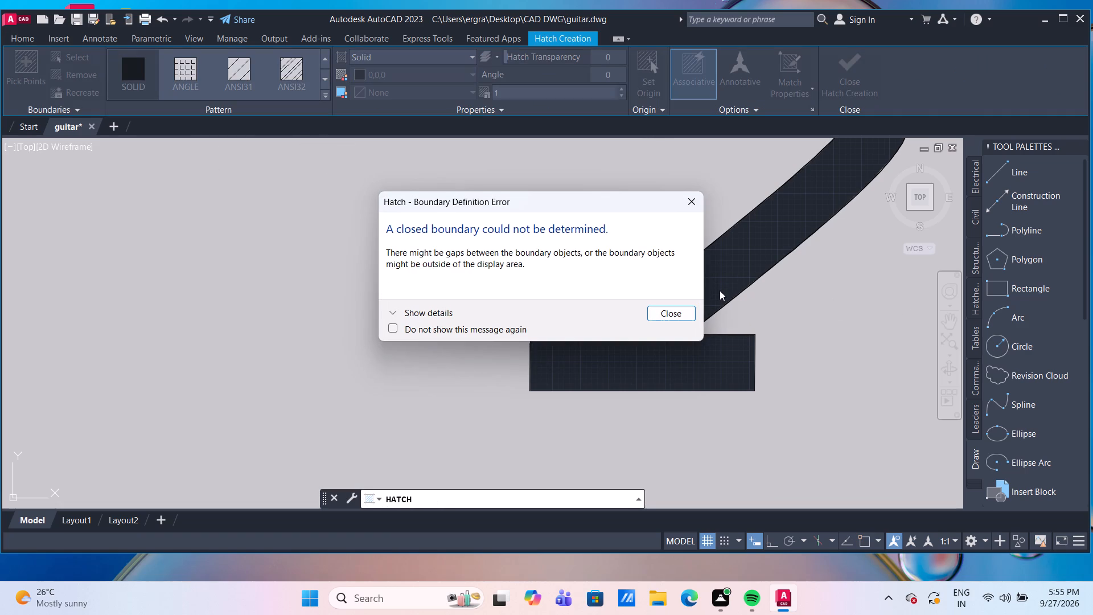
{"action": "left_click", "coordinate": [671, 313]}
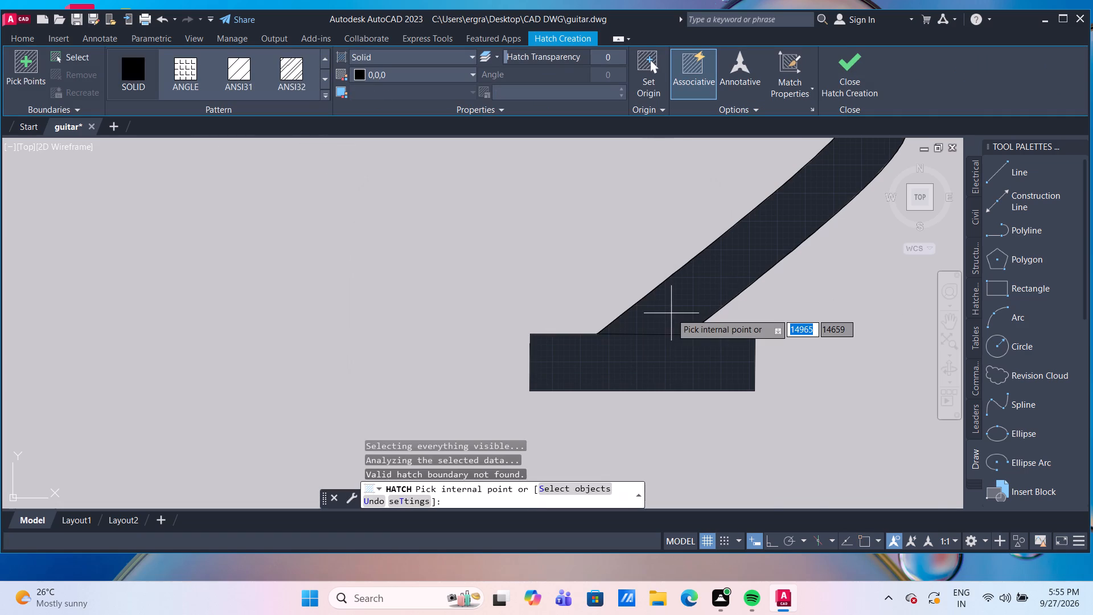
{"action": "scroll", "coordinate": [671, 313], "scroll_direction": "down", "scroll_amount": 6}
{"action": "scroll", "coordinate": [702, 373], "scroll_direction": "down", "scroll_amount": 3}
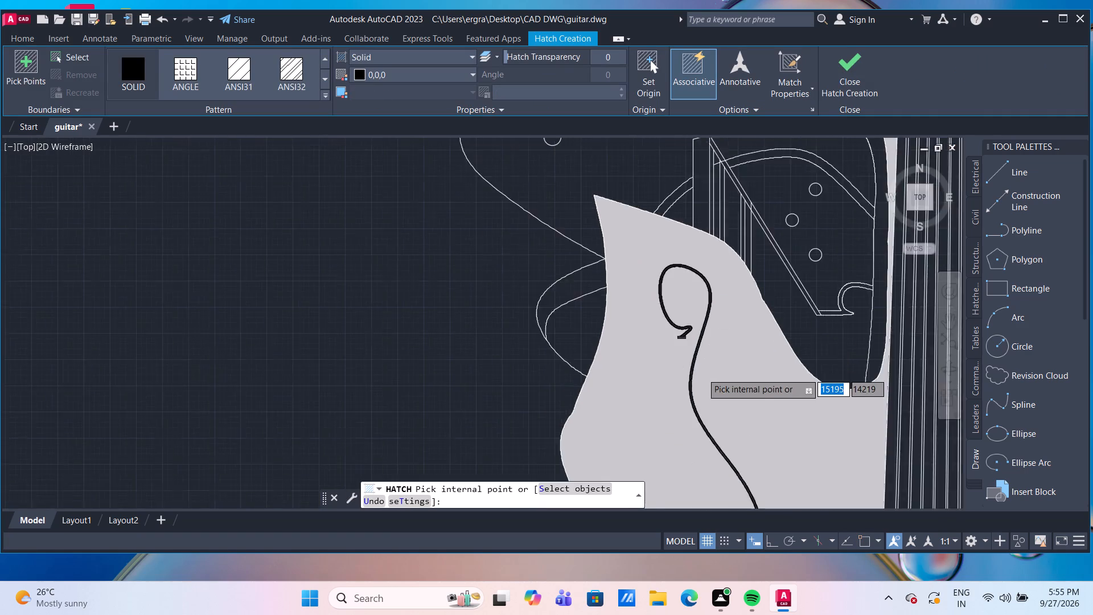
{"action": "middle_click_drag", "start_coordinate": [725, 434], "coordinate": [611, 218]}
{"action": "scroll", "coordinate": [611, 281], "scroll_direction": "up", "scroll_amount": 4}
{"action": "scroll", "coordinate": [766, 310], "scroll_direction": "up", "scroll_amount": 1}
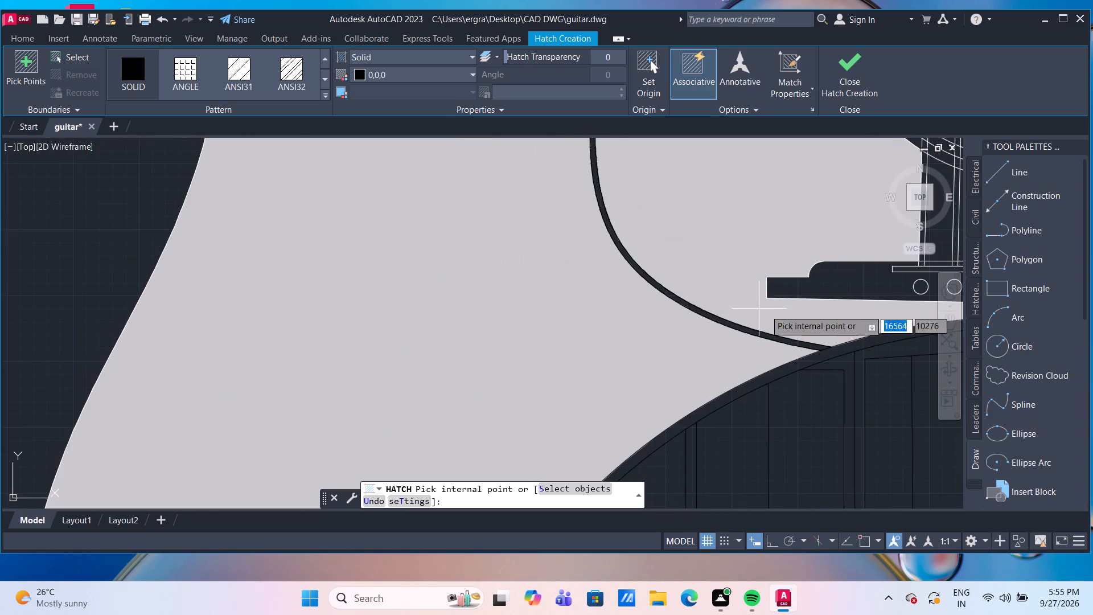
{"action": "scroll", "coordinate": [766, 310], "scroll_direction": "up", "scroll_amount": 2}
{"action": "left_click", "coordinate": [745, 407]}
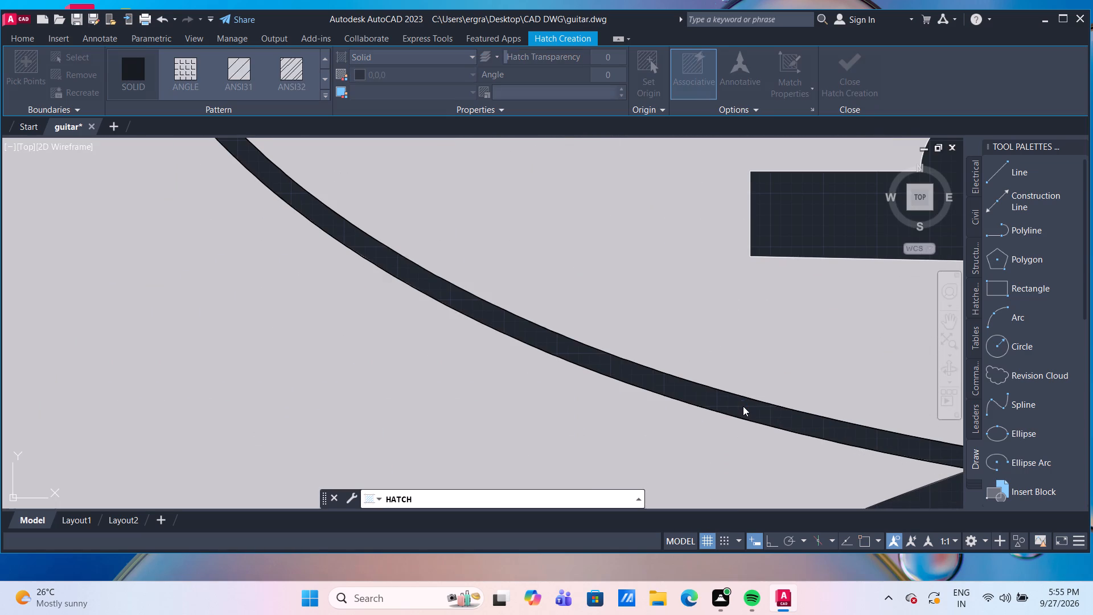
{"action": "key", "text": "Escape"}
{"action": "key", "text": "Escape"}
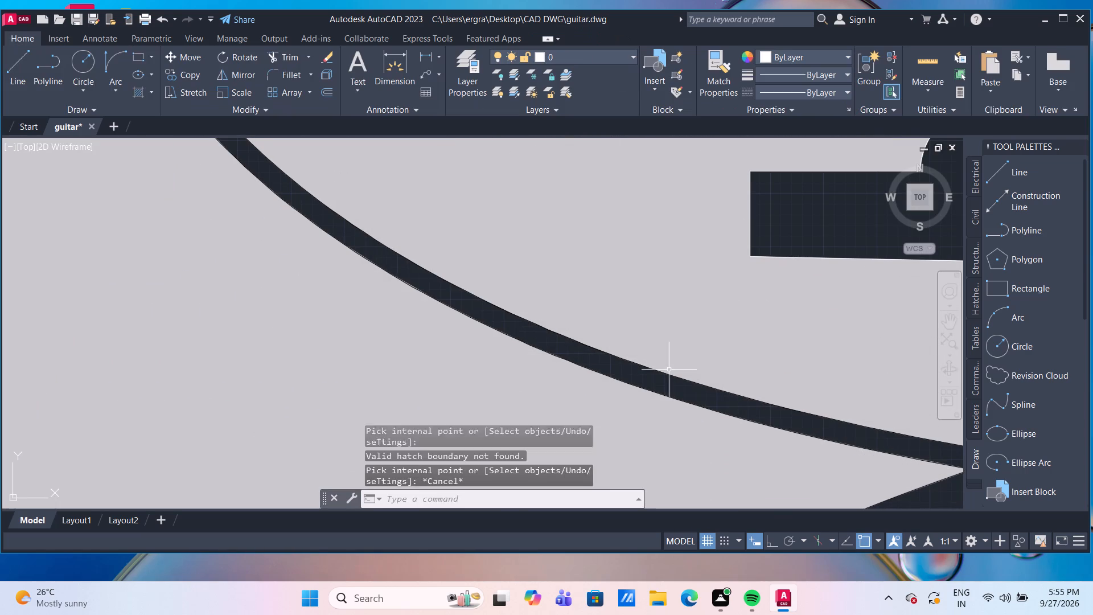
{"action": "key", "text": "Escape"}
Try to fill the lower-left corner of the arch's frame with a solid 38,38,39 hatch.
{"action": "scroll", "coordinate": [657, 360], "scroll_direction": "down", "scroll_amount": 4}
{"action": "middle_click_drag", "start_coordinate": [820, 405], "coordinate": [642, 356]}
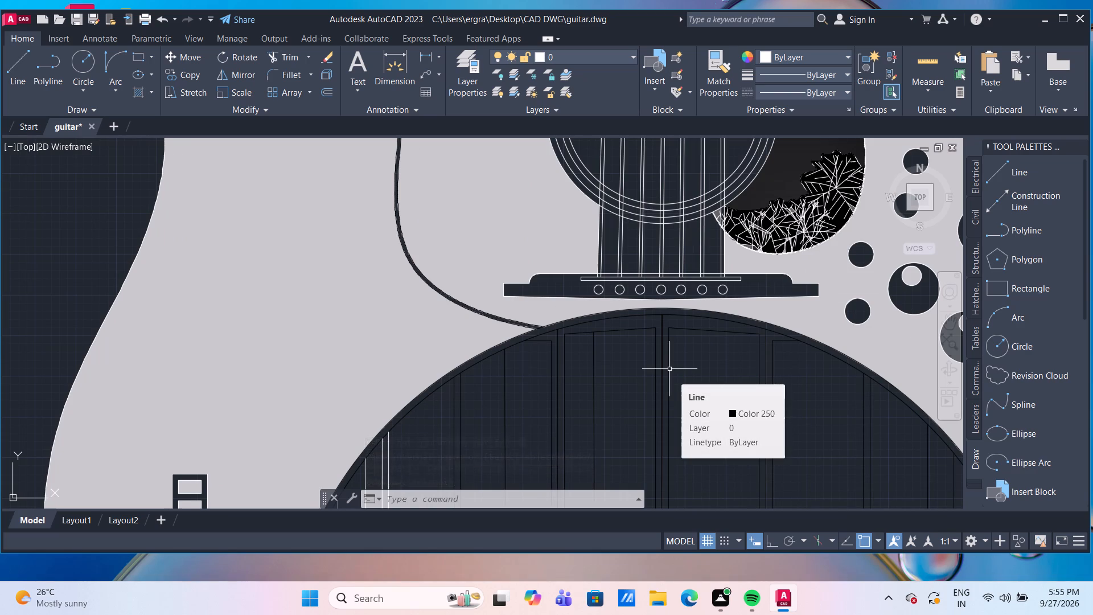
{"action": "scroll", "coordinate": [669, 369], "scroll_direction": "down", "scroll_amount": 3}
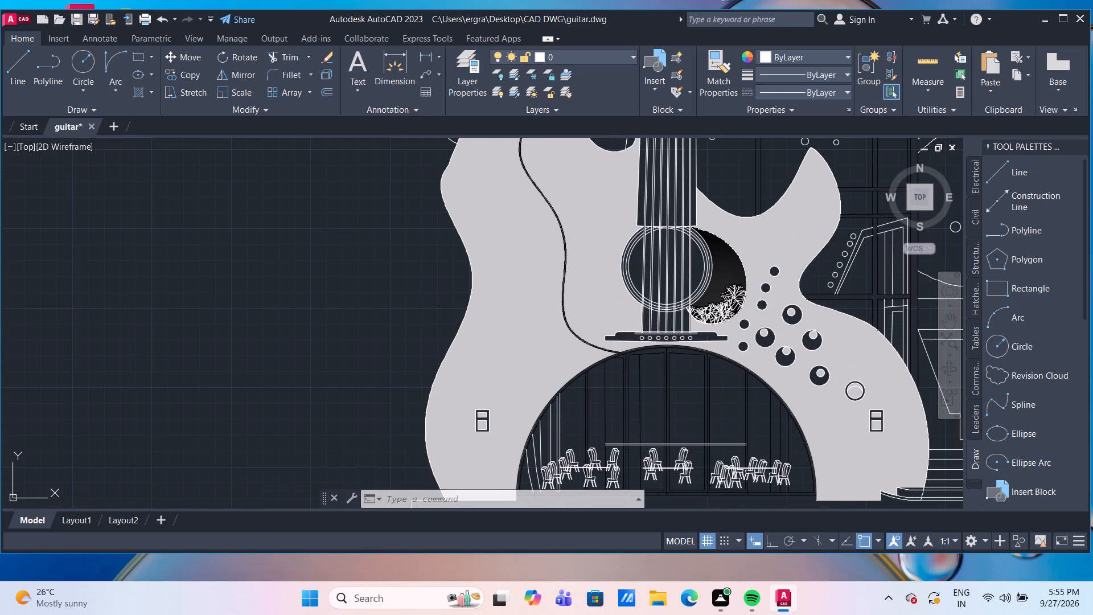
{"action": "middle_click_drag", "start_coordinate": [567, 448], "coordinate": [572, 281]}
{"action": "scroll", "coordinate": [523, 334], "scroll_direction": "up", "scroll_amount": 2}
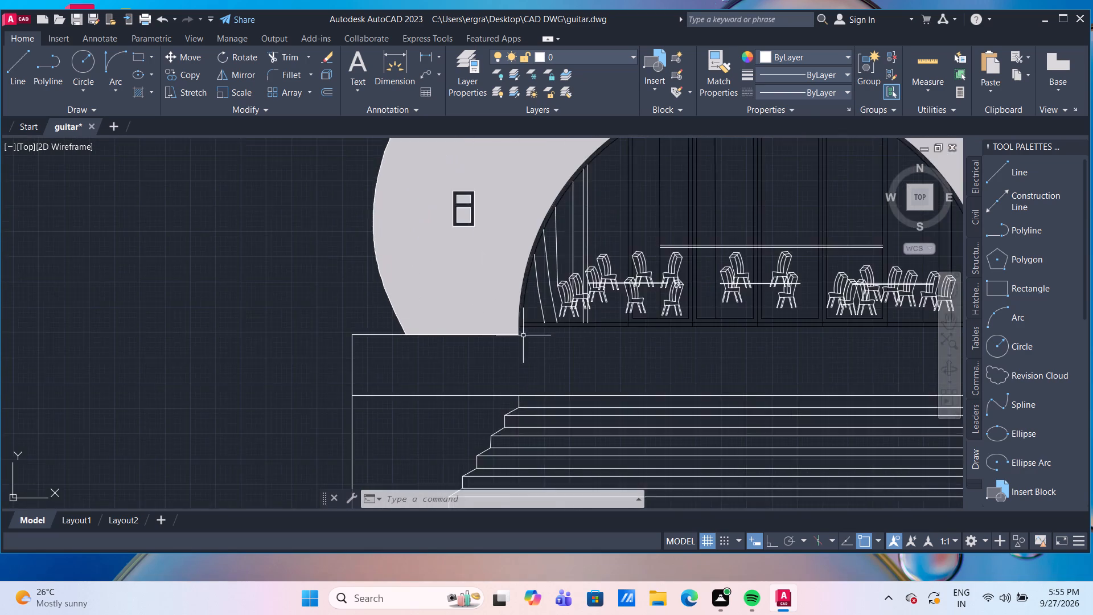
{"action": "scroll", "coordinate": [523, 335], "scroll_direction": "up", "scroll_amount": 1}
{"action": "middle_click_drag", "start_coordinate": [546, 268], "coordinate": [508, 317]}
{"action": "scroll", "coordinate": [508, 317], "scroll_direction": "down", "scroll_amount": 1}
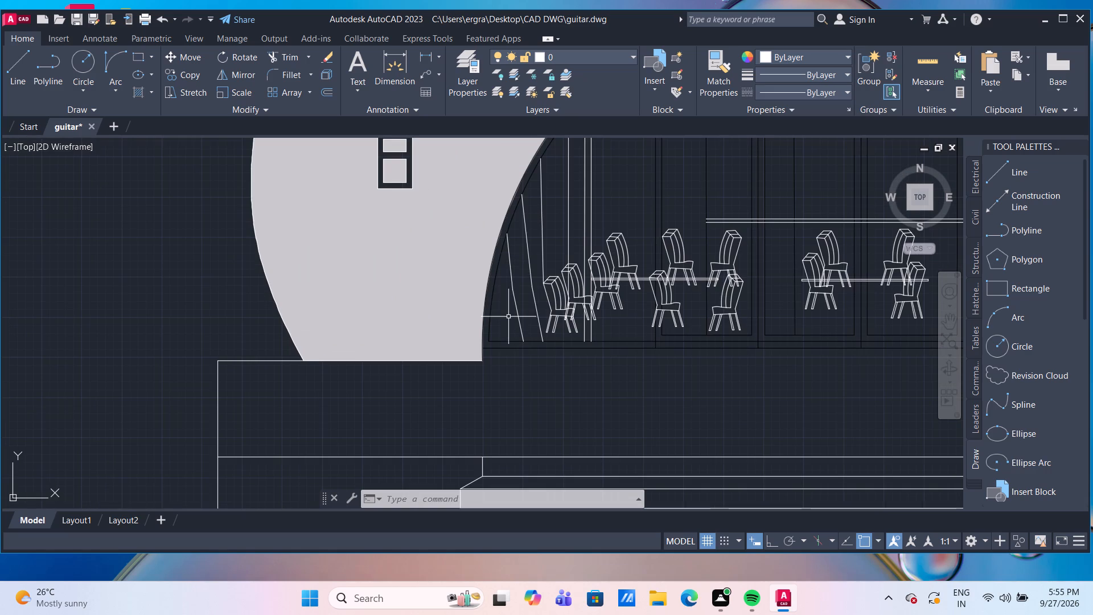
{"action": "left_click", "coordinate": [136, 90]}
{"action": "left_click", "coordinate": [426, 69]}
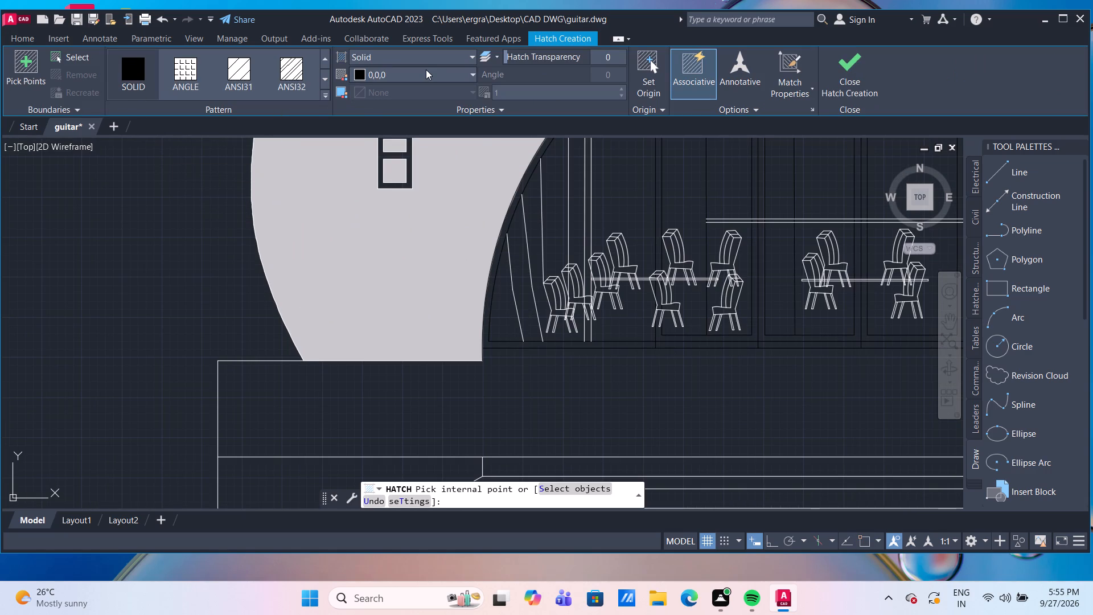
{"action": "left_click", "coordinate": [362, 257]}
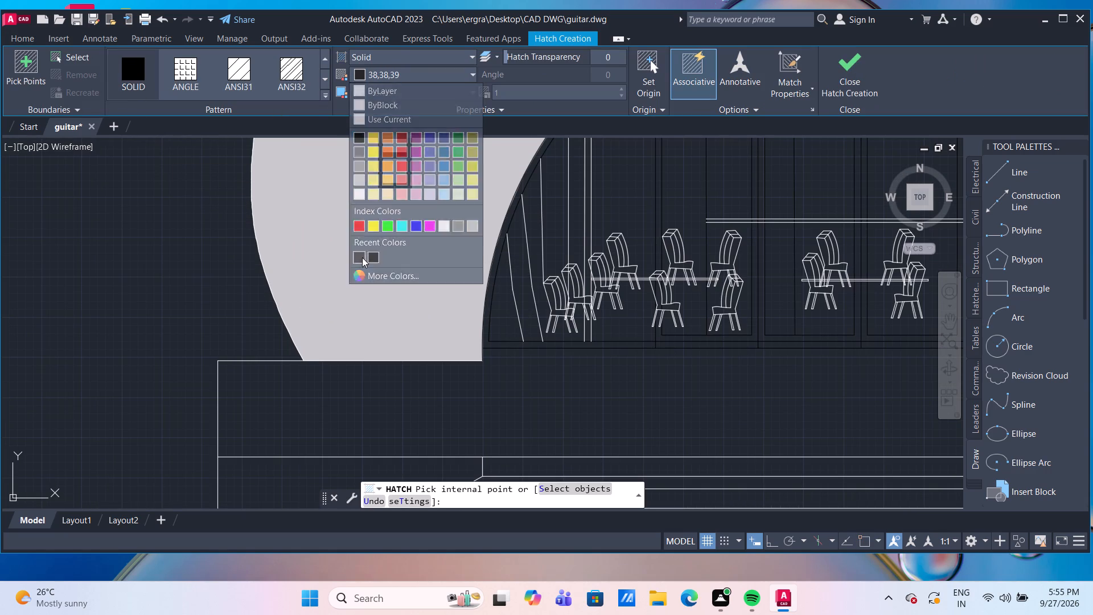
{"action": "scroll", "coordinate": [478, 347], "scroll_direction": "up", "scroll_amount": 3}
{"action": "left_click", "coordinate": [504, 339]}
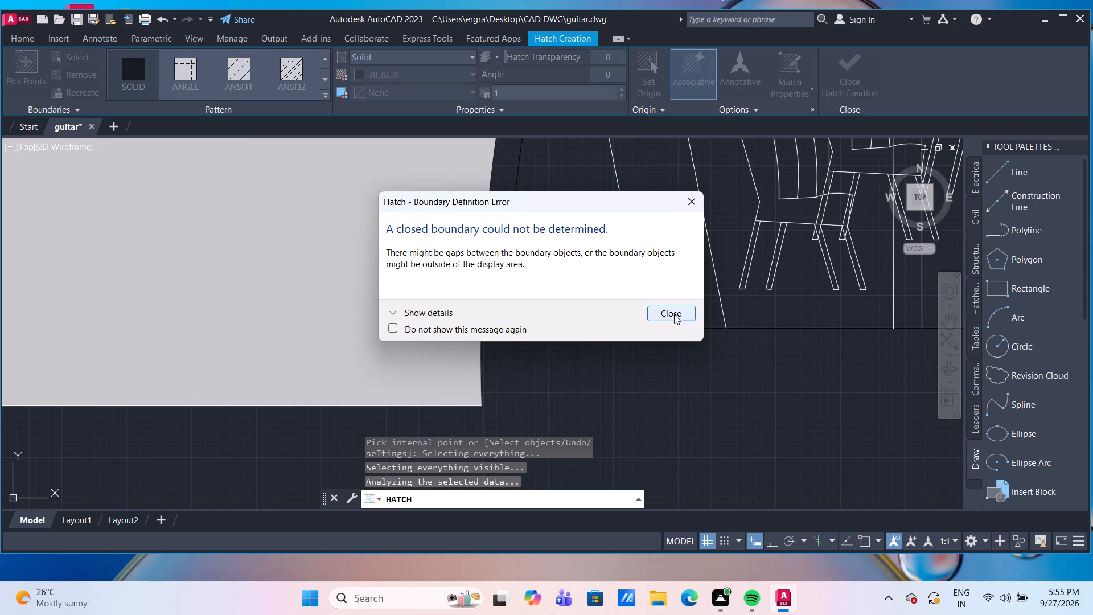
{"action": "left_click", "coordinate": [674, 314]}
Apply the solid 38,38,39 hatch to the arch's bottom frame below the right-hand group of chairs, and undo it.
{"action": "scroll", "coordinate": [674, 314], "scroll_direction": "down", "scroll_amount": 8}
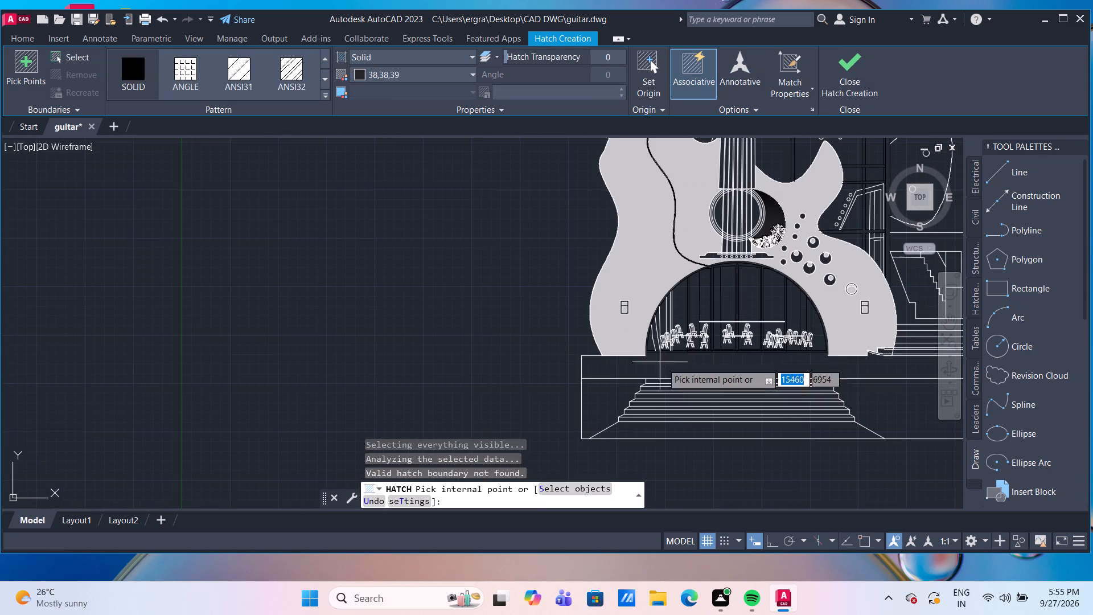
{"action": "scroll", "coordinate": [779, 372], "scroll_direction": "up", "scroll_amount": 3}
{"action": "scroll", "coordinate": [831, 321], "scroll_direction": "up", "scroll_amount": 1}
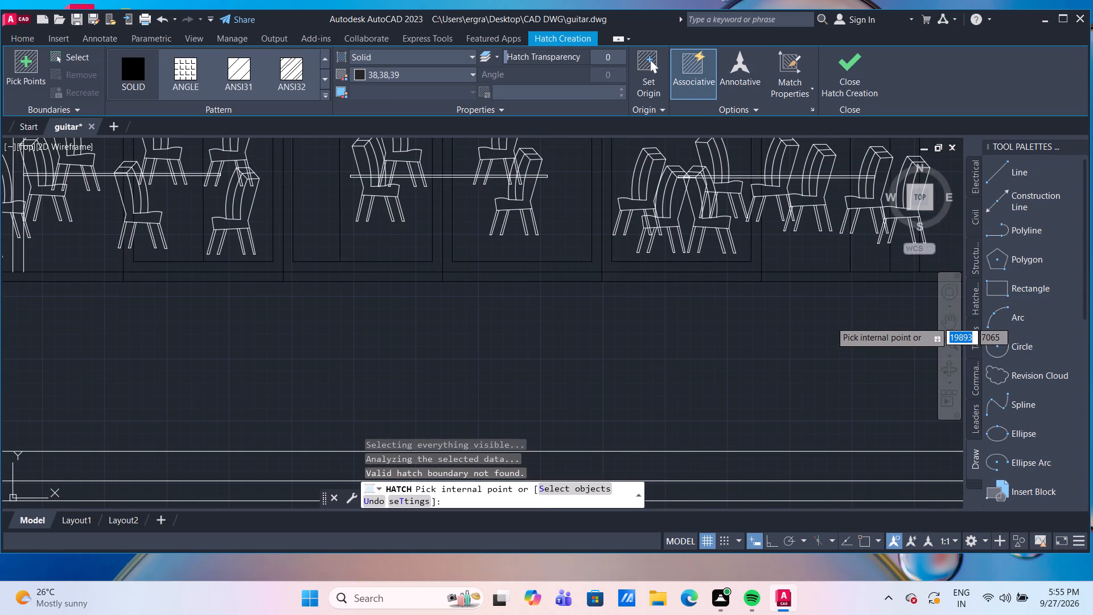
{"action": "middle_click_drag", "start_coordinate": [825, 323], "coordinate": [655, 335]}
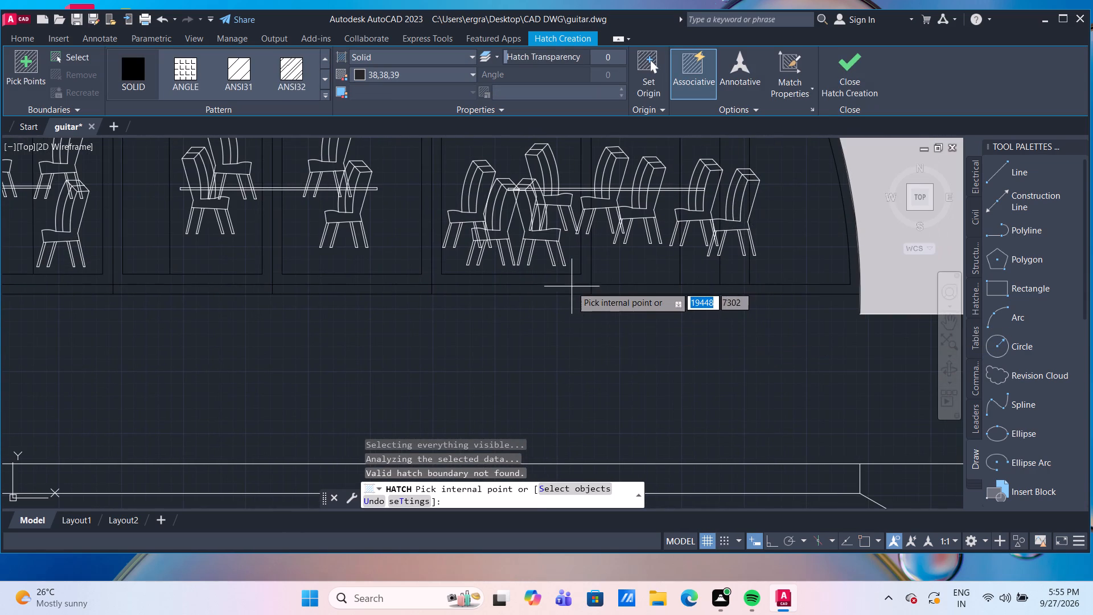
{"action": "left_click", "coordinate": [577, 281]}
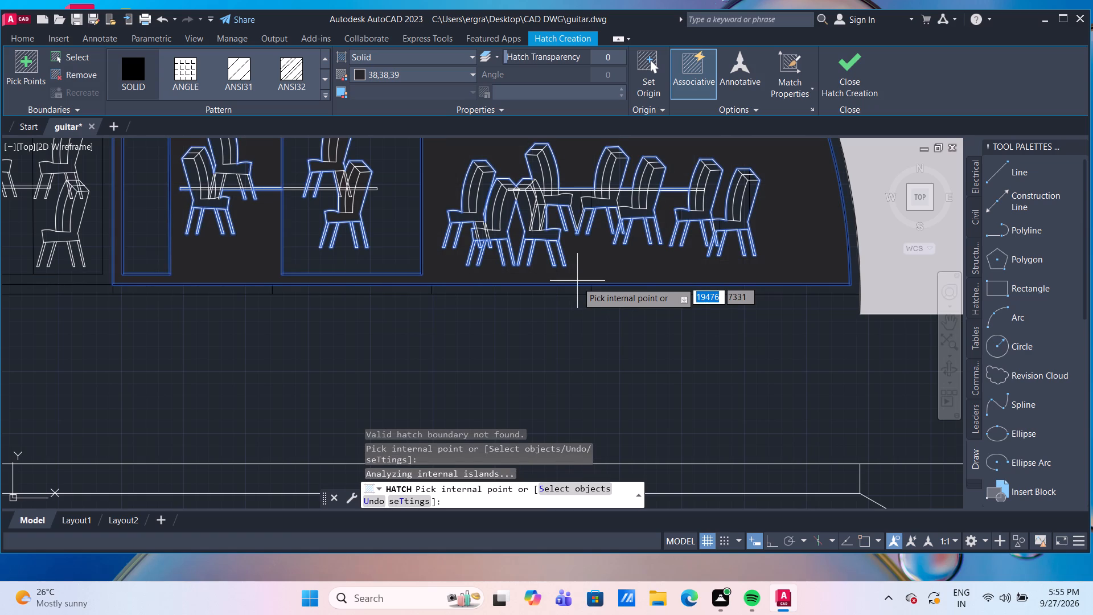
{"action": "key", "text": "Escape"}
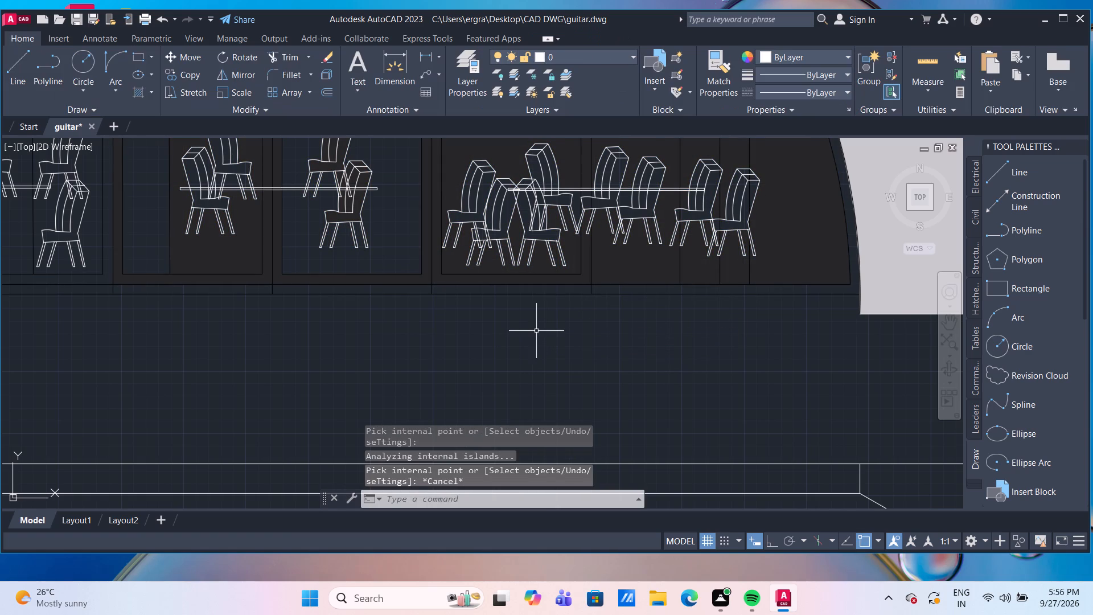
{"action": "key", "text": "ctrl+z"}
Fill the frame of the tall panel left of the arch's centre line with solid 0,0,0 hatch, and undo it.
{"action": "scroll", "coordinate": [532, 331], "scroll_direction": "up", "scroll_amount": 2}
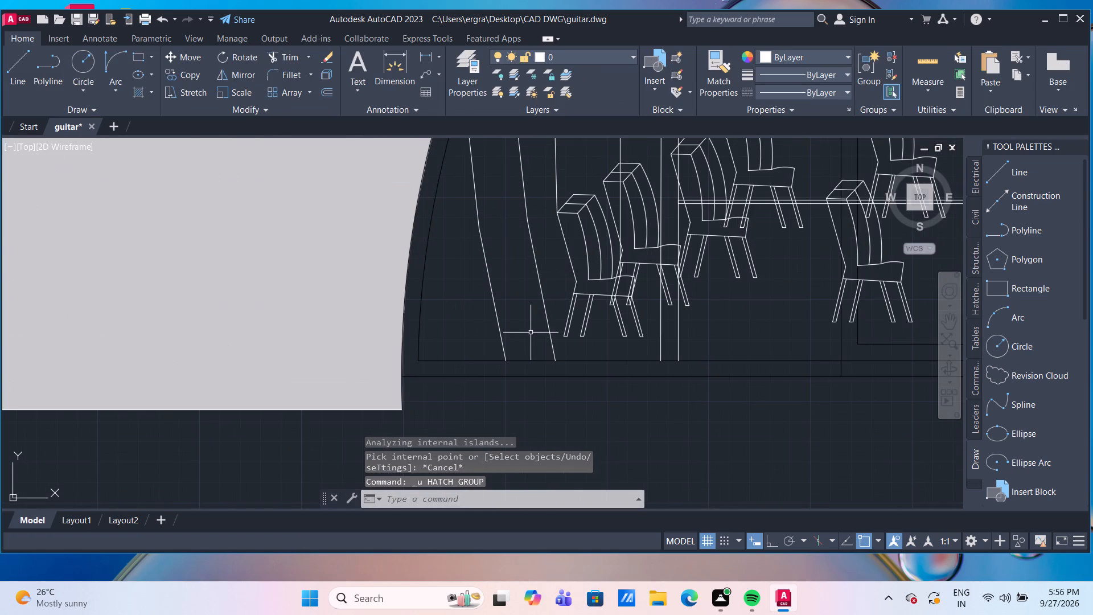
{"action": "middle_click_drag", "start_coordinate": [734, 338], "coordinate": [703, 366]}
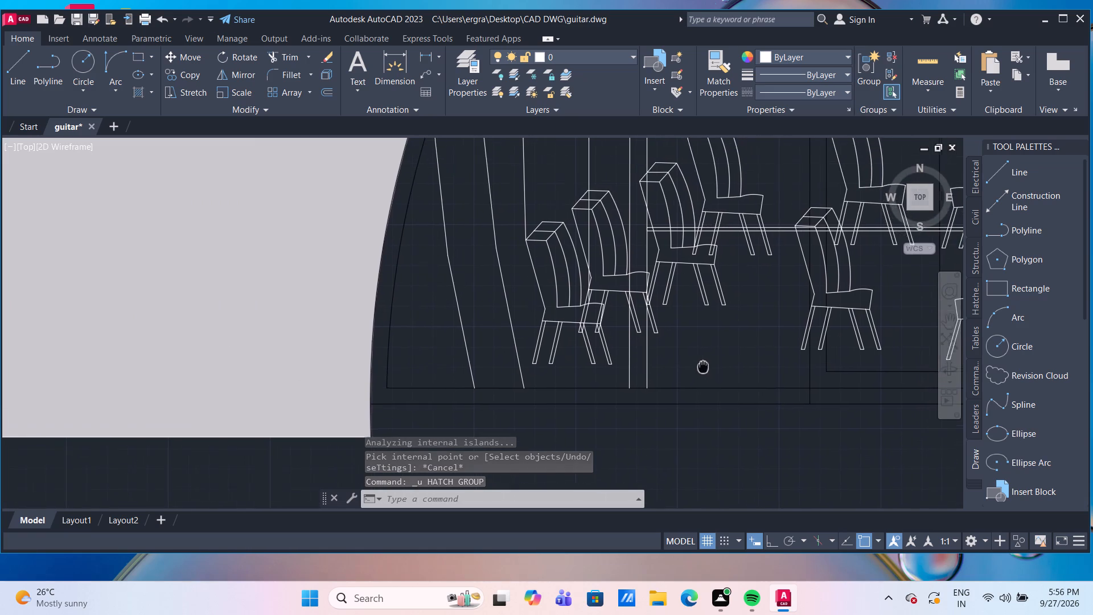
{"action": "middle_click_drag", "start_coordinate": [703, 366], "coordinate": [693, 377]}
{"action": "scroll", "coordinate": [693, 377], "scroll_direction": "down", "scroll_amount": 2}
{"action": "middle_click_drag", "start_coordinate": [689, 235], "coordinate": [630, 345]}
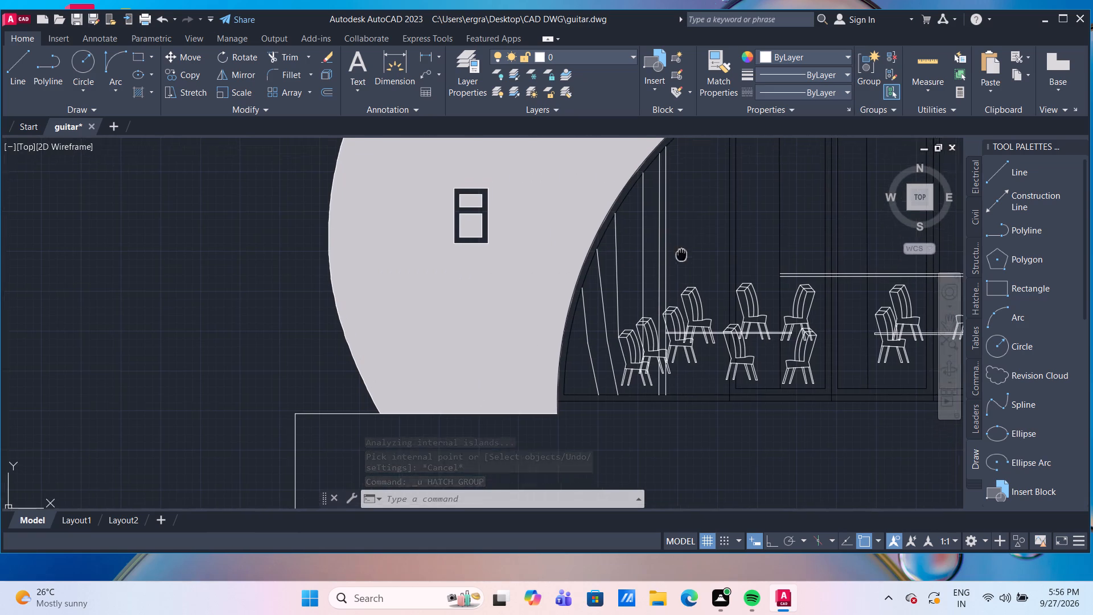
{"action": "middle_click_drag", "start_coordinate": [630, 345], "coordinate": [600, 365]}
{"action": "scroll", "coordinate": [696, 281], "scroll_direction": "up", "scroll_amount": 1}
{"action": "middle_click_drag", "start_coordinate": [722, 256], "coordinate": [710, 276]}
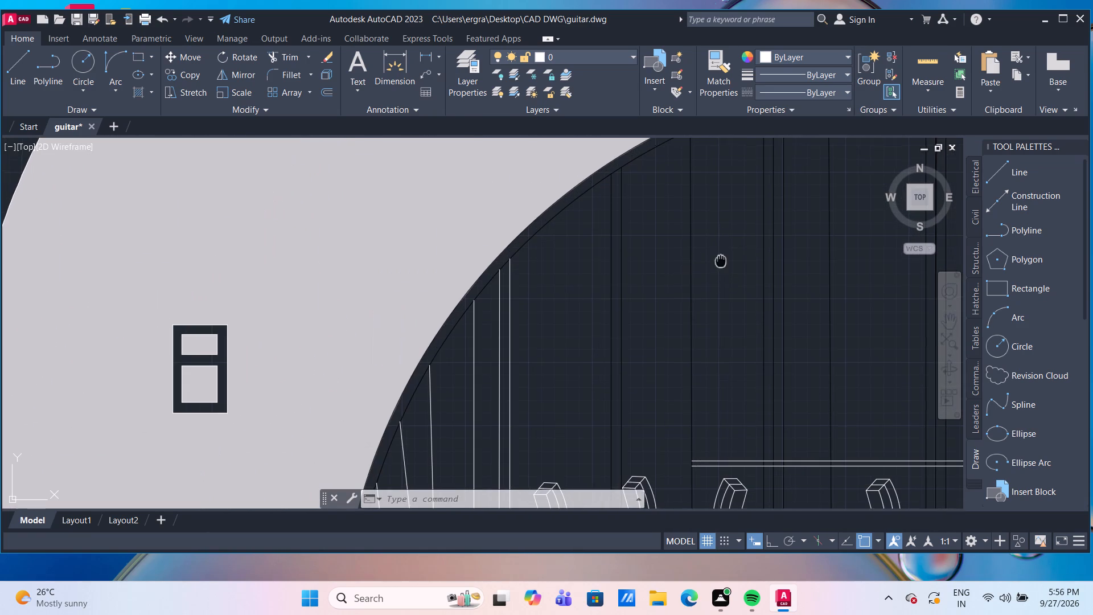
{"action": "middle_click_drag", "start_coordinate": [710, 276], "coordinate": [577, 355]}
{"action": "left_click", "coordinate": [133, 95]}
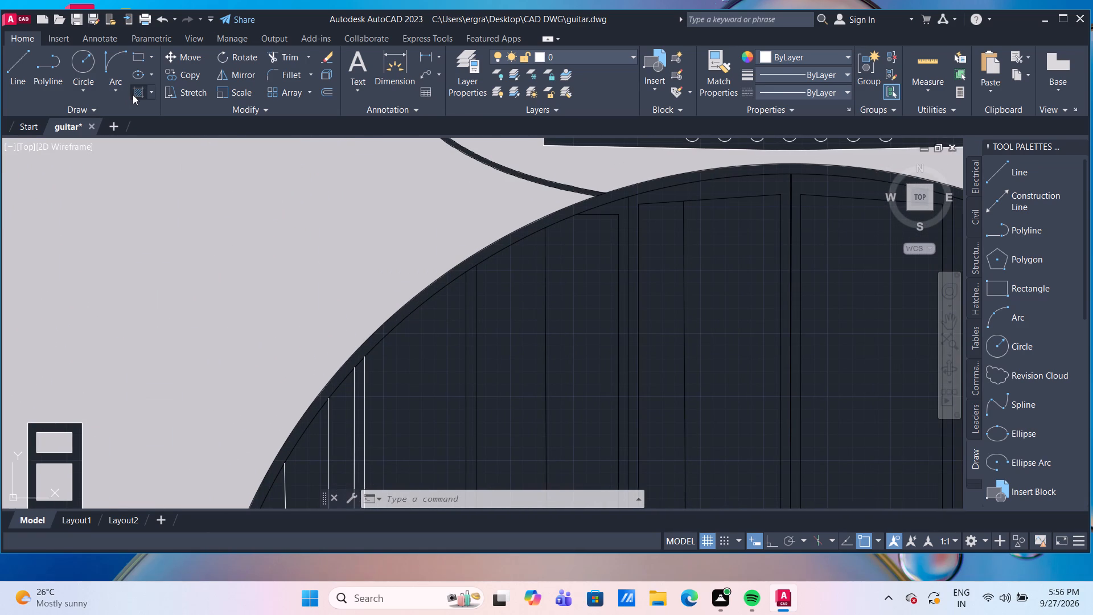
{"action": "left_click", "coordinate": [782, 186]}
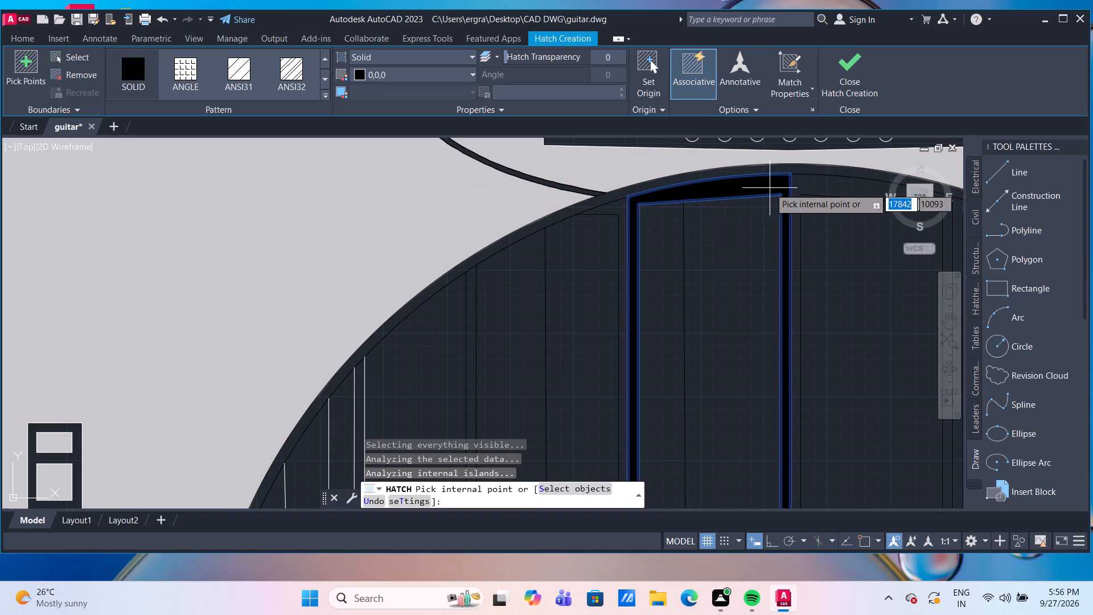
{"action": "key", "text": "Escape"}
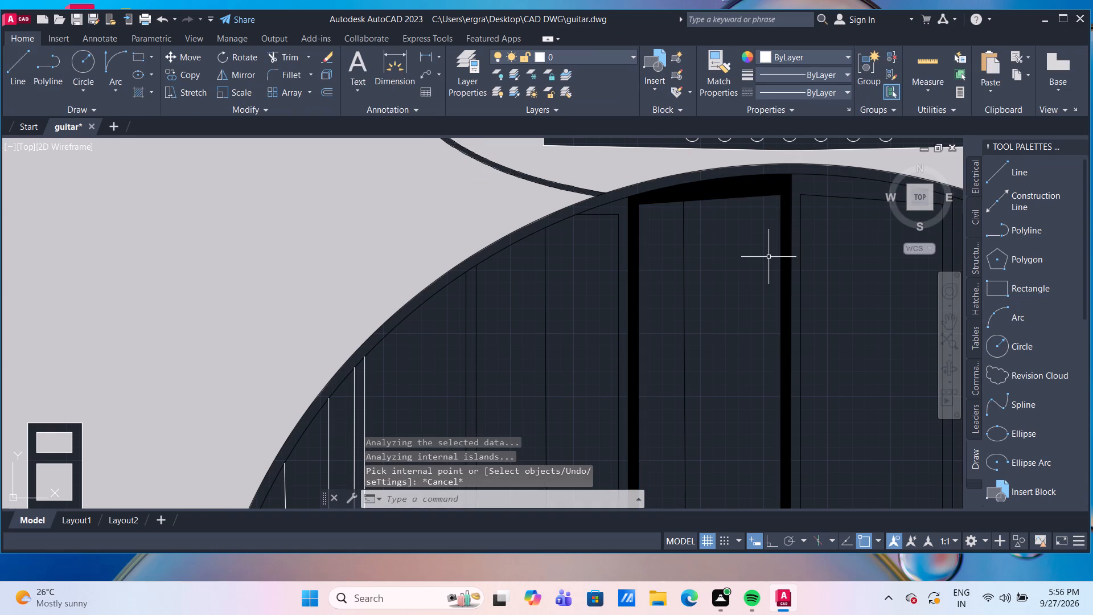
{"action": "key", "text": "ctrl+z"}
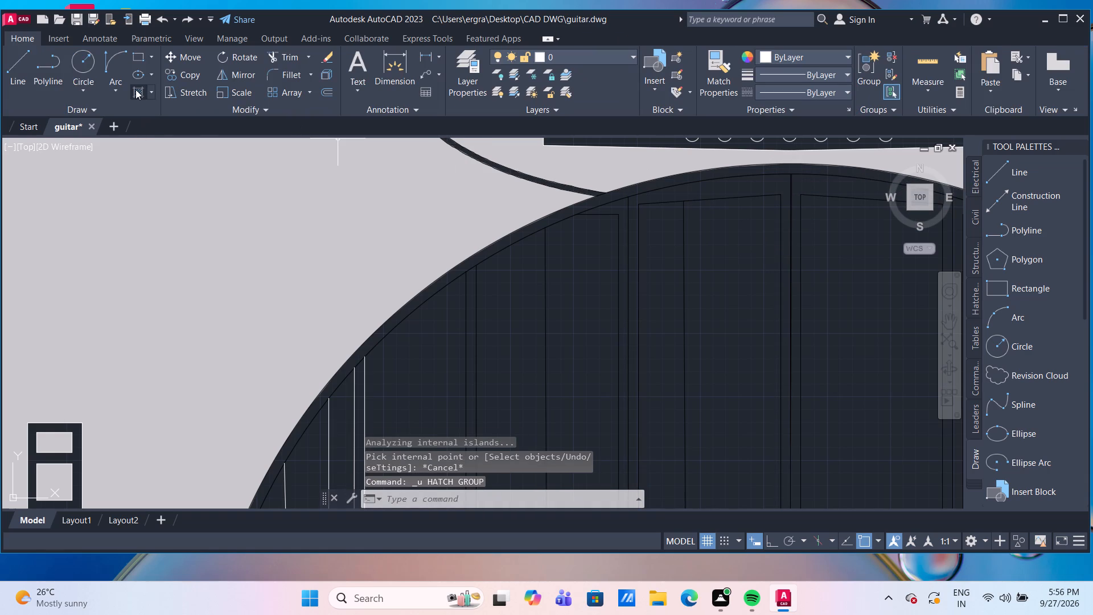
Fill the frames of the two tall panels either side of the arch's centre line with solid 38,38,39 hatch.
{"action": "left_click", "coordinate": [135, 89]}
{"action": "left_click", "coordinate": [426, 73]}
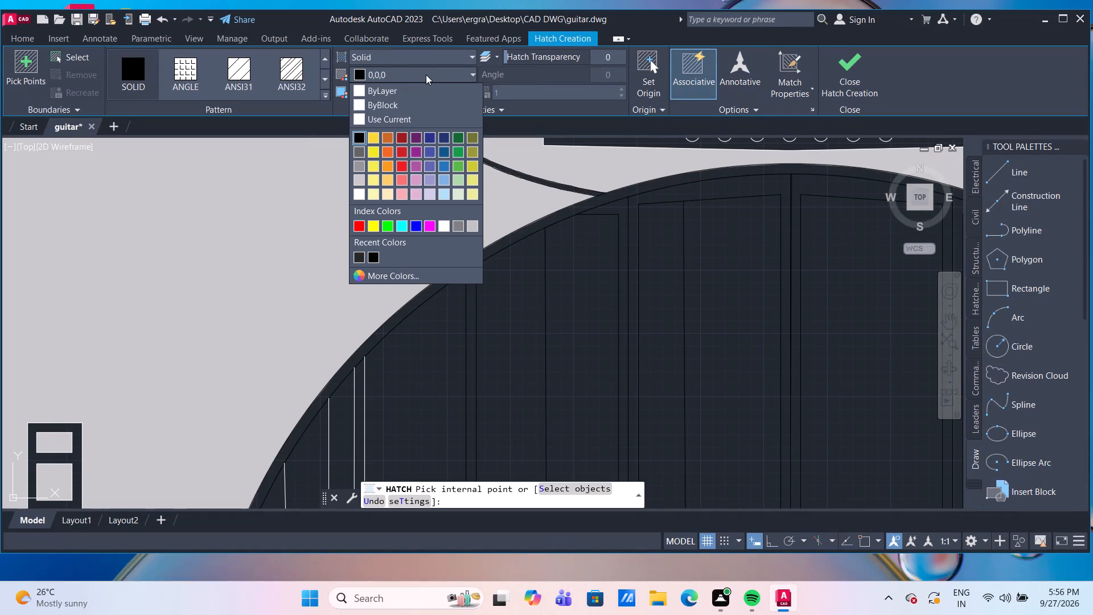
{"action": "left_click", "coordinate": [362, 256]}
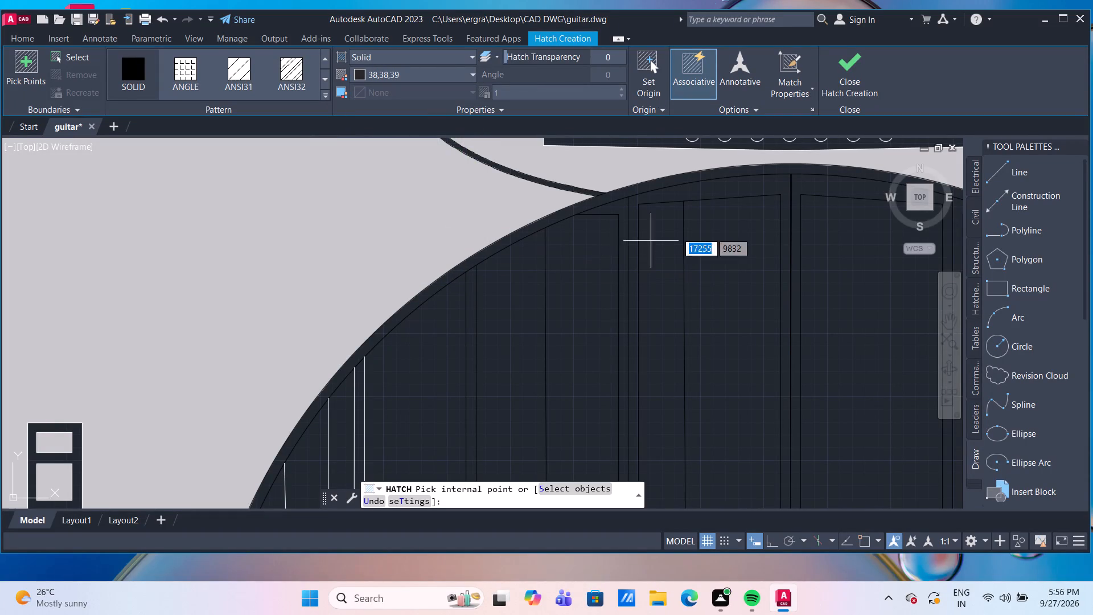
{"action": "left_click", "coordinate": [774, 187]}
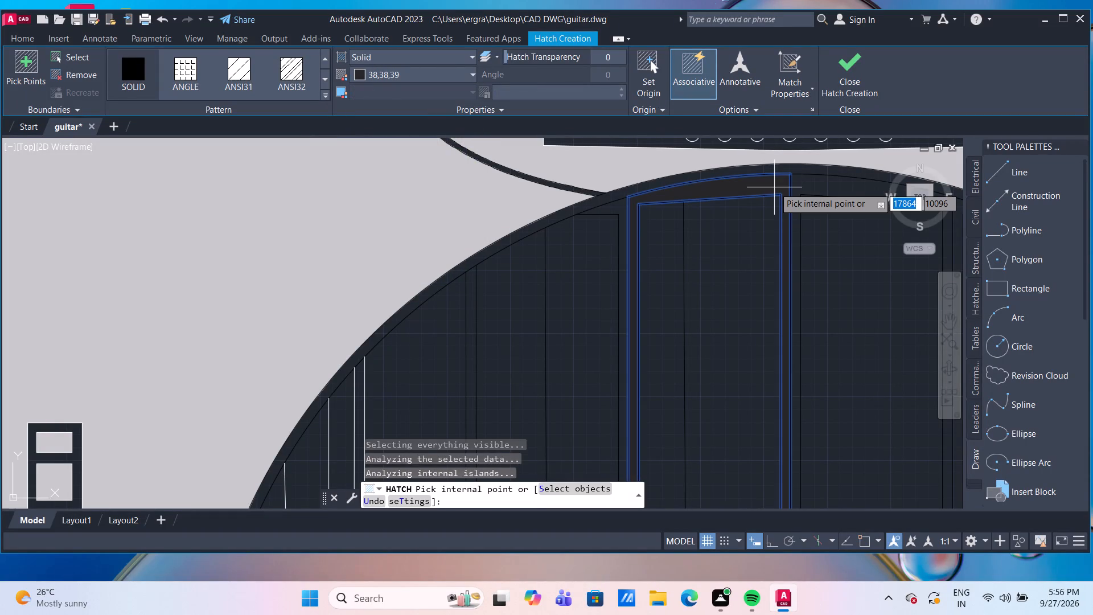
{"action": "left_click", "coordinate": [814, 186]}
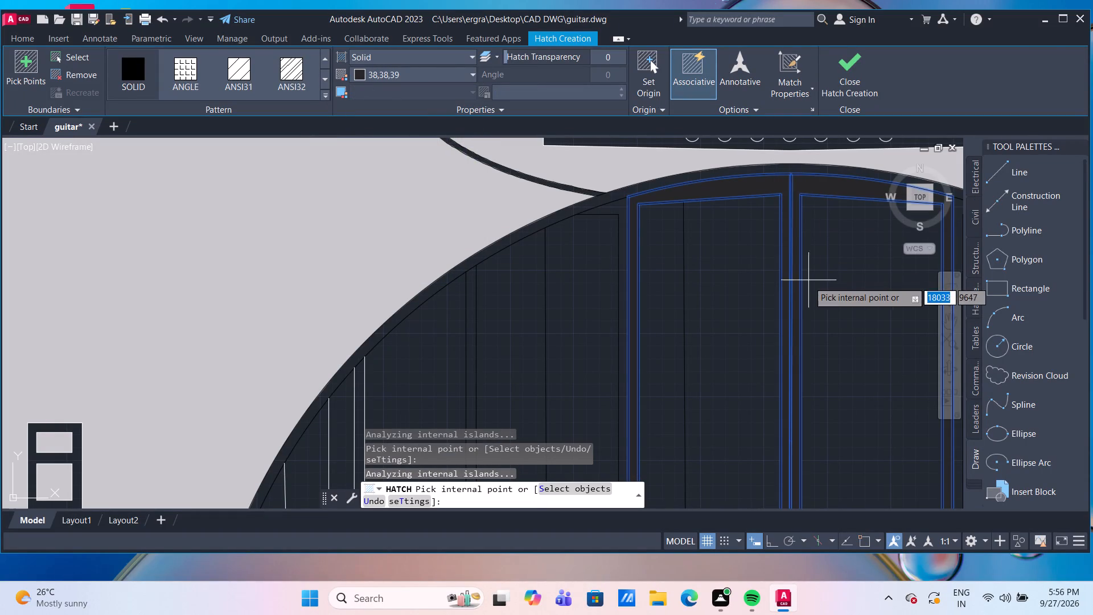
{"action": "key", "text": "Escape"}
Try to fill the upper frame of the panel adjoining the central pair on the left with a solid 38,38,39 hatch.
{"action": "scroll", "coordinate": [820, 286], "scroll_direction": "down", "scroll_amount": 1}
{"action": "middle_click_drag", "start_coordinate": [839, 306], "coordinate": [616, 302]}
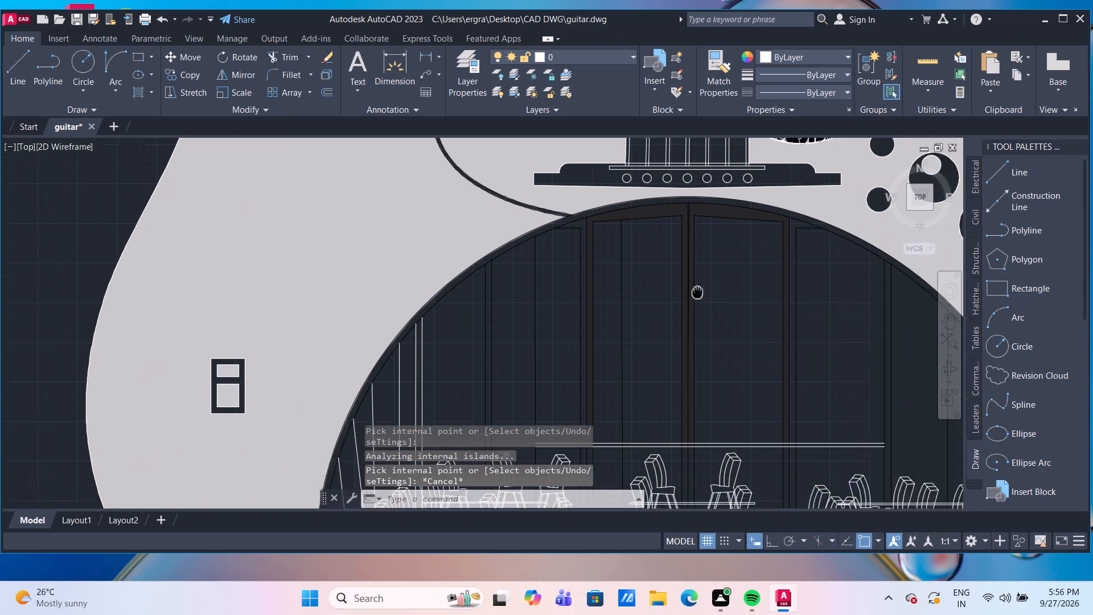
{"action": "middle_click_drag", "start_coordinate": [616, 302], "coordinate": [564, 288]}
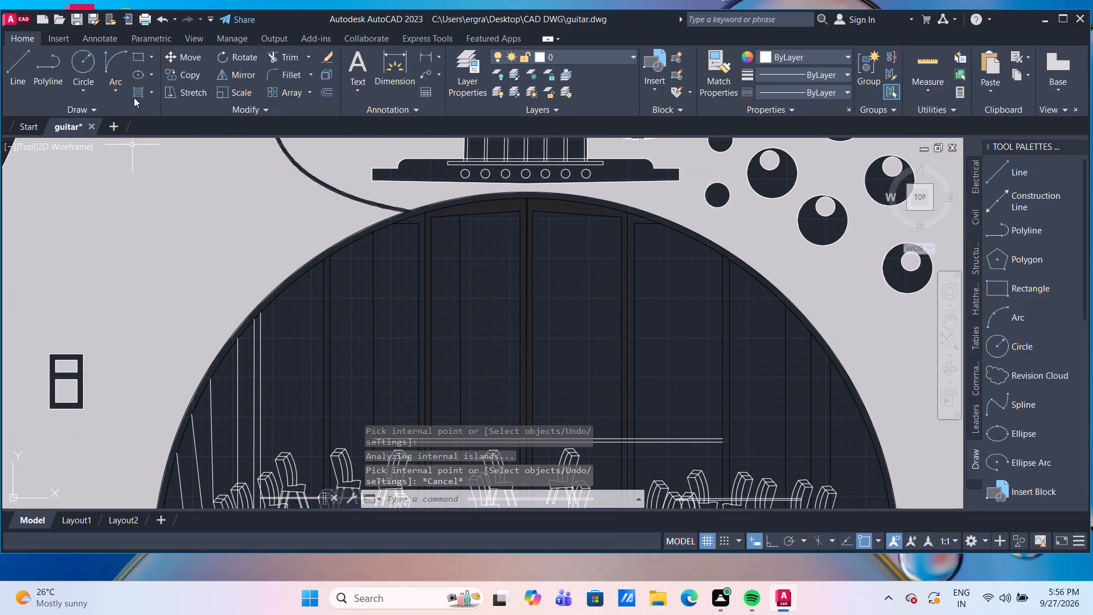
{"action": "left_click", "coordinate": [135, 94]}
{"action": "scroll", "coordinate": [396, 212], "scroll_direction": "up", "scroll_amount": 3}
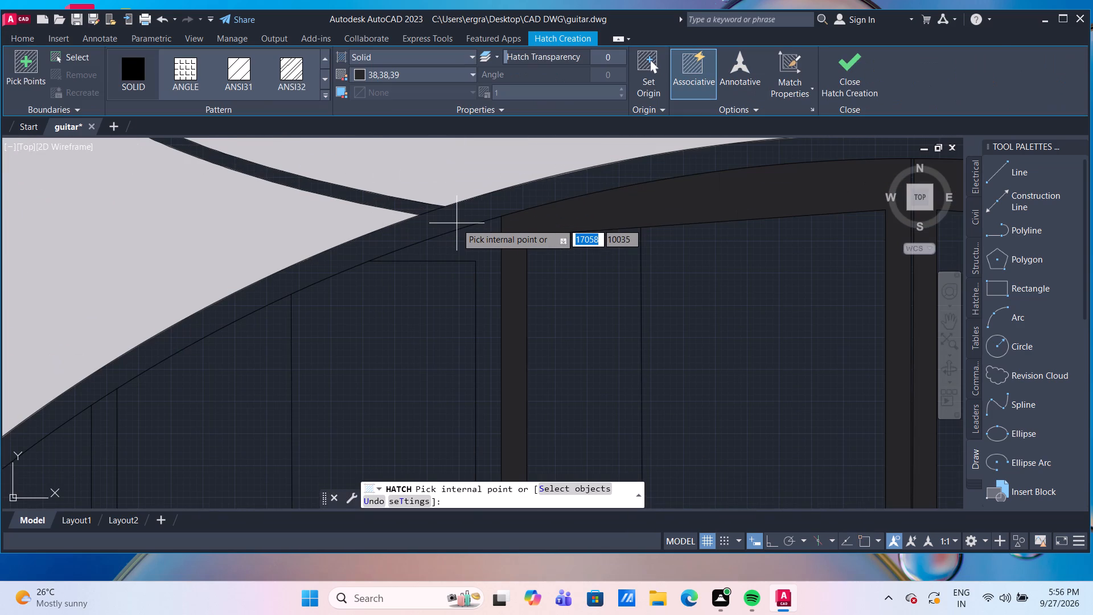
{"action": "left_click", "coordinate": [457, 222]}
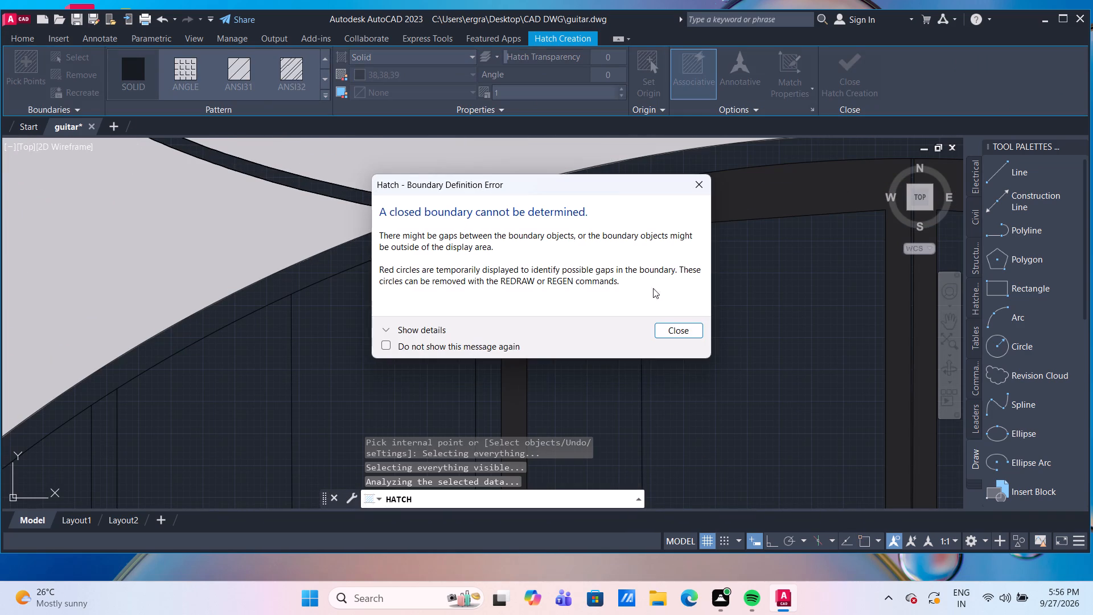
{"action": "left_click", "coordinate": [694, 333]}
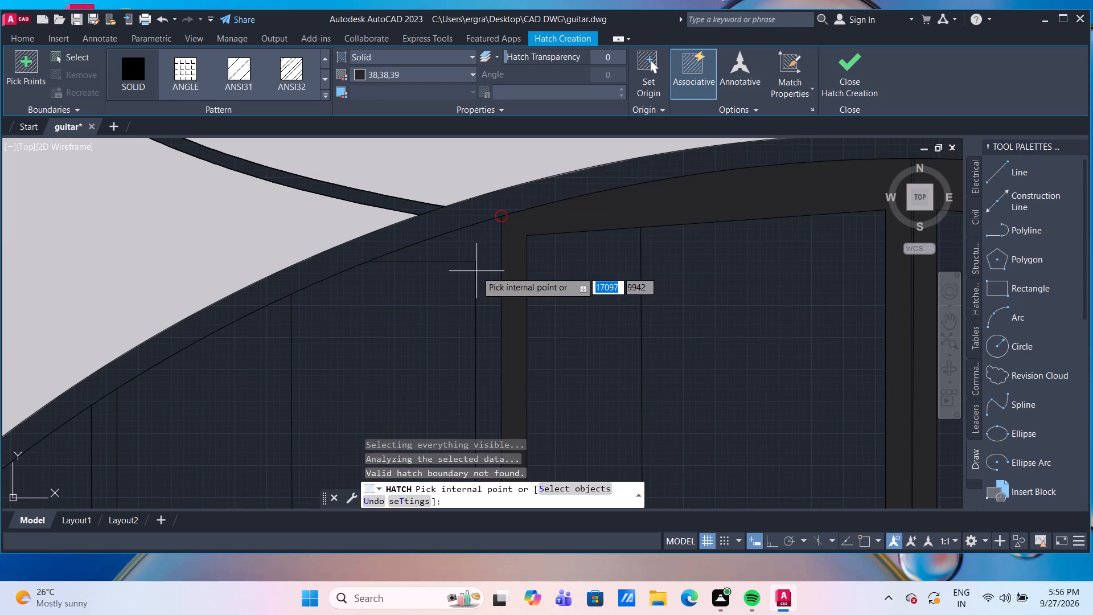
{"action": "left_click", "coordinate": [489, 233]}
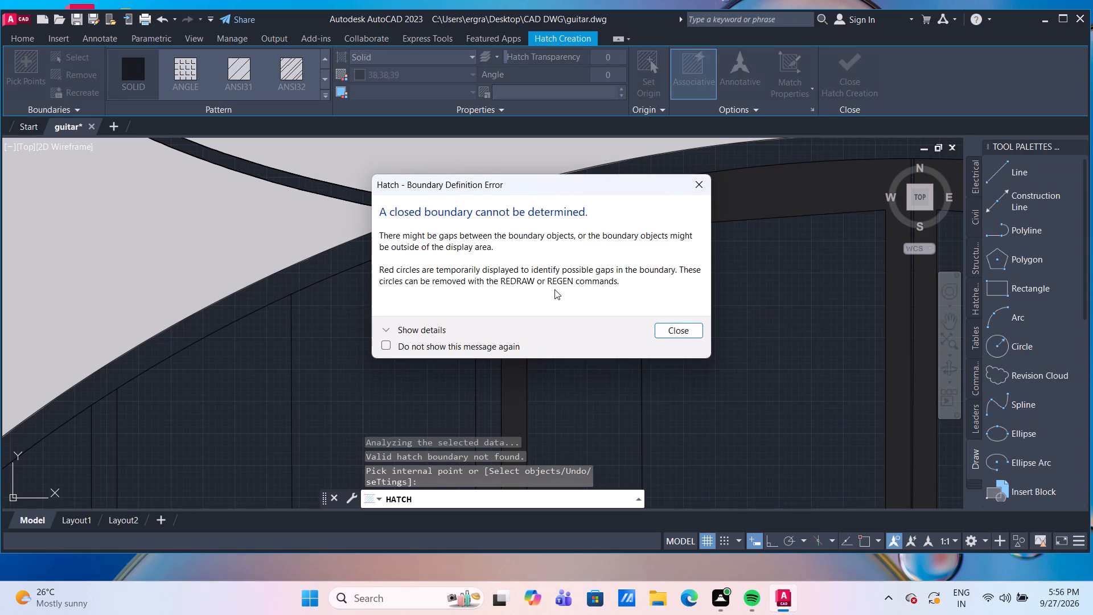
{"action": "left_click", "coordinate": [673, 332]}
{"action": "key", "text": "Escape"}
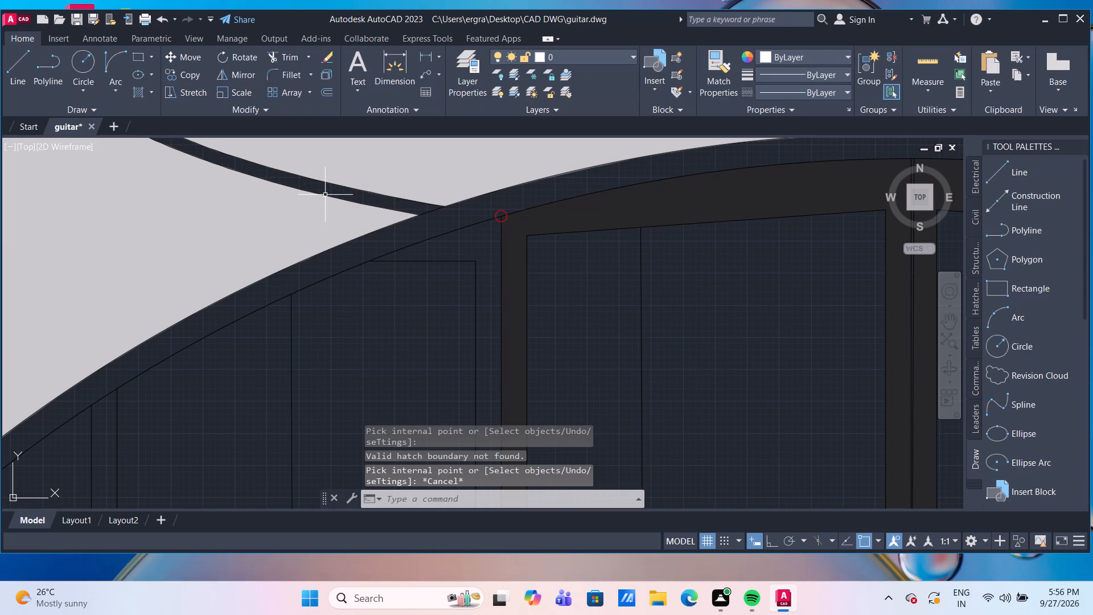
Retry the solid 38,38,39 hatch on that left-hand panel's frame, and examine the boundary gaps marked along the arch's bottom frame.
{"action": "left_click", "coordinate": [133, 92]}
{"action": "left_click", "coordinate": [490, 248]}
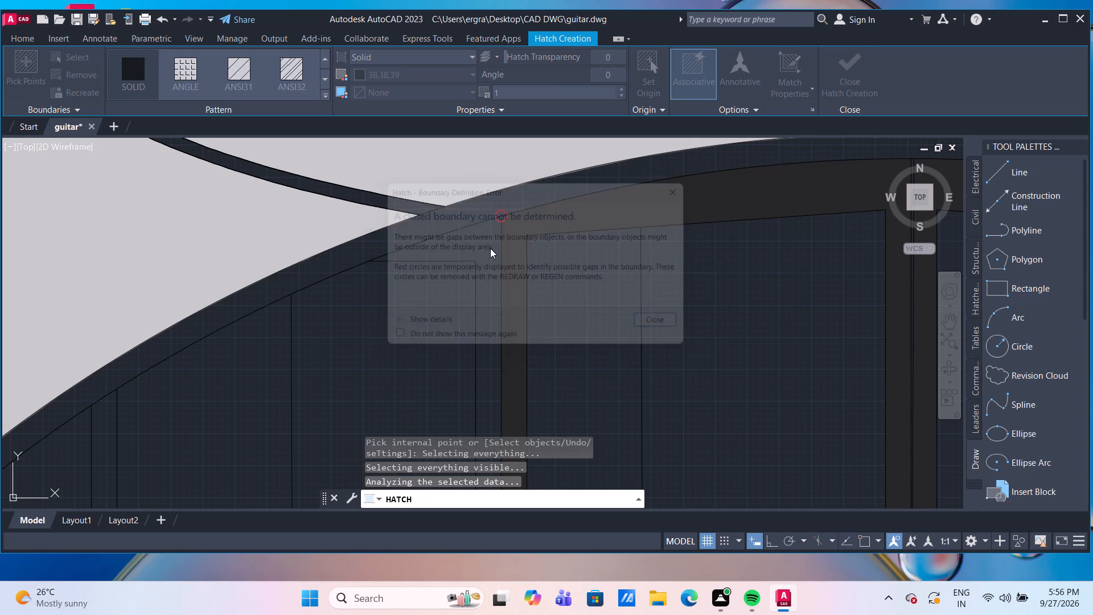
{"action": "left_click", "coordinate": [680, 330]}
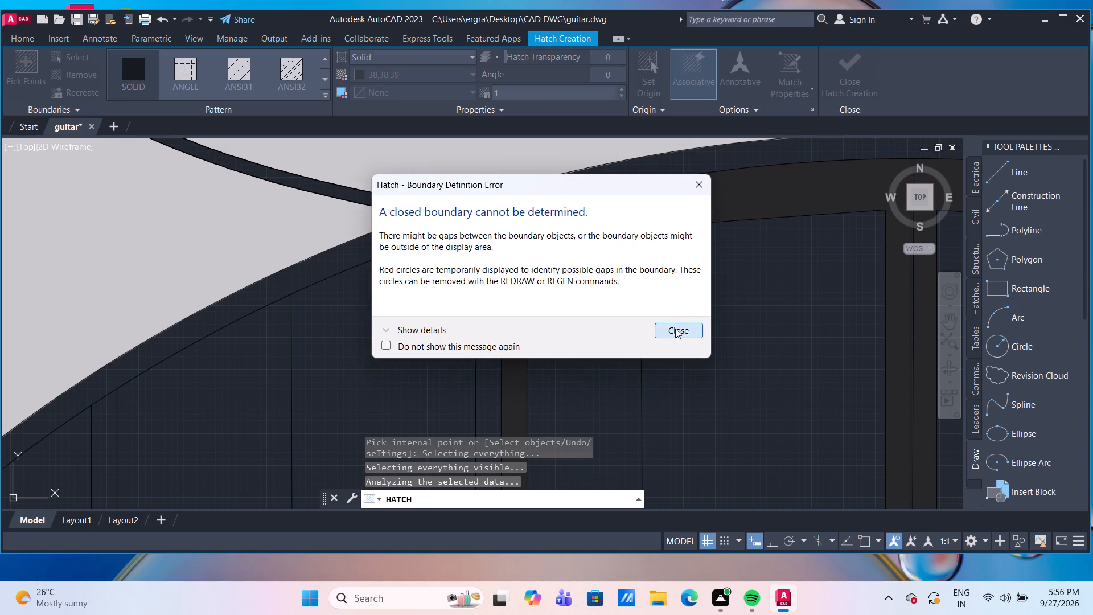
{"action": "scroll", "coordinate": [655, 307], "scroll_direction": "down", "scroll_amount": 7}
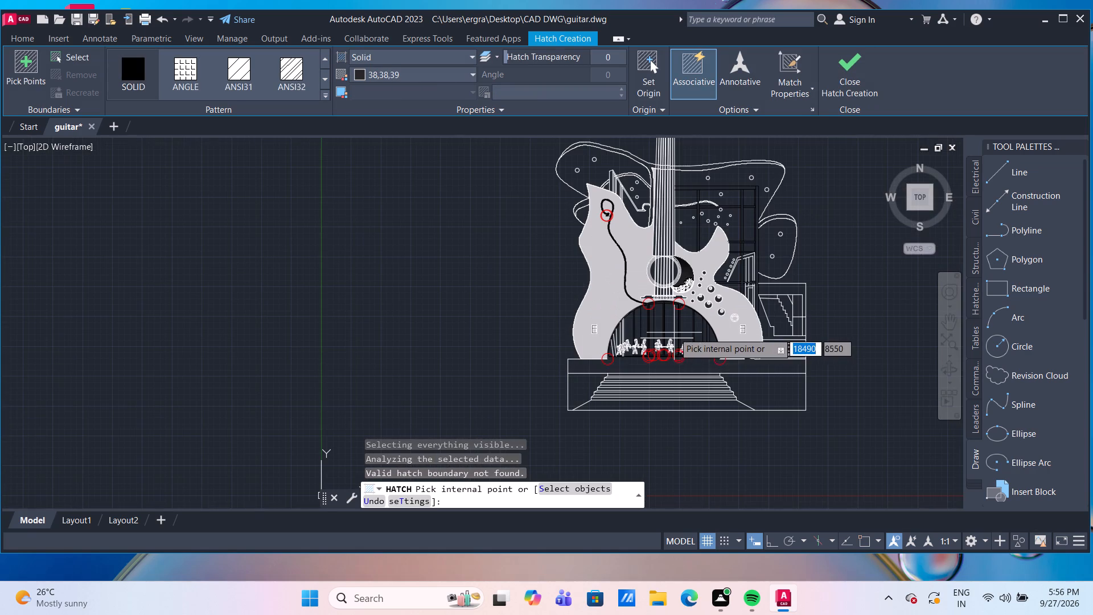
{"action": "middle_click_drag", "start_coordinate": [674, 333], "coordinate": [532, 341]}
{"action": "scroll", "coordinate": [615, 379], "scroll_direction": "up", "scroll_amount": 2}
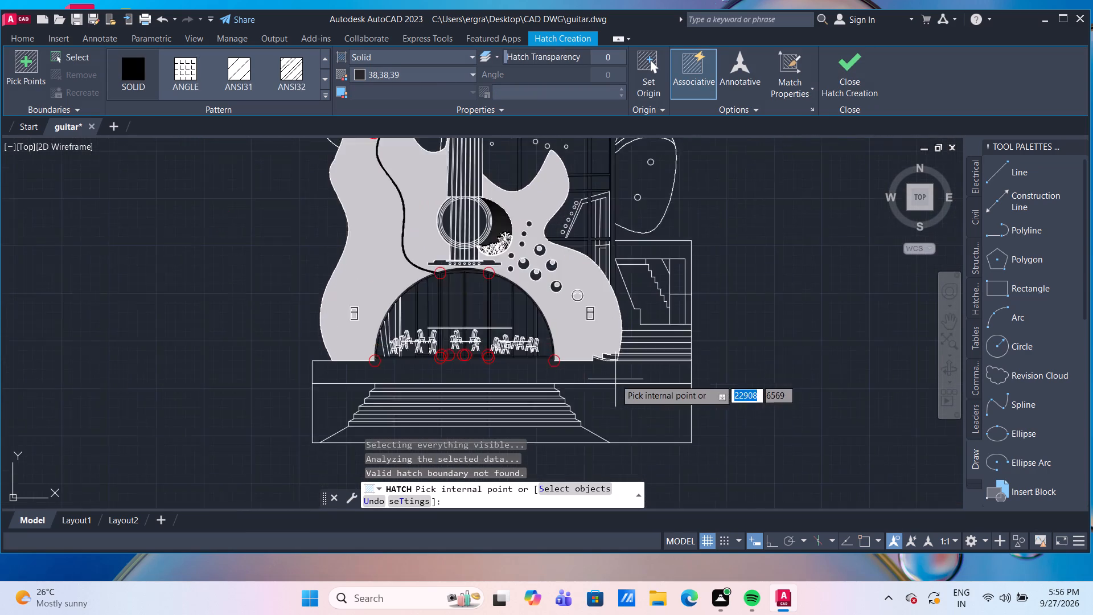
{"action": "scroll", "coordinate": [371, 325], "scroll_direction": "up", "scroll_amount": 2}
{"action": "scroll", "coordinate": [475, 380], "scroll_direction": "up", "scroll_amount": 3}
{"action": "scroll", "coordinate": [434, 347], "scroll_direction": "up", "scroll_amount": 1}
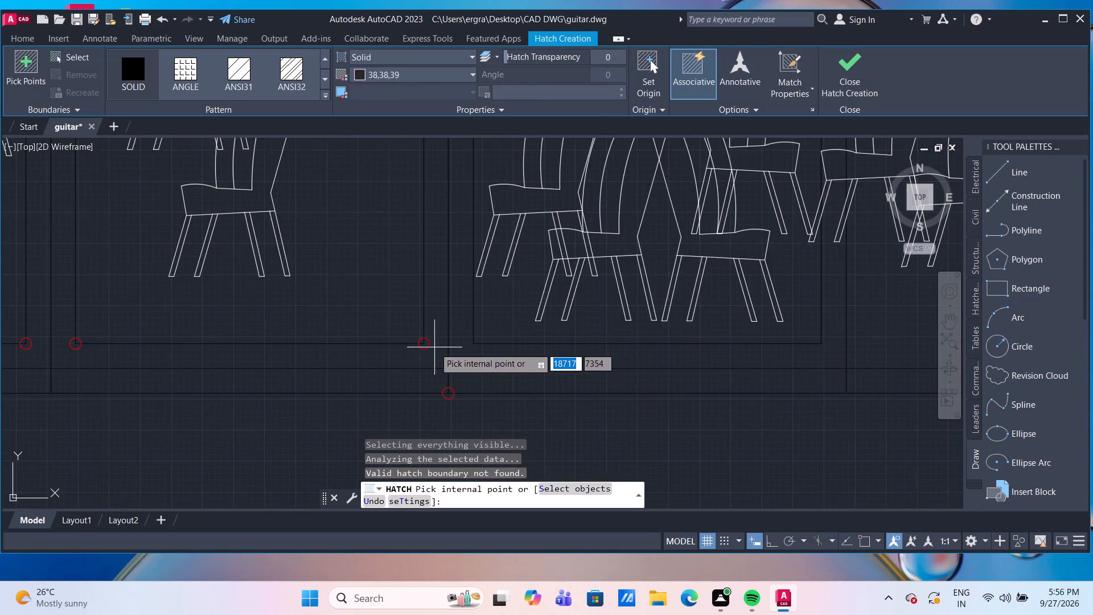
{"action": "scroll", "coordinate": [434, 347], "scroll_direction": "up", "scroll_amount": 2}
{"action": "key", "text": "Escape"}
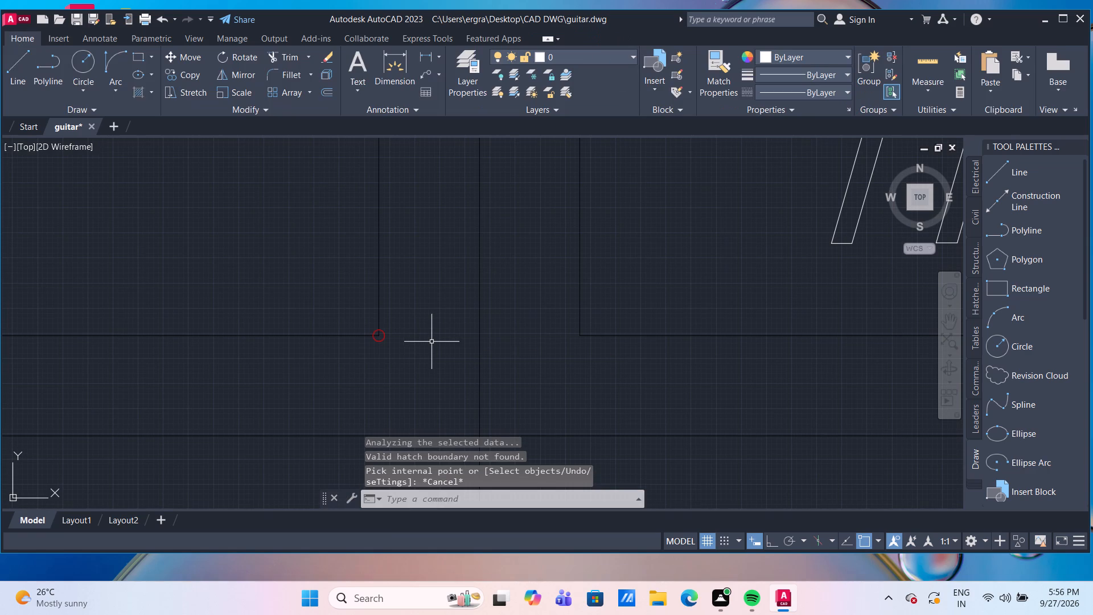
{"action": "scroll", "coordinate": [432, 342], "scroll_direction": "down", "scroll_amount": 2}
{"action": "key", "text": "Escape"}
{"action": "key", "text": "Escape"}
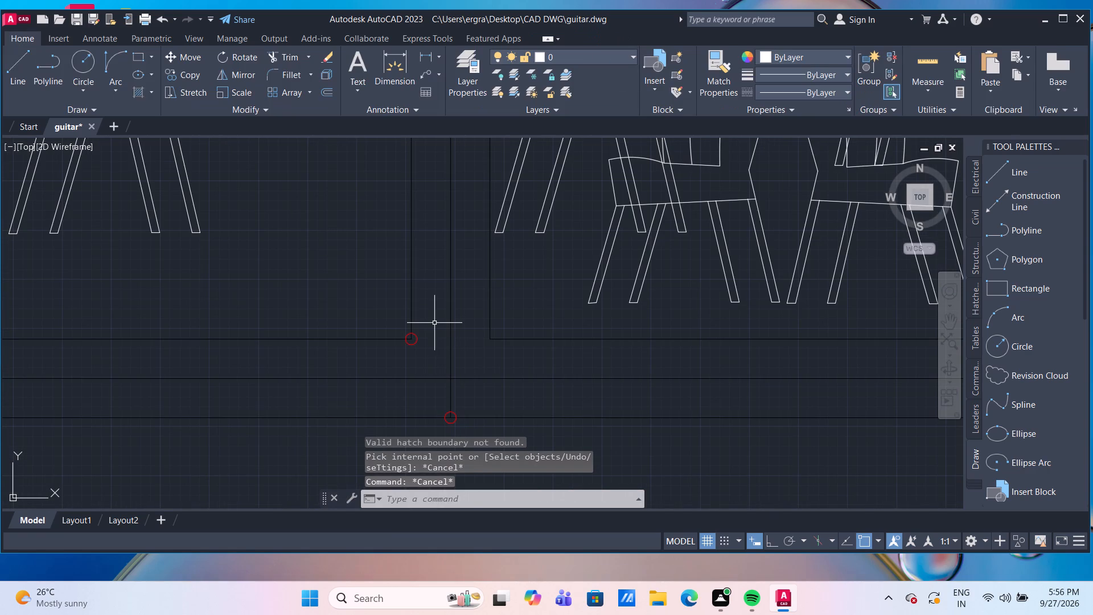
Extend the panel outline ends at the bottom corners beside the centre line and at the right-hand central panel to the next frame line.
{"action": "type", "text": "tr"}
{"action": "key", "text": "Return"}
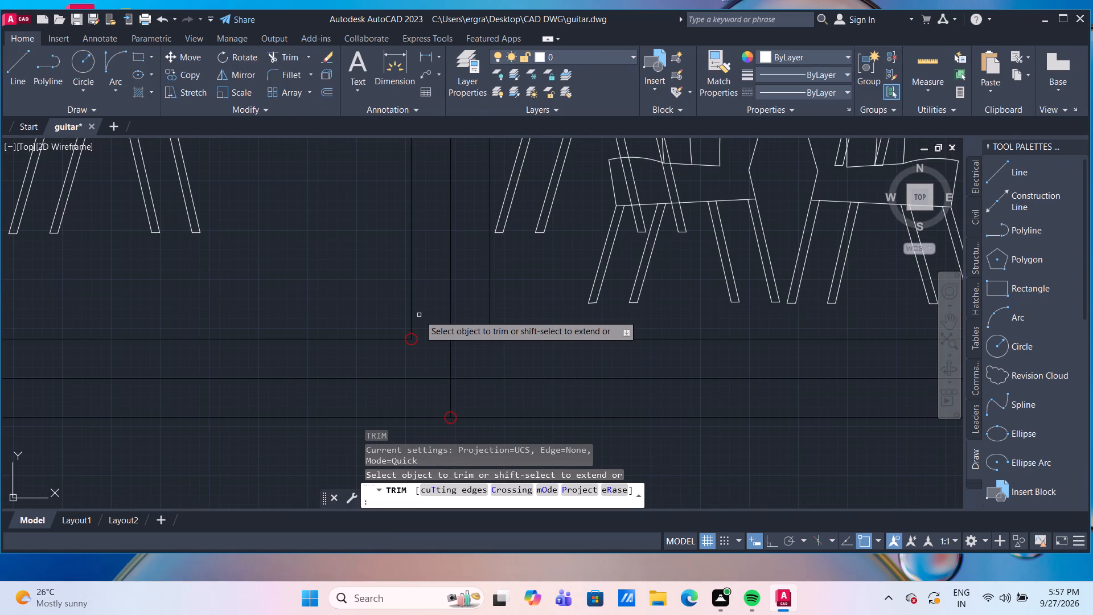
{"action": "left_click", "coordinate": [424, 319], "text": "shift"}
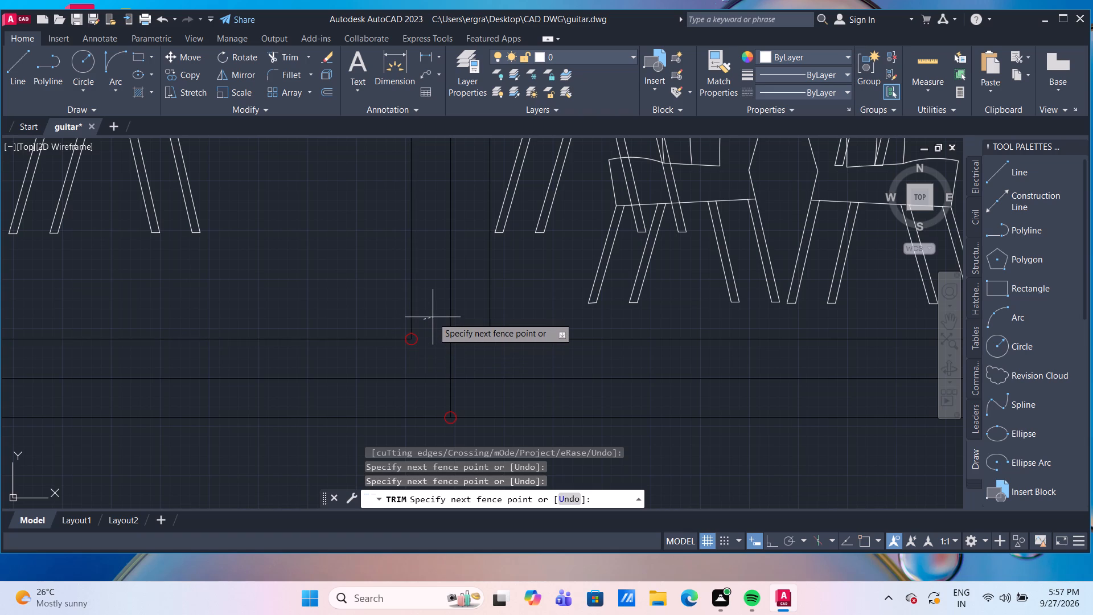
{"action": "left_click", "coordinate": [377, 348], "text": "shift"}
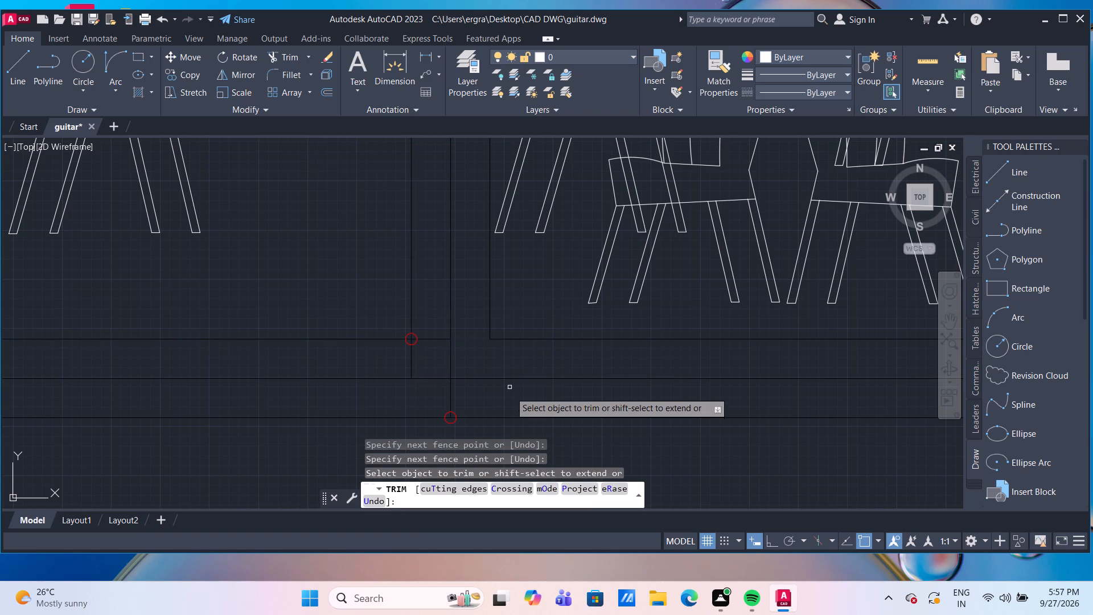
{"action": "middle_click_drag", "start_coordinate": [512, 395], "coordinate": [537, 346]}
{"action": "scroll", "coordinate": [537, 346], "scroll_direction": "down", "scroll_amount": 2}
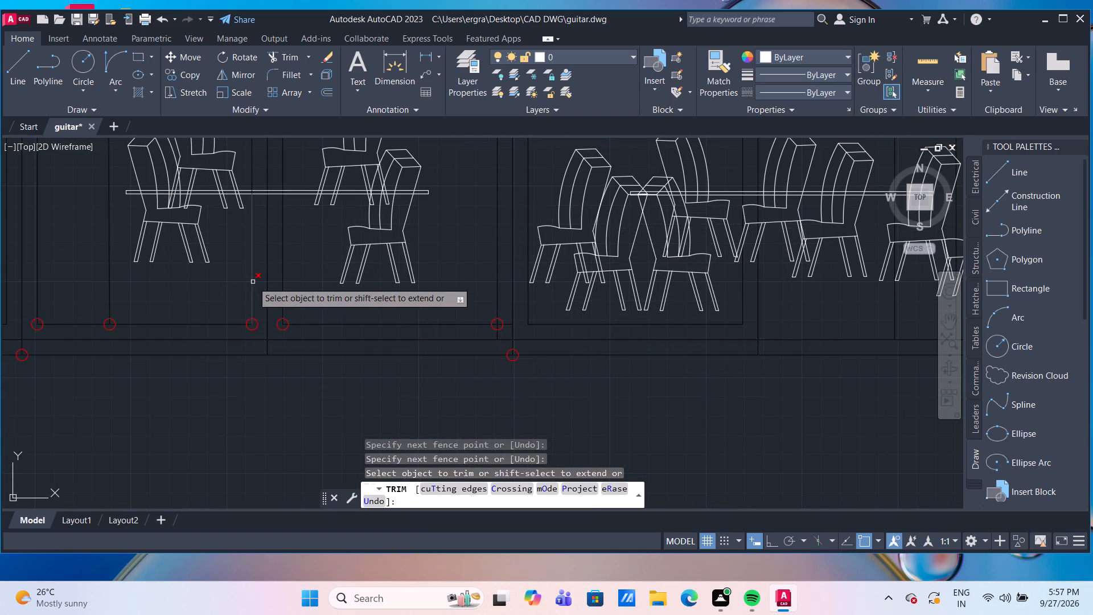
{"action": "scroll", "coordinate": [261, 294], "scroll_direction": "up", "scroll_amount": 2}
{"action": "left_click", "coordinate": [286, 310], "text": "shift"}
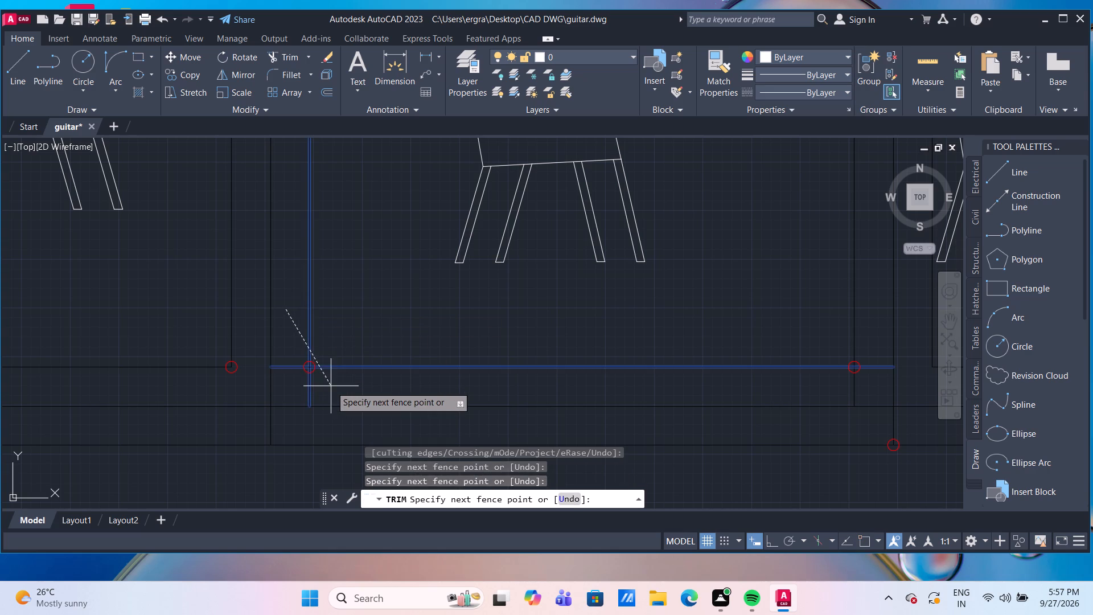
{"action": "left_click", "coordinate": [331, 386], "text": "shift"}
{"action": "left_click", "coordinate": [254, 329], "text": "shift"}
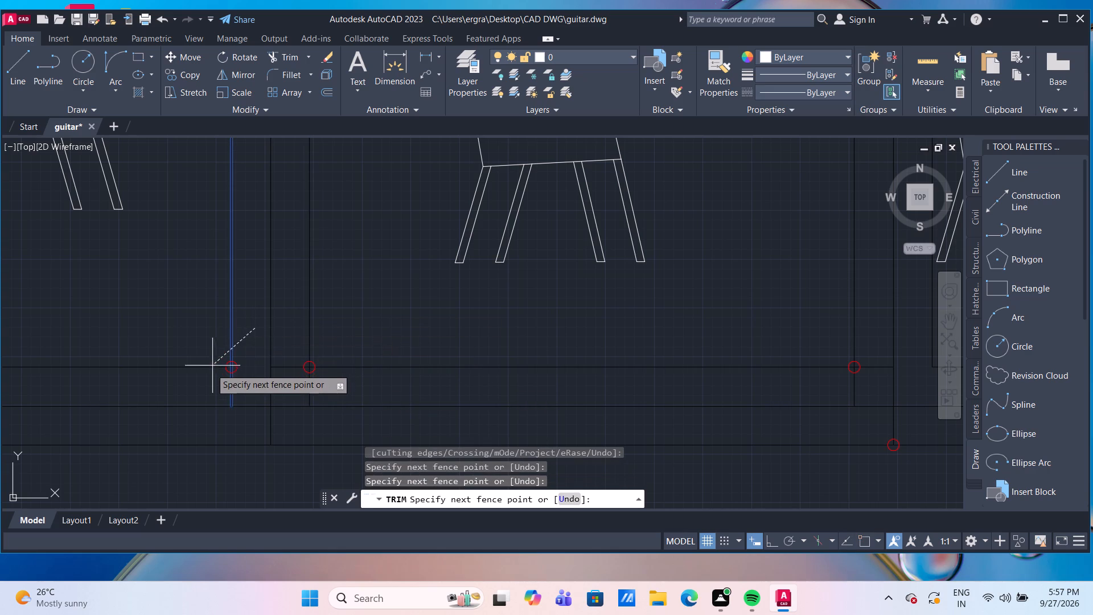
{"action": "left_click", "coordinate": [203, 382], "text": "shift"}
Extend the left central panel's inner vertical line and its outer bottom-corner lines to the adjacent frame lines.
{"action": "scroll", "coordinate": [221, 376], "scroll_direction": "down", "scroll_amount": 2}
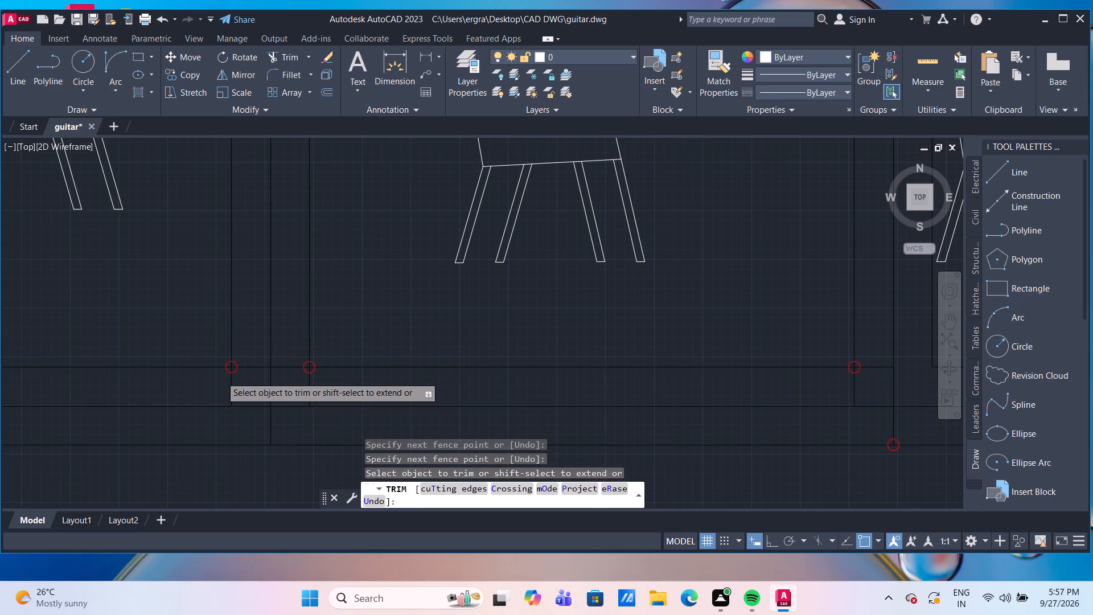
{"action": "scroll", "coordinate": [221, 376], "scroll_direction": "down", "scroll_amount": 1}
{"action": "scroll", "coordinate": [120, 362], "scroll_direction": "up", "scroll_amount": 3}
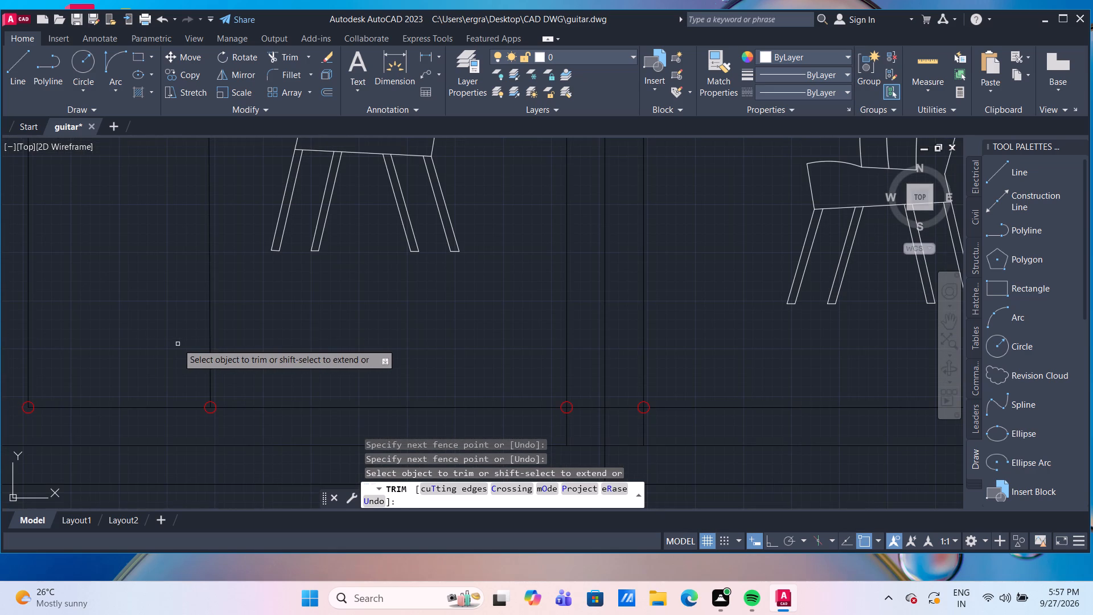
{"action": "left_click", "coordinate": [178, 343]}
{"action": "left_click", "coordinate": [266, 438], "text": "shift"}
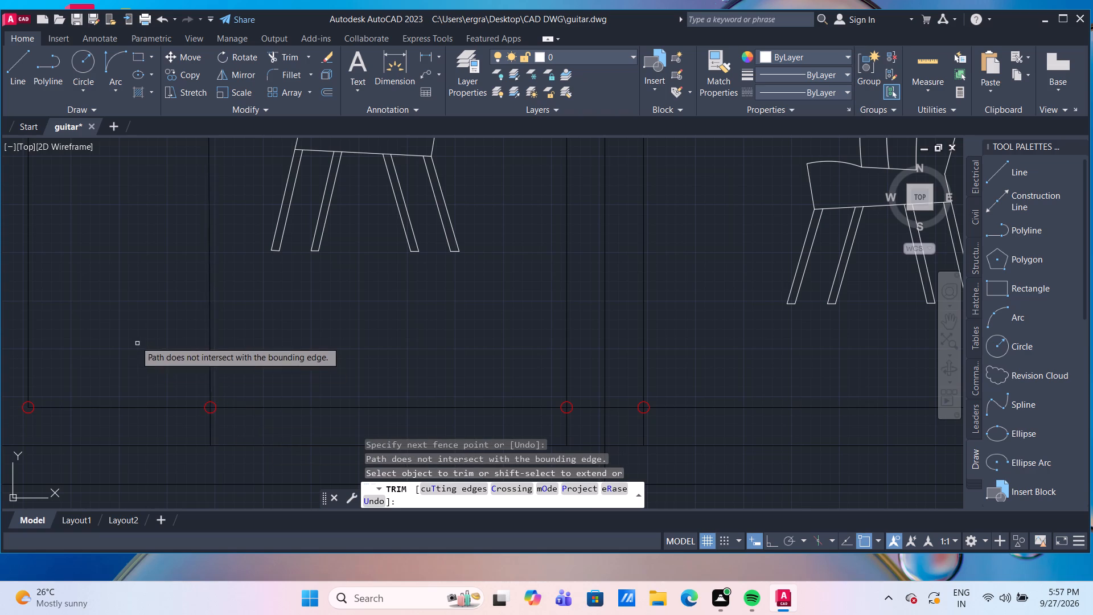
{"action": "scroll", "coordinate": [135, 341], "scroll_direction": "down", "scroll_amount": 3}
{"action": "middle_click_drag", "start_coordinate": [135, 341], "coordinate": [292, 330]}
{"action": "scroll", "coordinate": [265, 332], "scroll_direction": "up", "scroll_amount": 3}
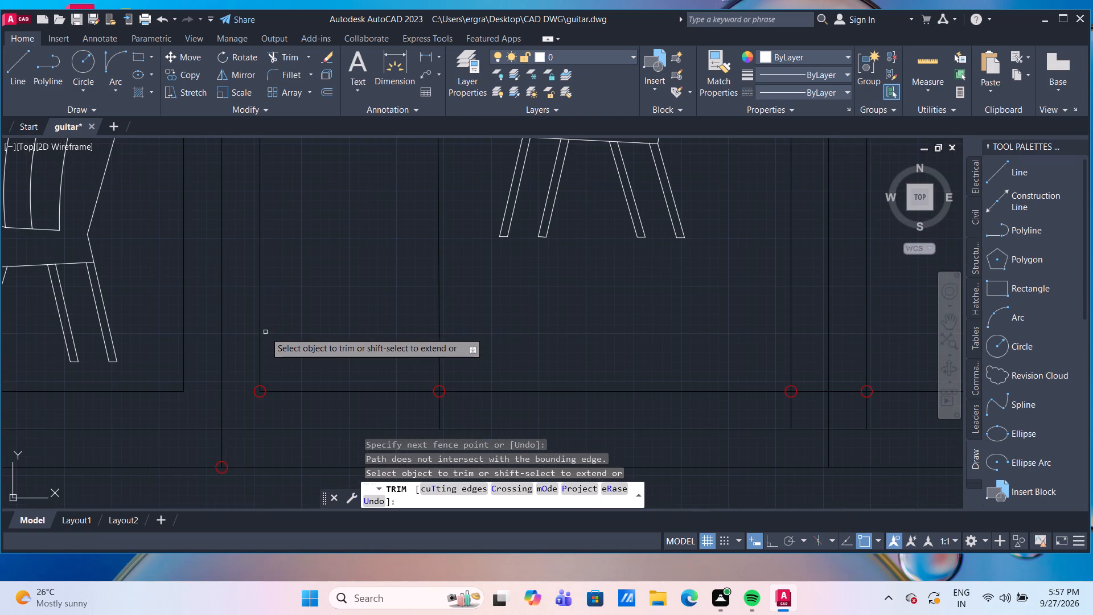
{"action": "left_click", "coordinate": [247, 320], "text": "shift"}
{"action": "left_click", "coordinate": [297, 412], "text": "shift"}
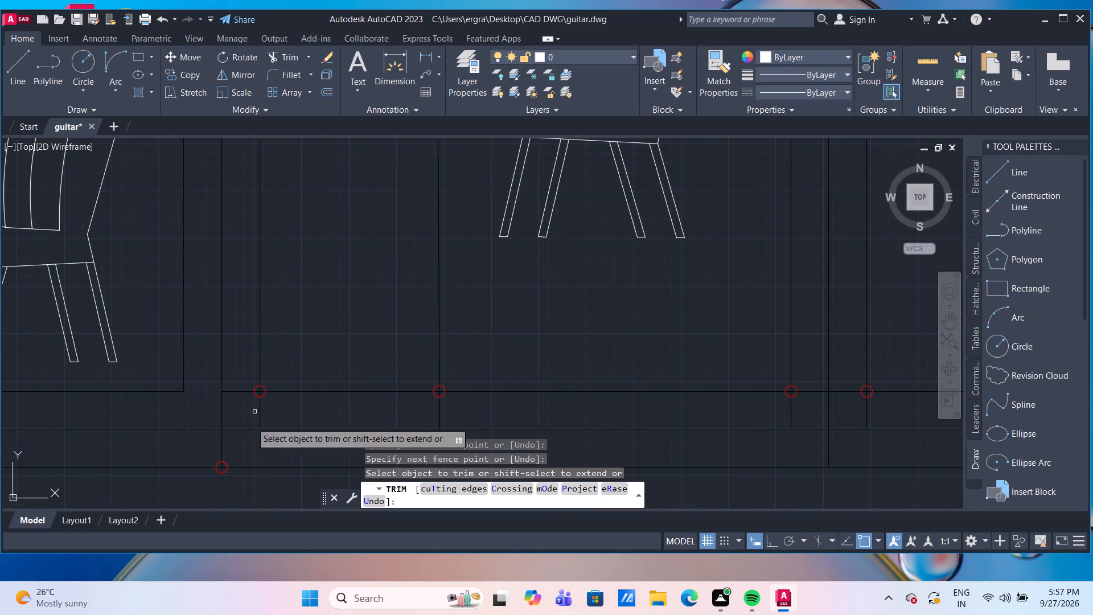
Trim the left central panel's outer boundary line between the middle and lowest lines of the arch's bottom frame.
{"action": "scroll", "coordinate": [252, 425], "scroll_direction": "down", "scroll_amount": 2}
{"action": "middle_click_drag", "start_coordinate": [252, 425], "coordinate": [266, 386]}
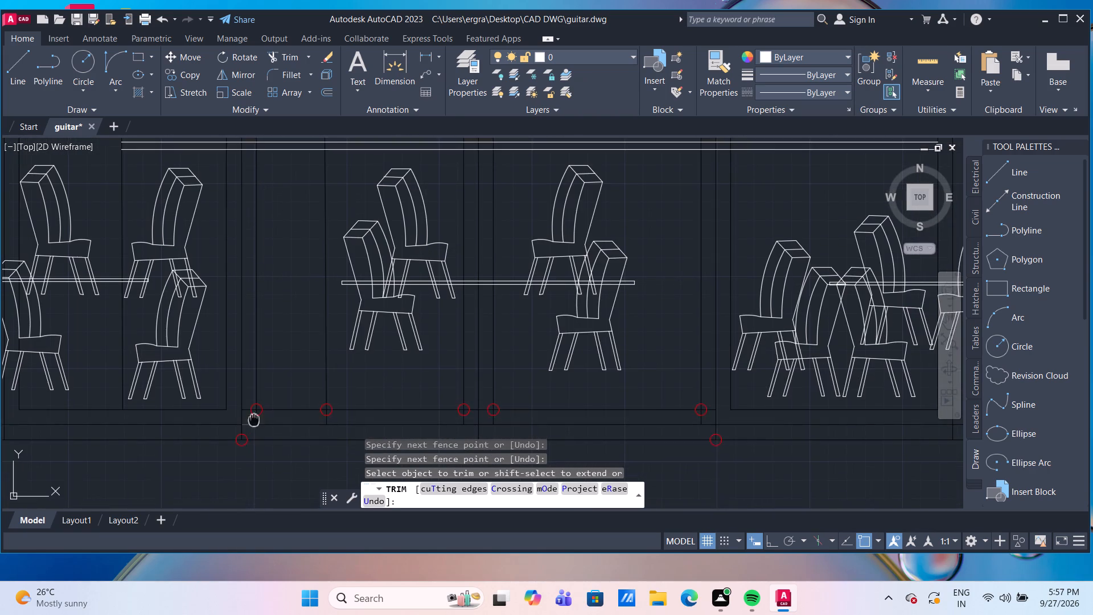
{"action": "middle_click_drag", "start_coordinate": [266, 386], "coordinate": [271, 377]}
{"action": "scroll", "coordinate": [258, 386], "scroll_direction": "up", "scroll_amount": 3}
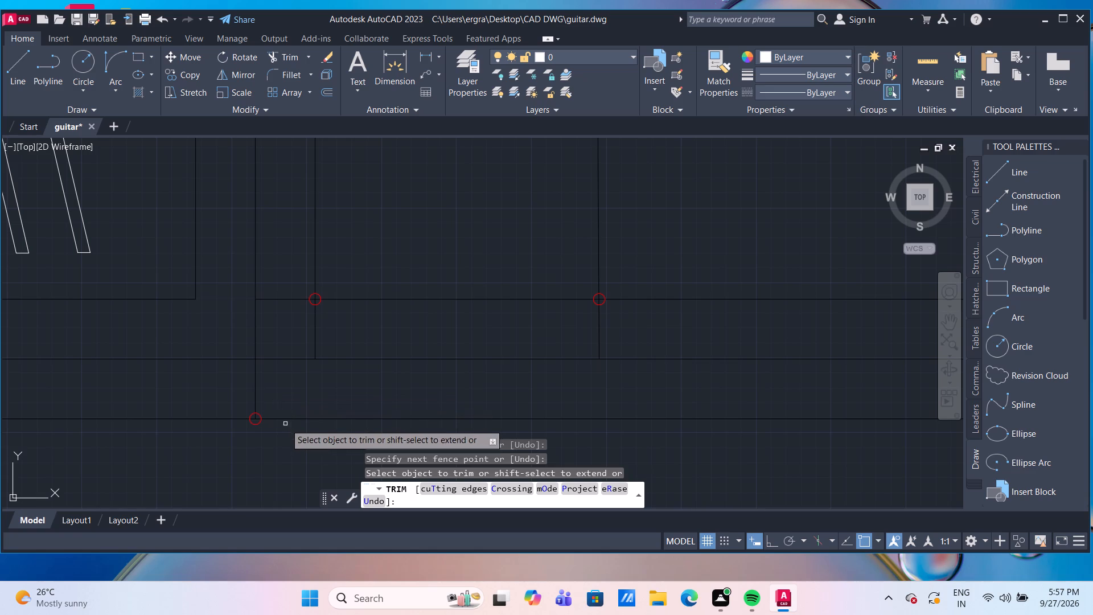
{"action": "left_click", "coordinate": [257, 391], "text": "shift"}
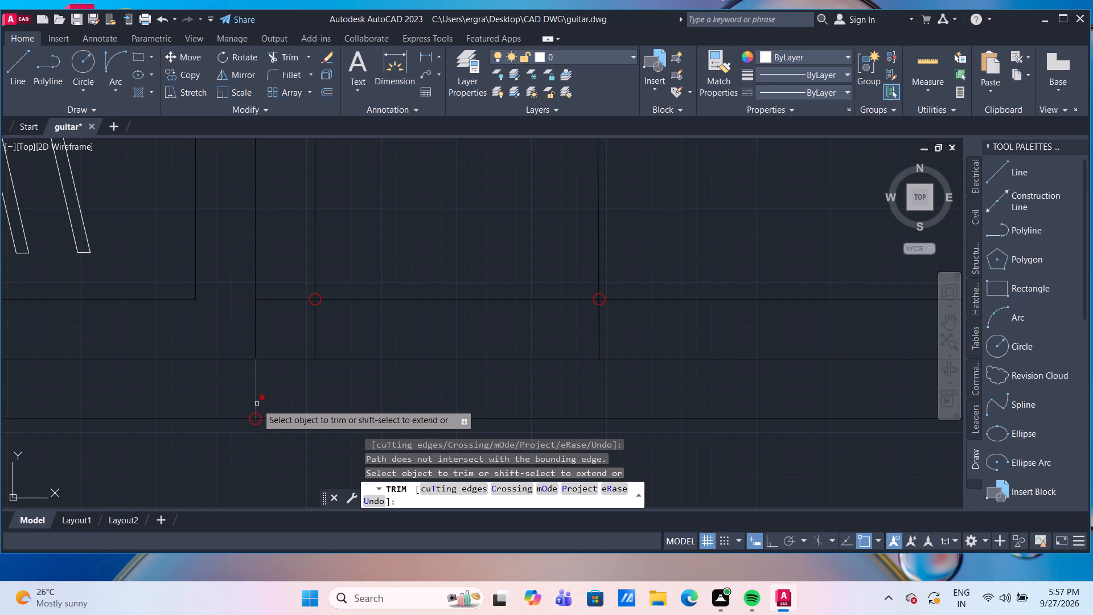
{"action": "left_click", "coordinate": [256, 404]}
{"action": "scroll", "coordinate": [285, 393], "scroll_direction": "down", "scroll_amount": 3}
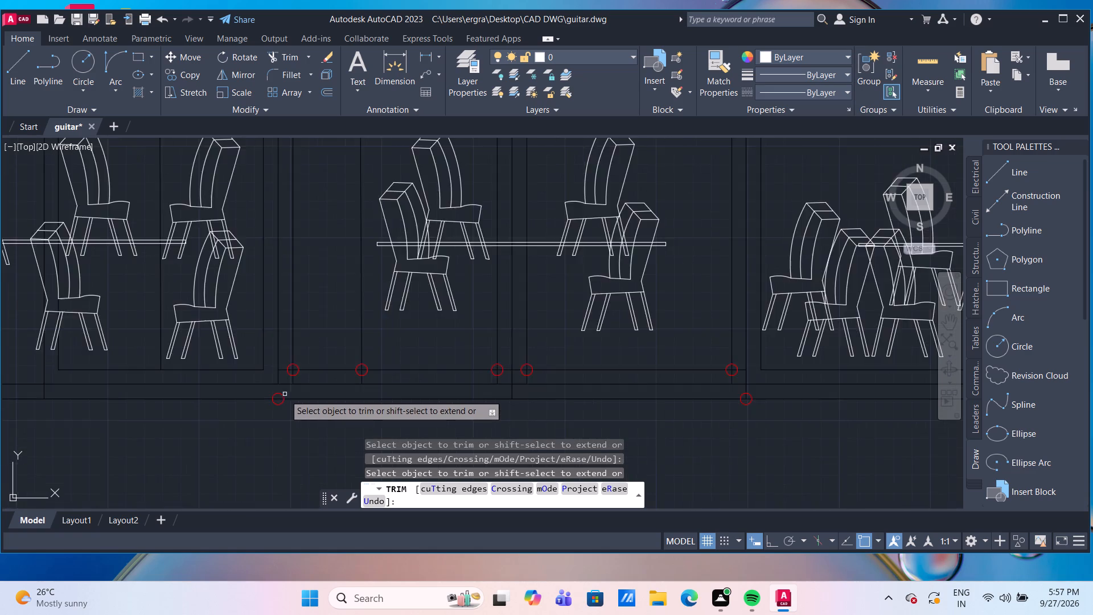
{"action": "scroll", "coordinate": [285, 397], "scroll_direction": "up", "scroll_amount": 2, "text": "shift"}
{"action": "left_click", "coordinate": [289, 401], "text": "shift"}
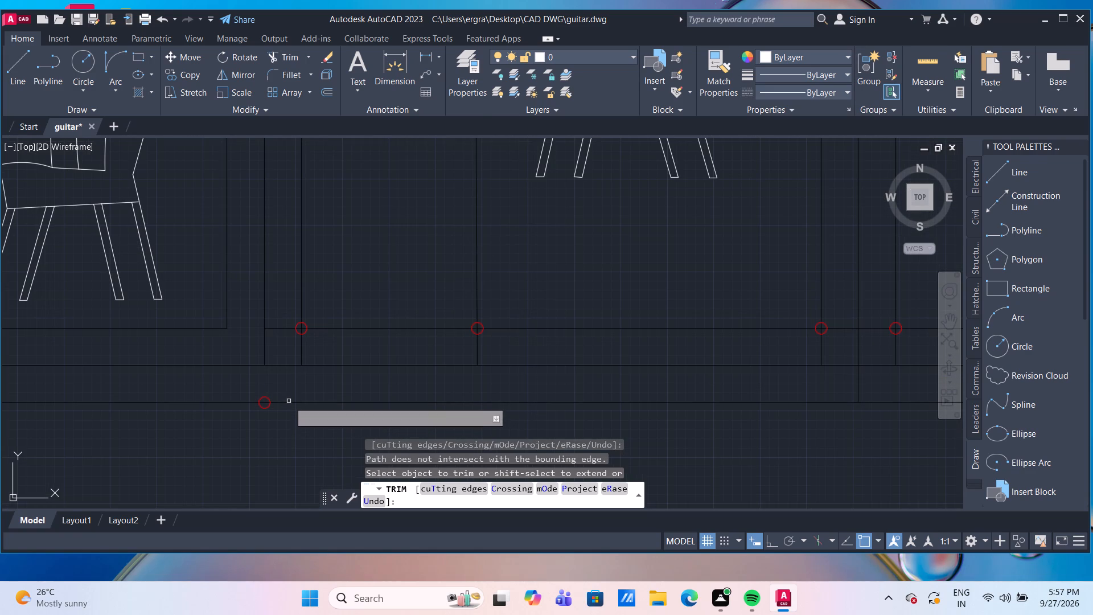
{"action": "left_click", "coordinate": [250, 403], "text": "shift"}
{"action": "scroll", "coordinate": [253, 366], "scroll_direction": "down", "scroll_amount": 2}
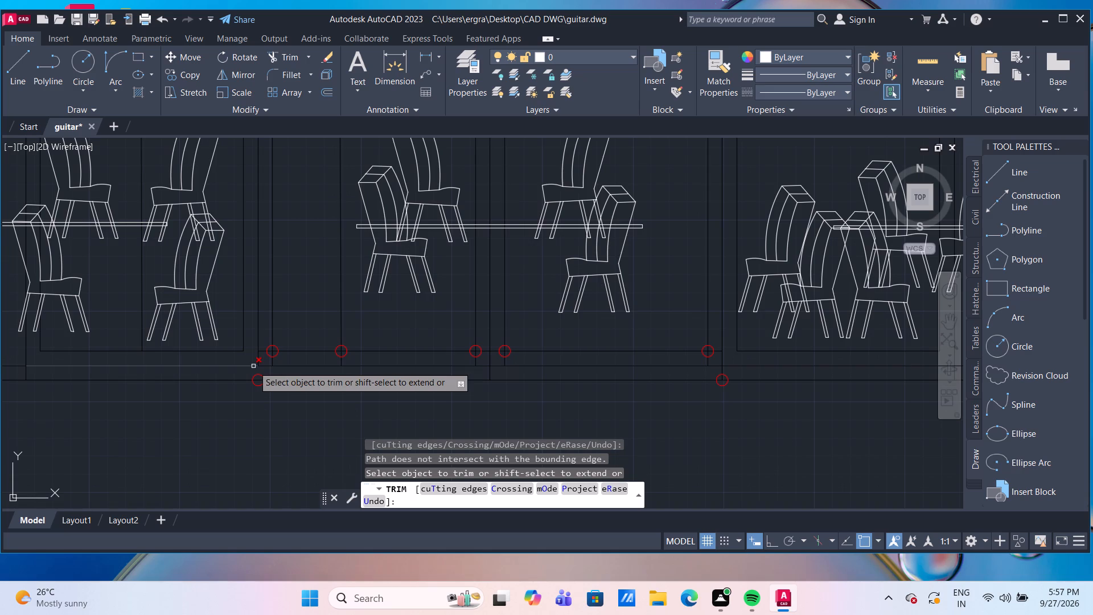
{"action": "scroll", "coordinate": [276, 375], "scroll_direction": "down", "scroll_amount": 2}
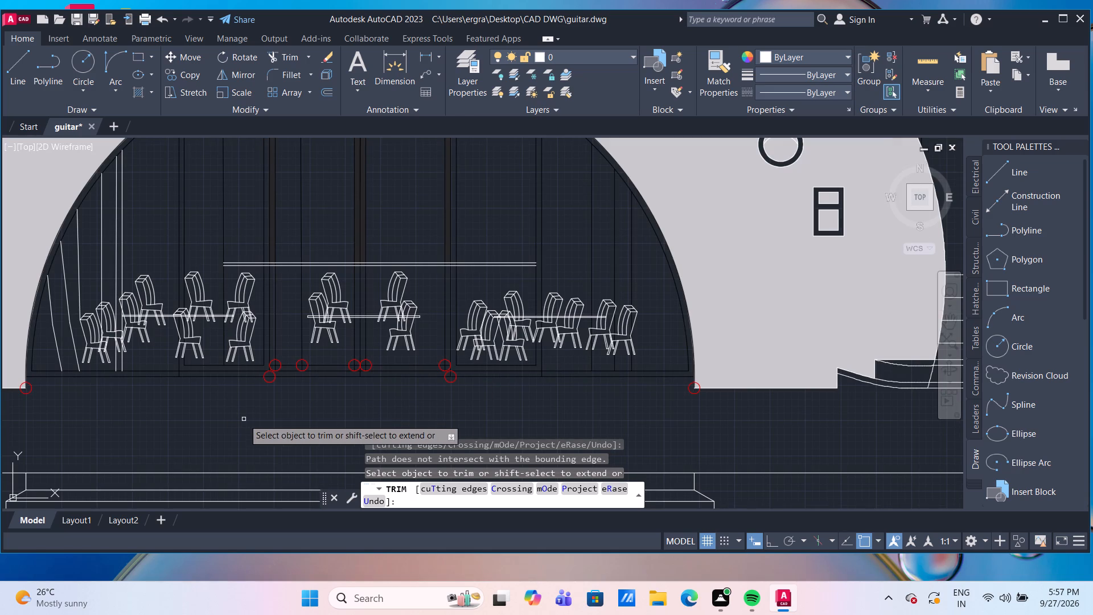
{"action": "key", "text": "Escape"}
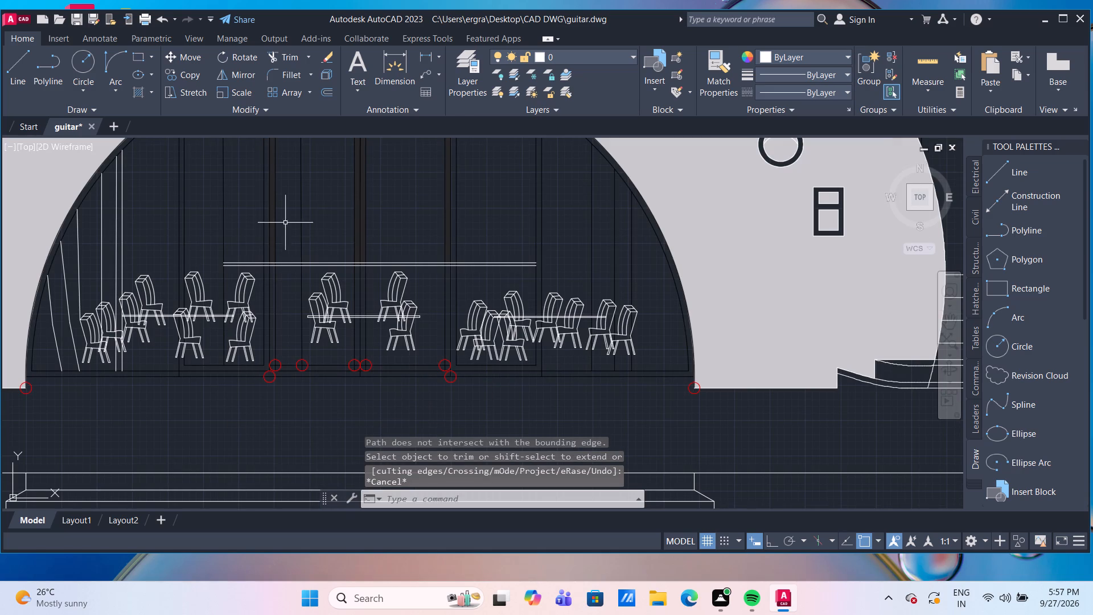
{"action": "middle_click_drag", "start_coordinate": [285, 216], "coordinate": [269, 321]}
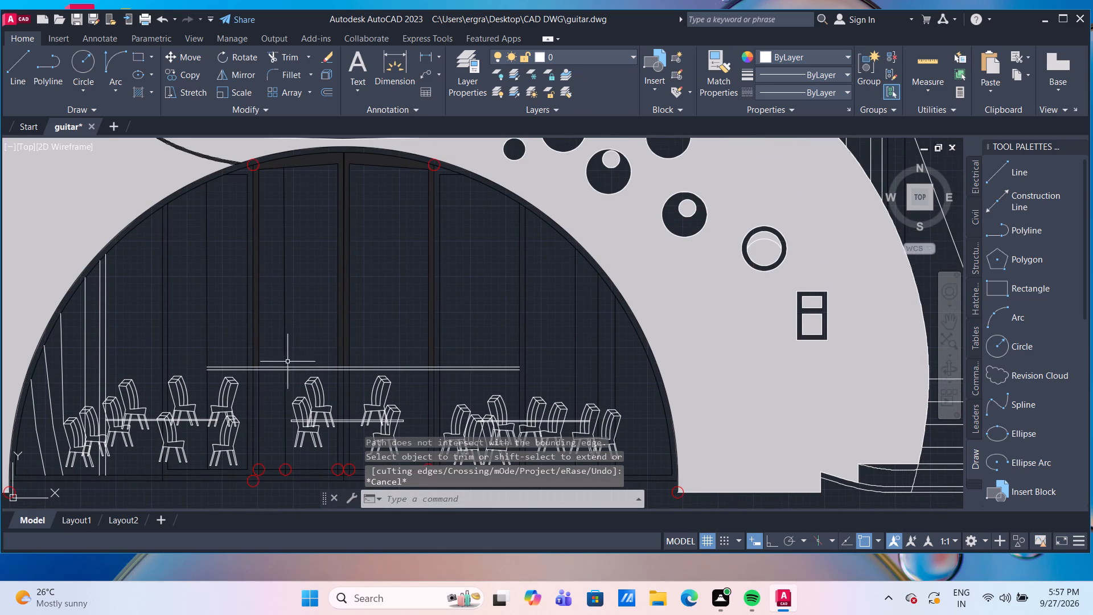
Fill the four narrow vertical frames flanking the arch's two central panels, two on each side, with the solid 38,38,39 hatch.
{"action": "left_click", "coordinate": [137, 95]}
{"action": "scroll", "coordinate": [169, 224], "scroll_direction": "up", "scroll_amount": 3}
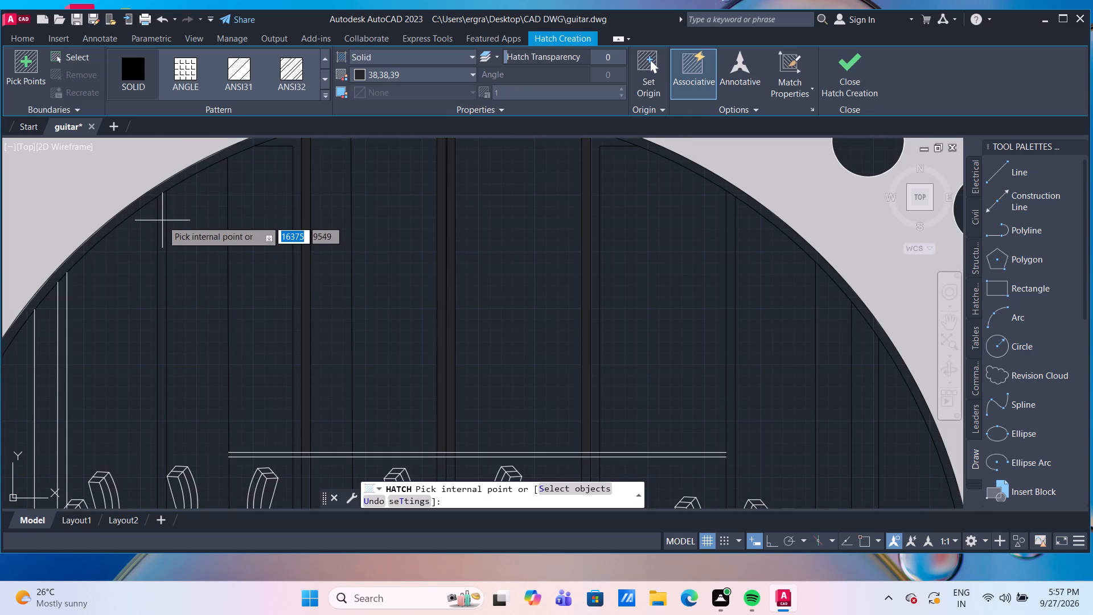
{"action": "left_click", "coordinate": [162, 220]}
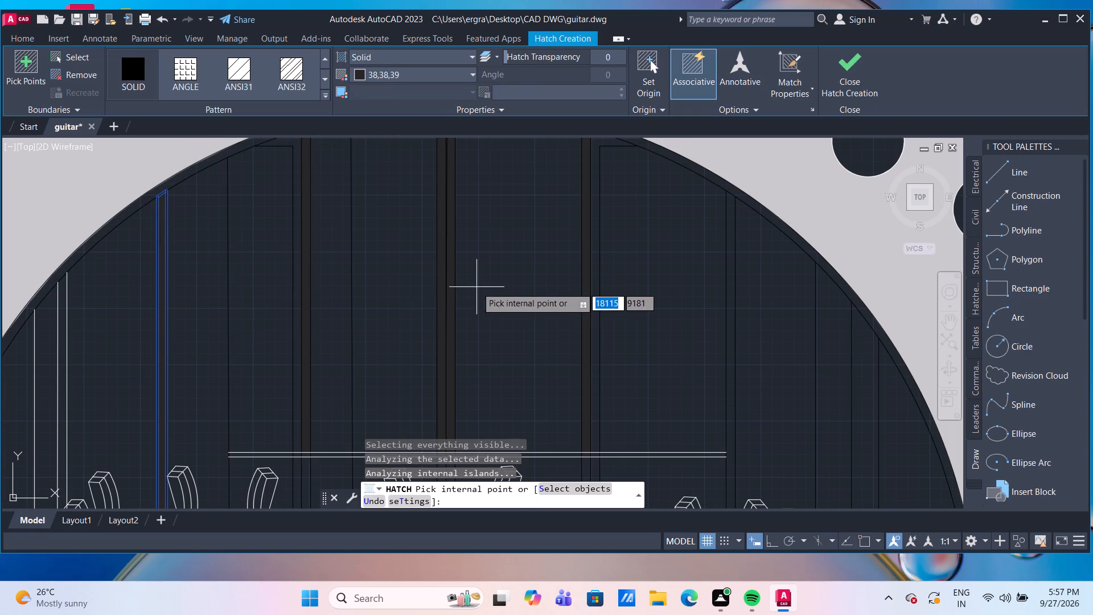
{"action": "left_click", "coordinate": [298, 241]}
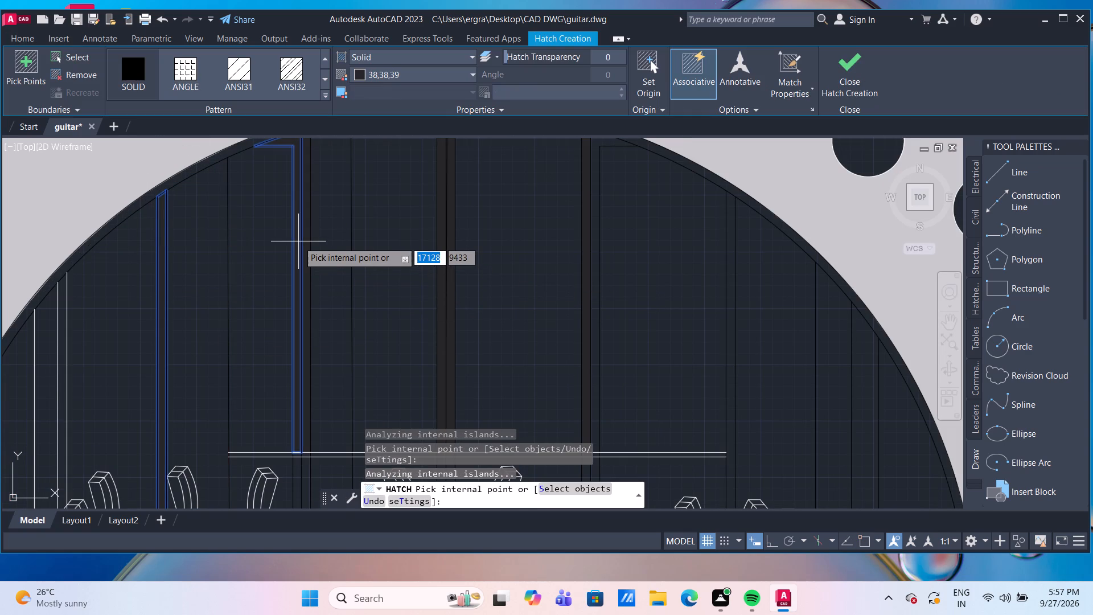
{"action": "left_click", "coordinate": [596, 256]}
{"action": "left_click", "coordinate": [730, 278]}
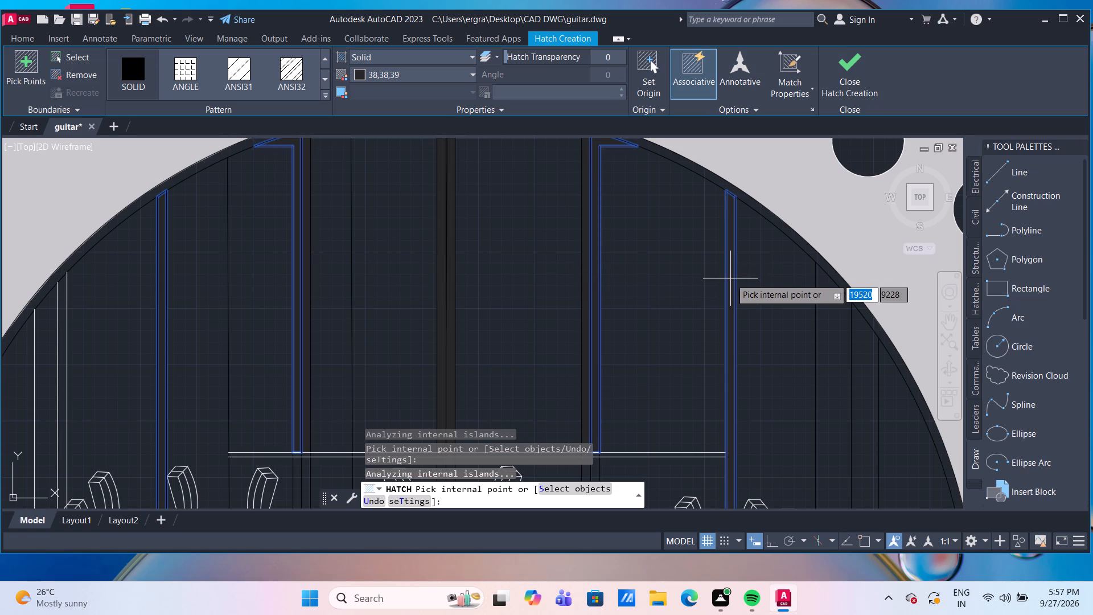
{"action": "key", "text": "Escape"}
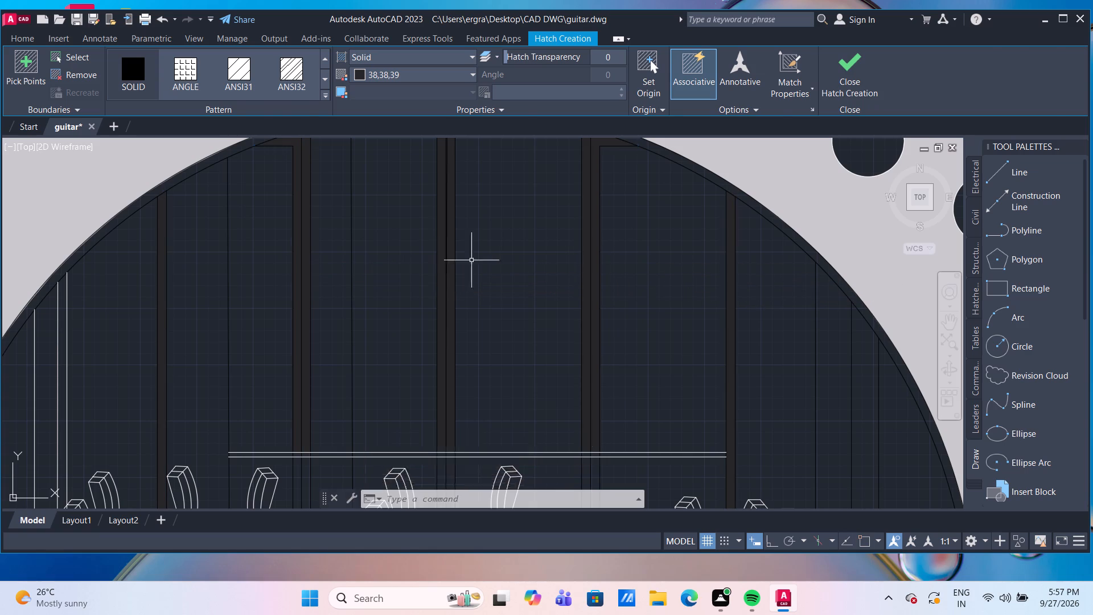
Fill the tall strip above the chairs at the arch's left end, beside the curtain lines, with the solid 38,38,39 hatch.
{"action": "scroll", "coordinate": [553, 255], "scroll_direction": "down", "scroll_amount": 1}
{"action": "middle_click_drag", "start_coordinate": [553, 276], "coordinate": [553, 249]}
{"action": "scroll", "coordinate": [551, 251], "scroll_direction": "down", "scroll_amount": 1}
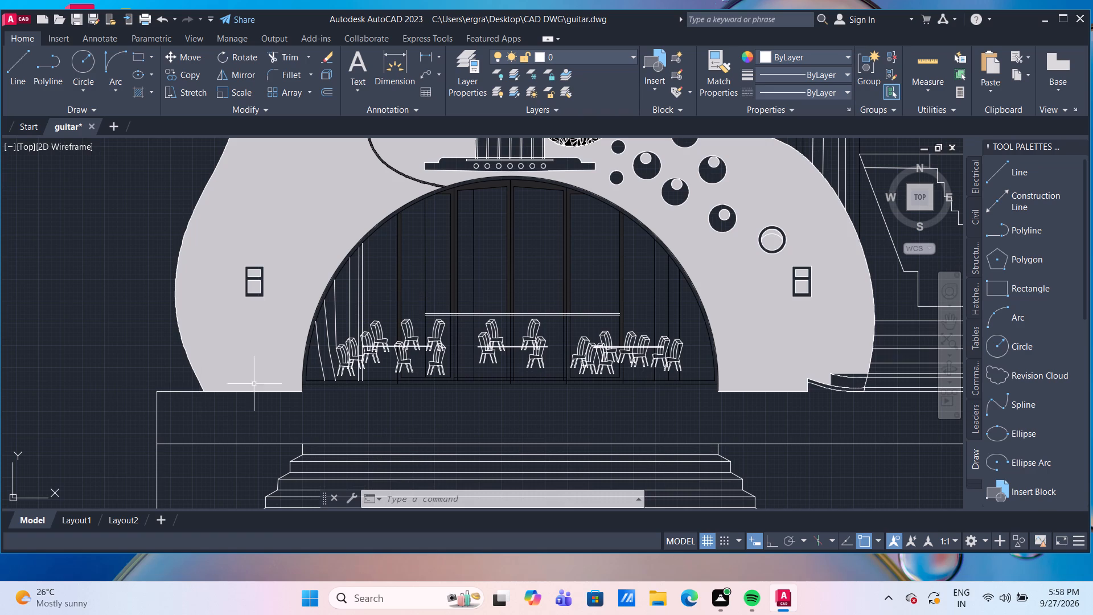
{"action": "scroll", "coordinate": [364, 373], "scroll_direction": "up", "scroll_amount": 2}
{"action": "left_click", "coordinate": [134, 92]}
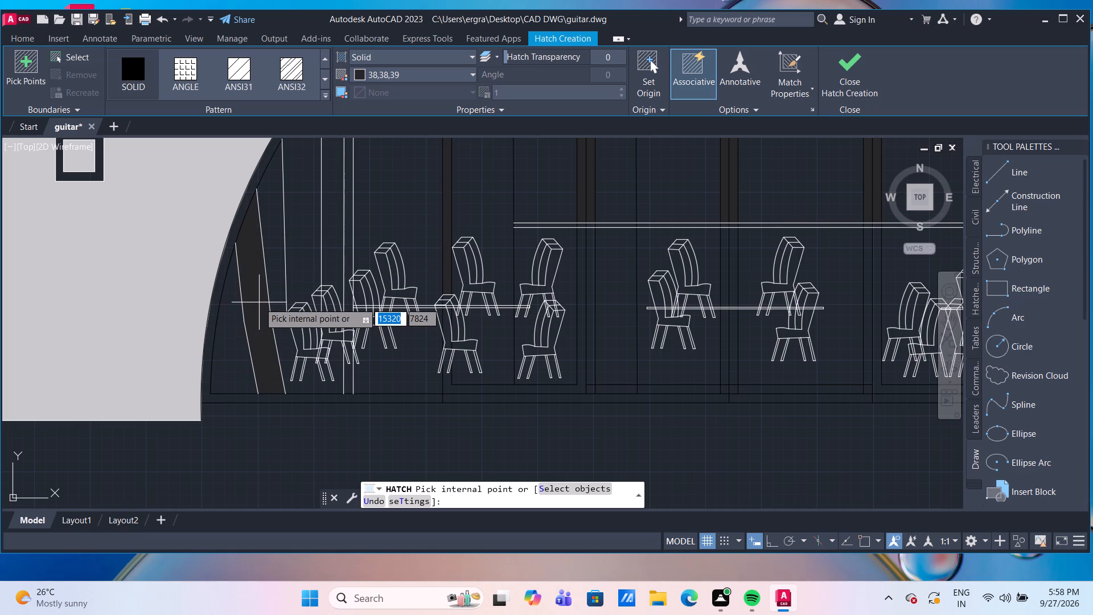
{"action": "left_click", "coordinate": [301, 239]}
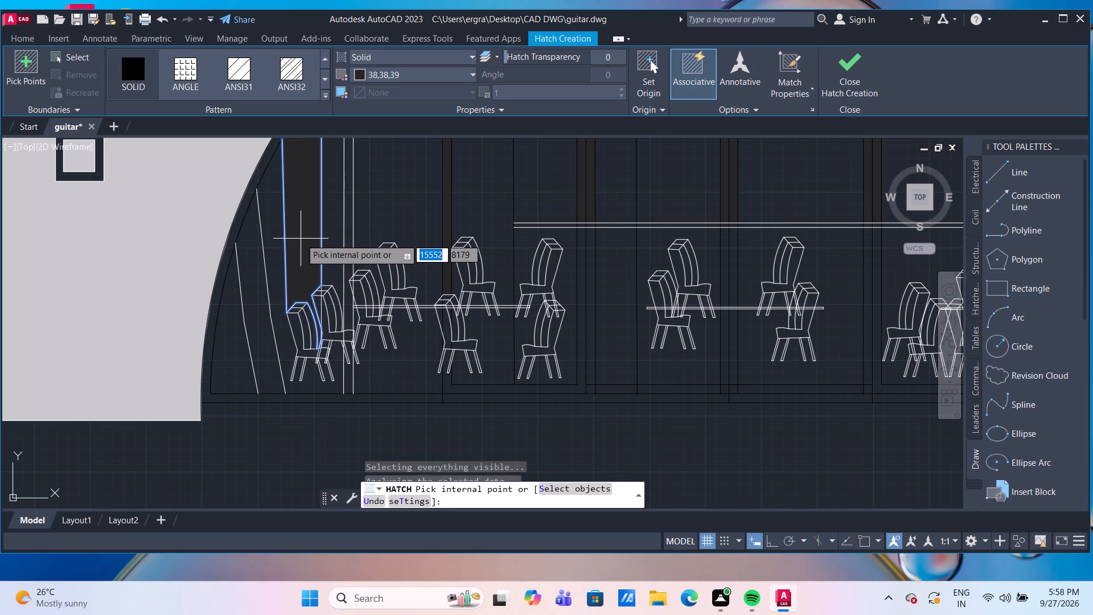
{"action": "key", "text": "Return"}
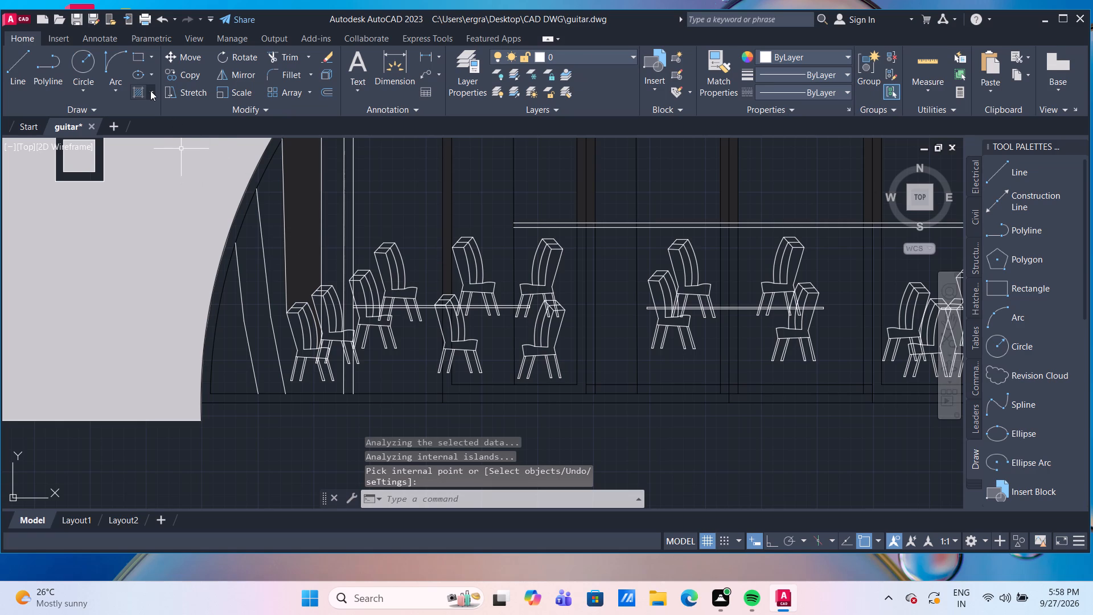
Hatch the far-left curtain strip and the lower pane areas around the left and central tables in solid 254,234,185.
{"action": "left_click", "coordinate": [143, 90]}
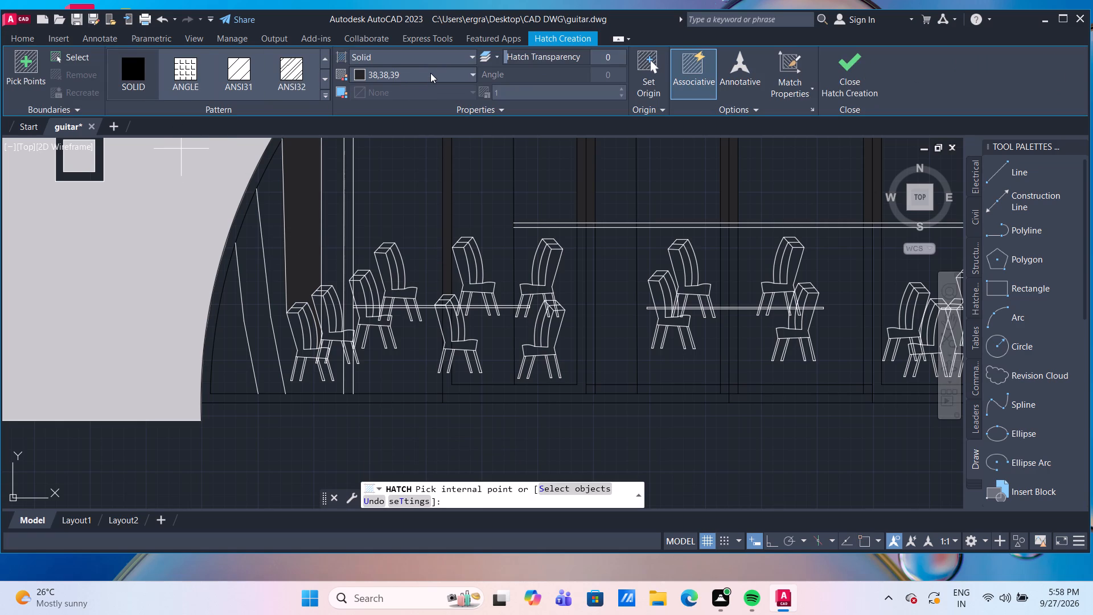
{"action": "left_click", "coordinate": [430, 73]}
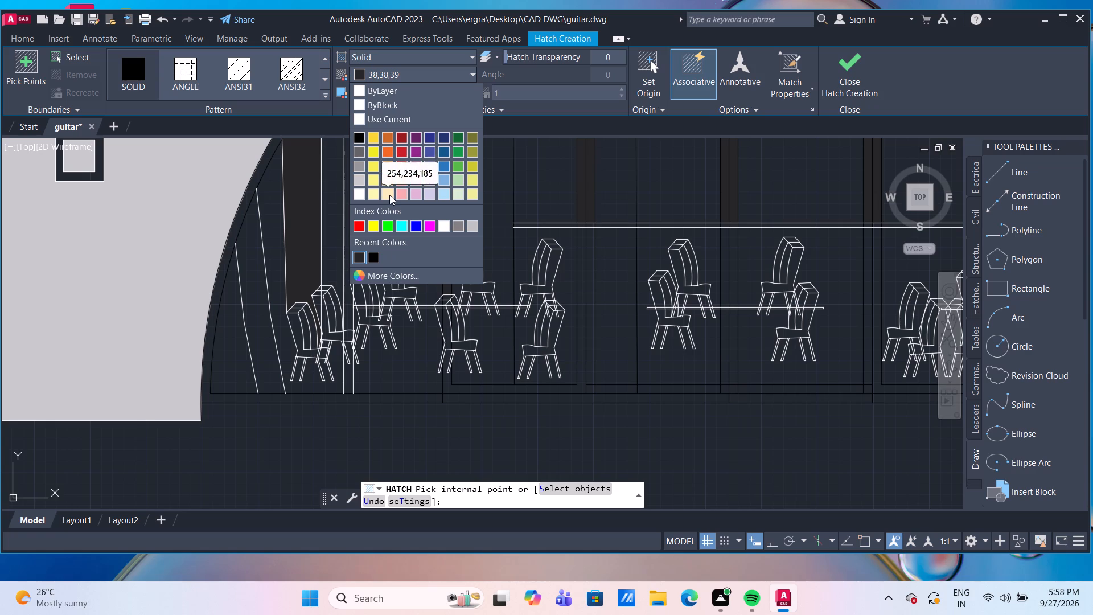
{"action": "left_click", "coordinate": [389, 195]}
{"action": "left_click", "coordinate": [249, 291]}
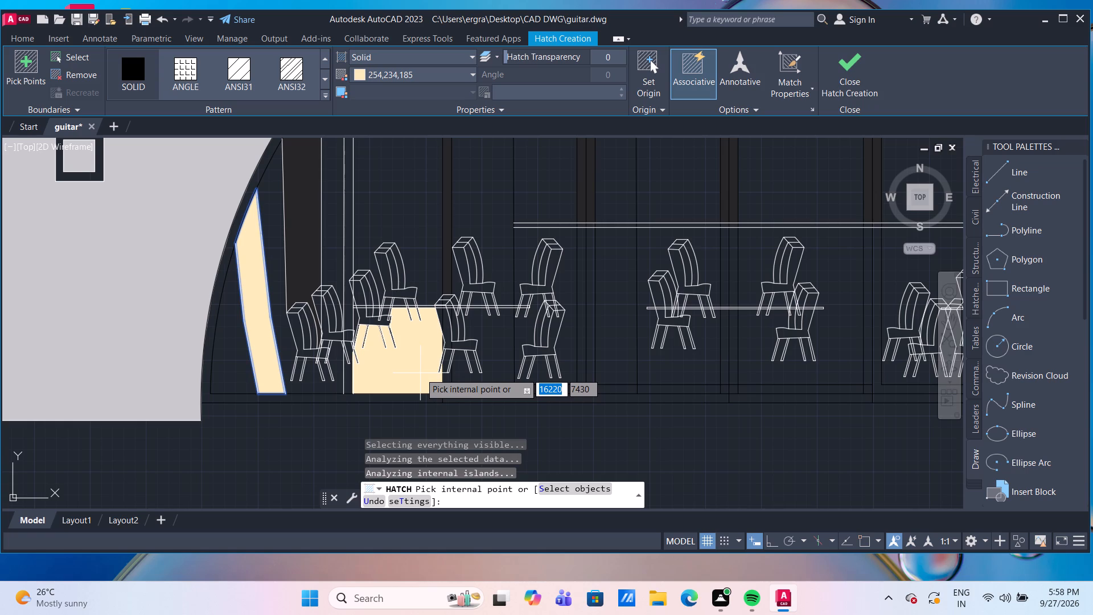
{"action": "left_click", "coordinate": [420, 373]}
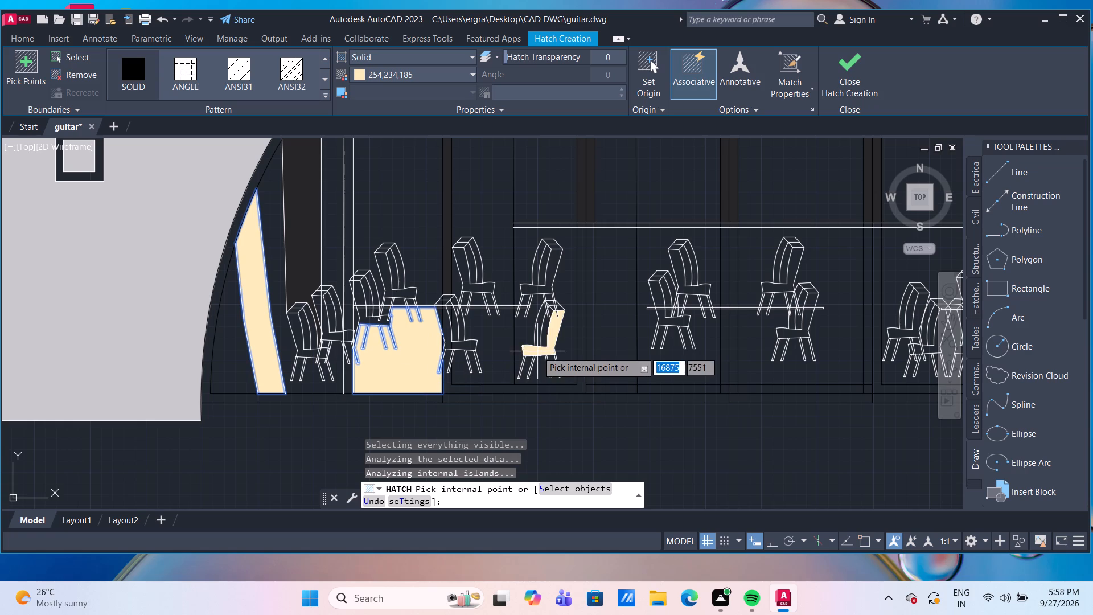
{"action": "left_click", "coordinate": [503, 340]}
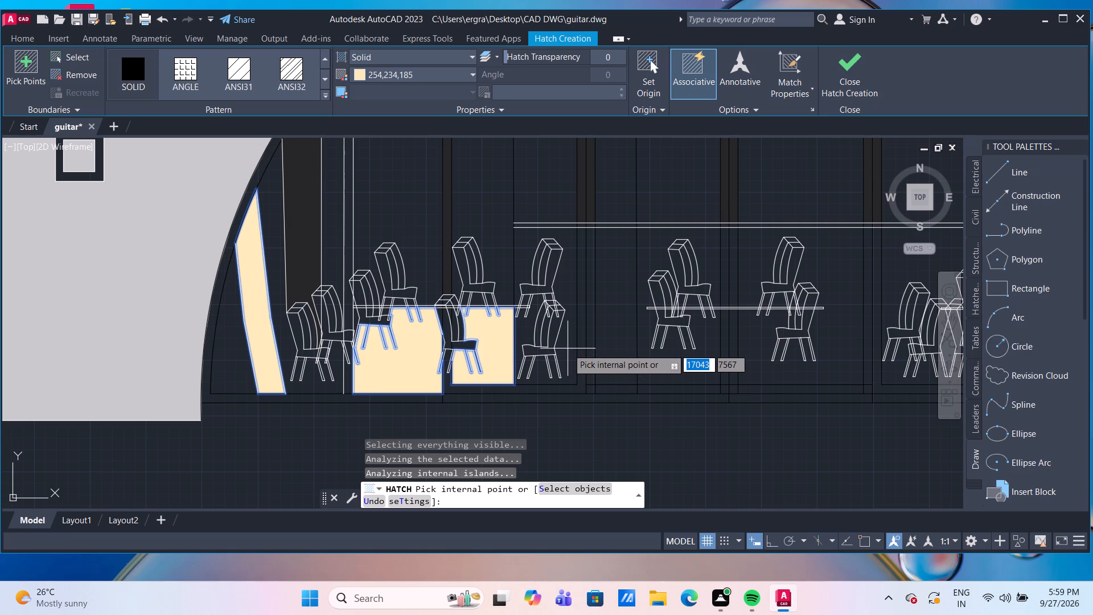
{"action": "left_click", "coordinate": [568, 348]}
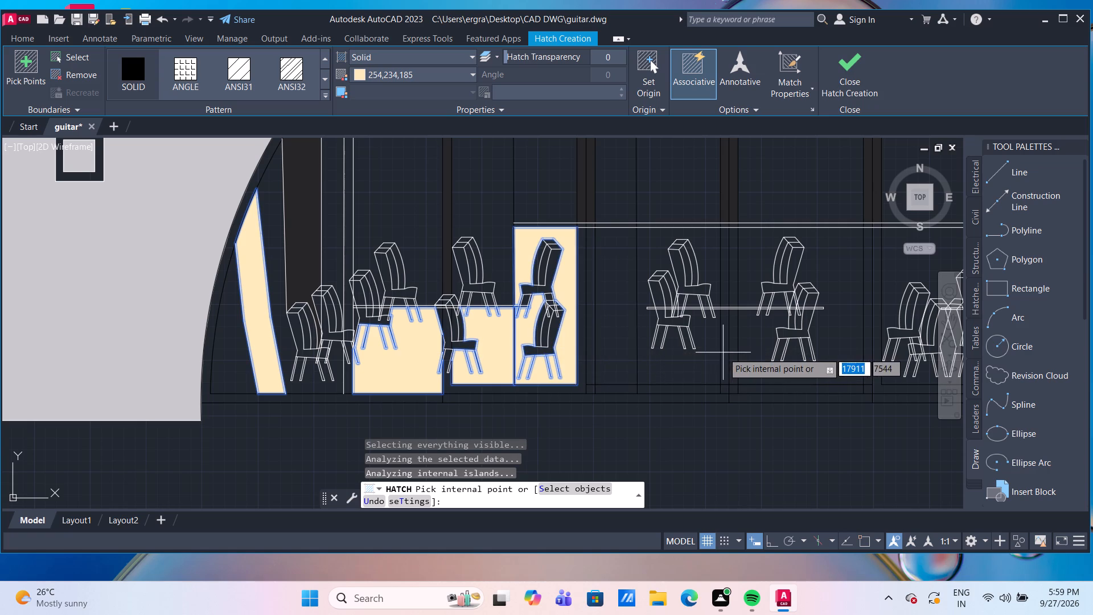
{"action": "left_click", "coordinate": [705, 355]}
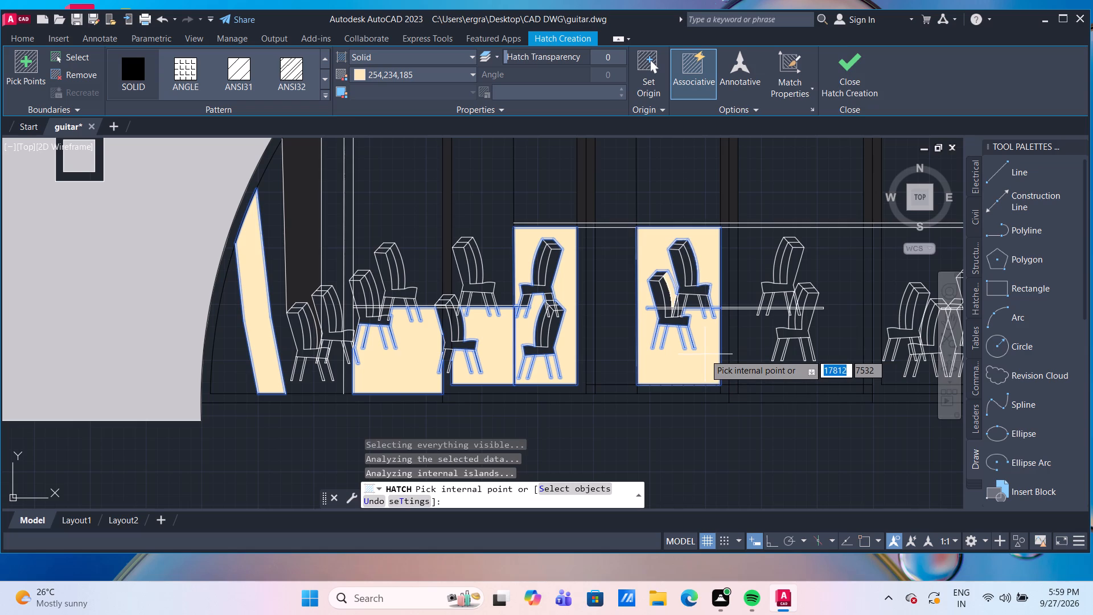
{"action": "left_click", "coordinate": [618, 325]}
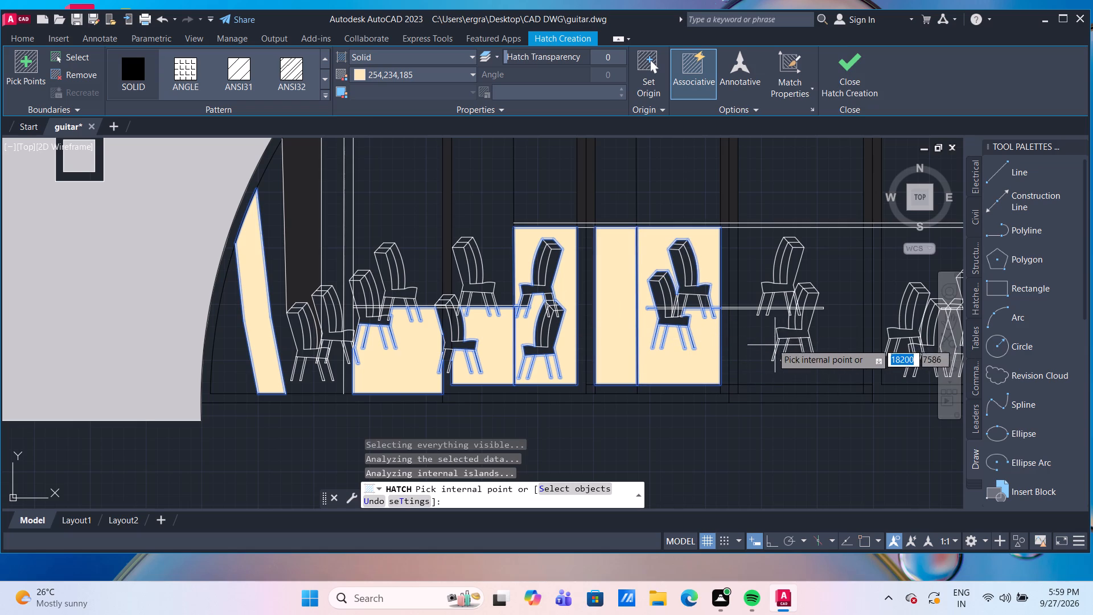
{"action": "left_click", "coordinate": [766, 334]}
Add the arch's right-hand area around the chairs and table to the solid 254,234,185 hatch and finish the hatch.
{"action": "middle_click_drag", "start_coordinate": [815, 341], "coordinate": [575, 345]}
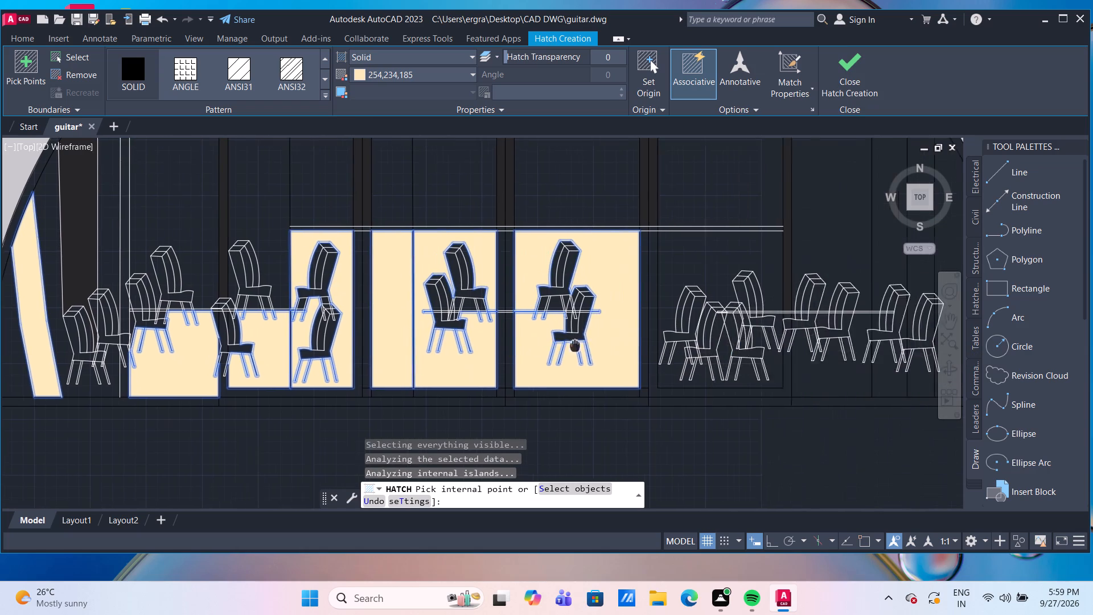
{"action": "middle_click_drag", "start_coordinate": [575, 345], "coordinate": [531, 343]}
{"action": "left_click", "coordinate": [609, 256]}
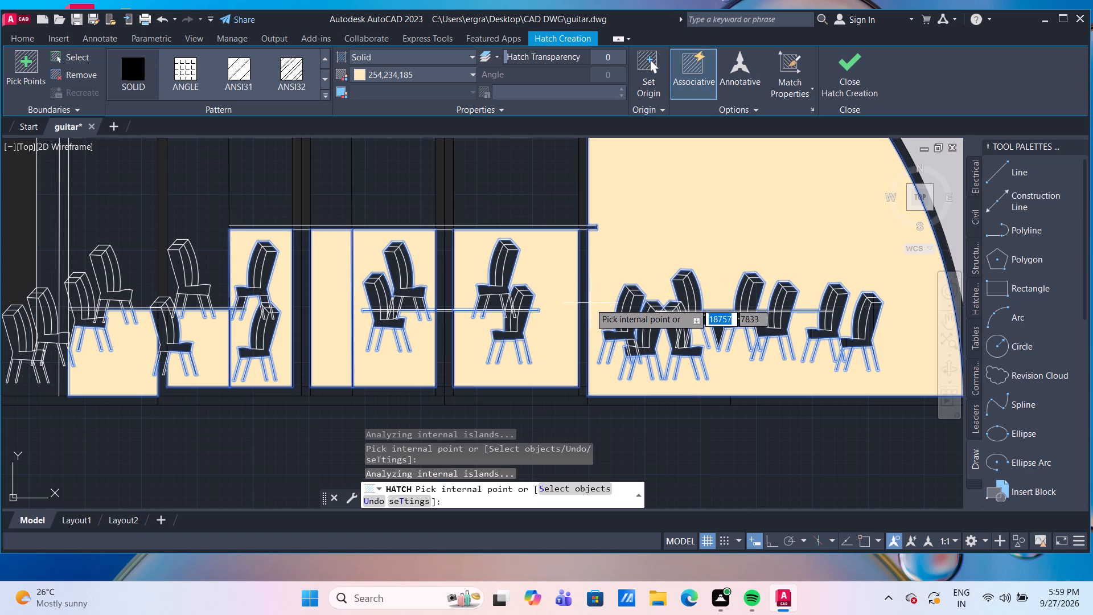
{"action": "scroll", "coordinate": [589, 304], "scroll_direction": "down", "scroll_amount": 3}
{"action": "scroll", "coordinate": [600, 273], "scroll_direction": "up", "scroll_amount": 2}
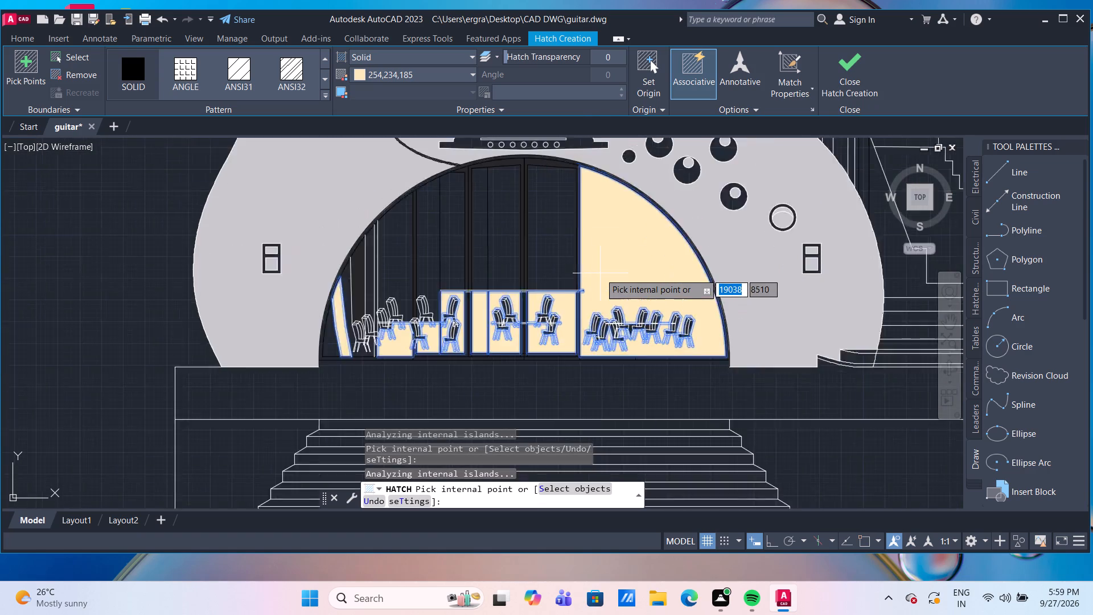
{"action": "key", "text": "Escape"}
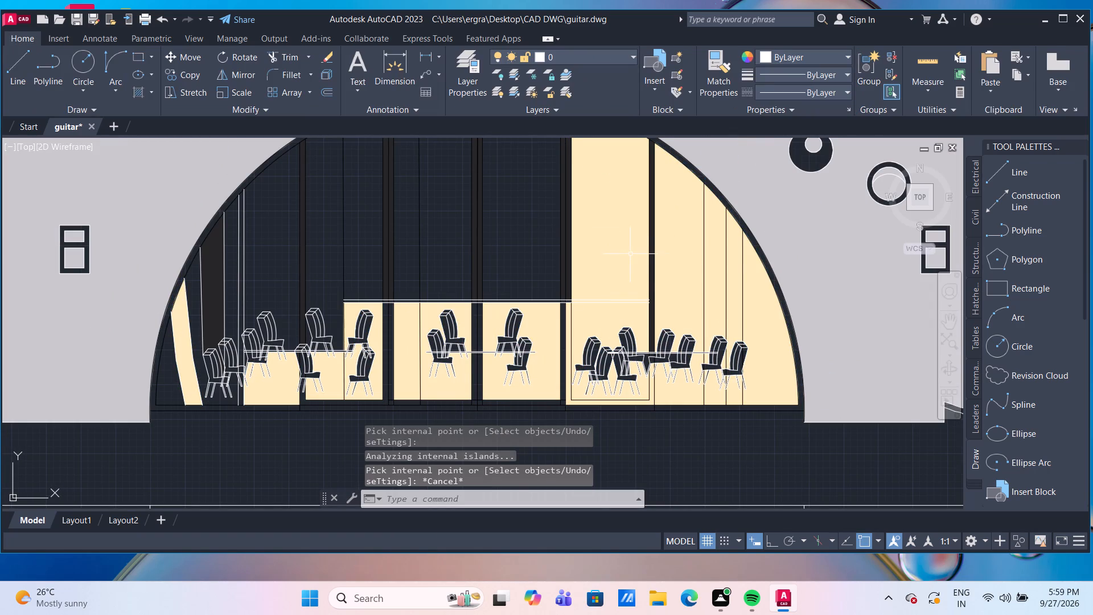
Trim away the 254,234,185 hatch background that covers the arch's right-hand side.
{"action": "left_click", "coordinate": [626, 255]}
{"action": "key", "text": "Escape"}
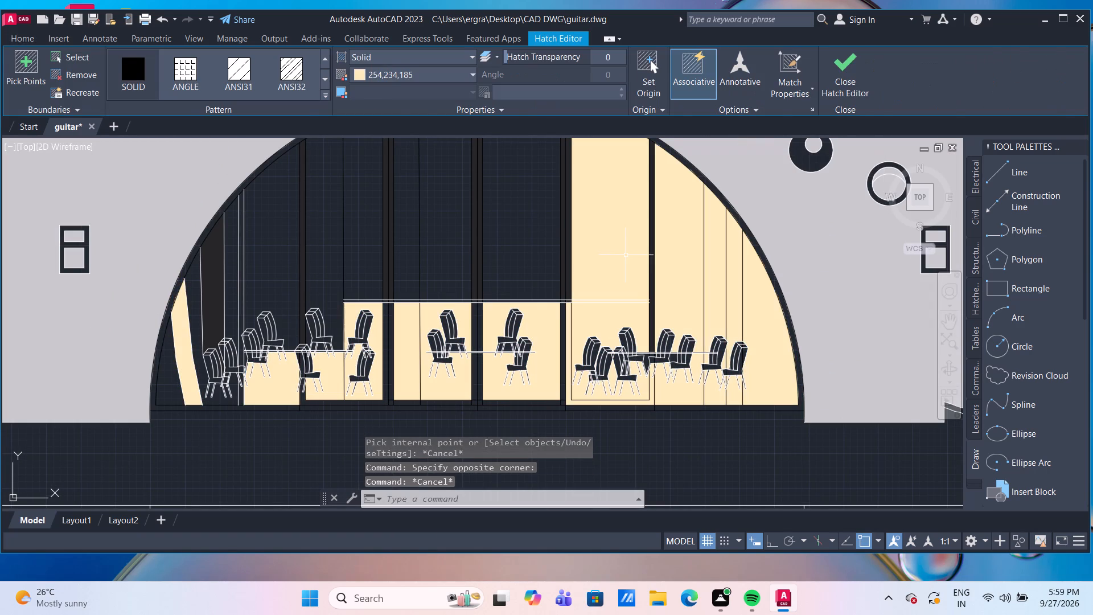
{"action": "type", "text": "tr"}
{"action": "key", "text": "Return"}
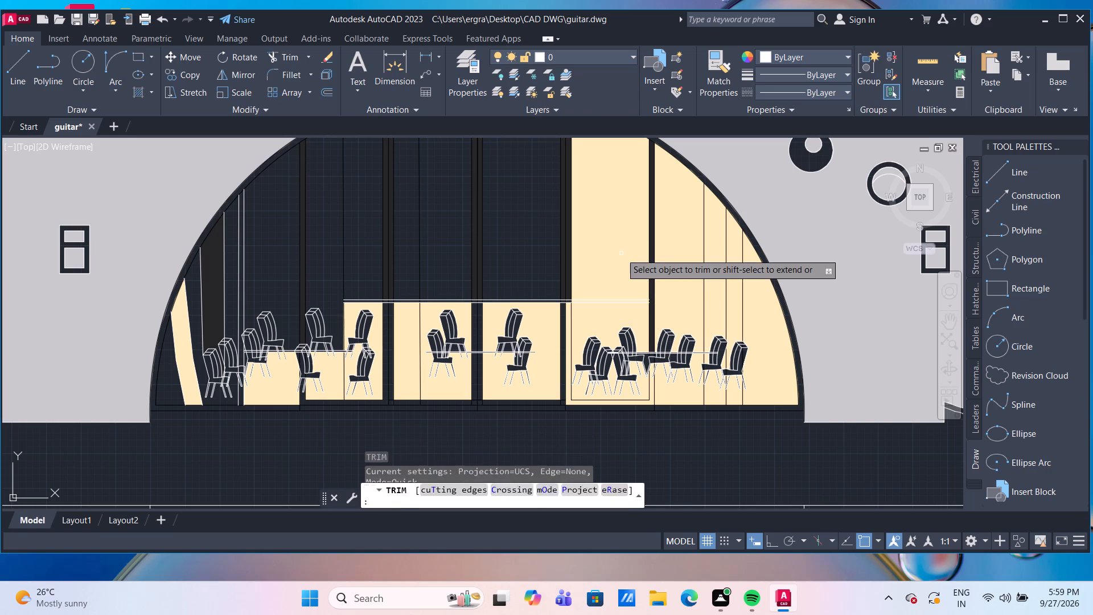
{"action": "left_click", "coordinate": [618, 251]}
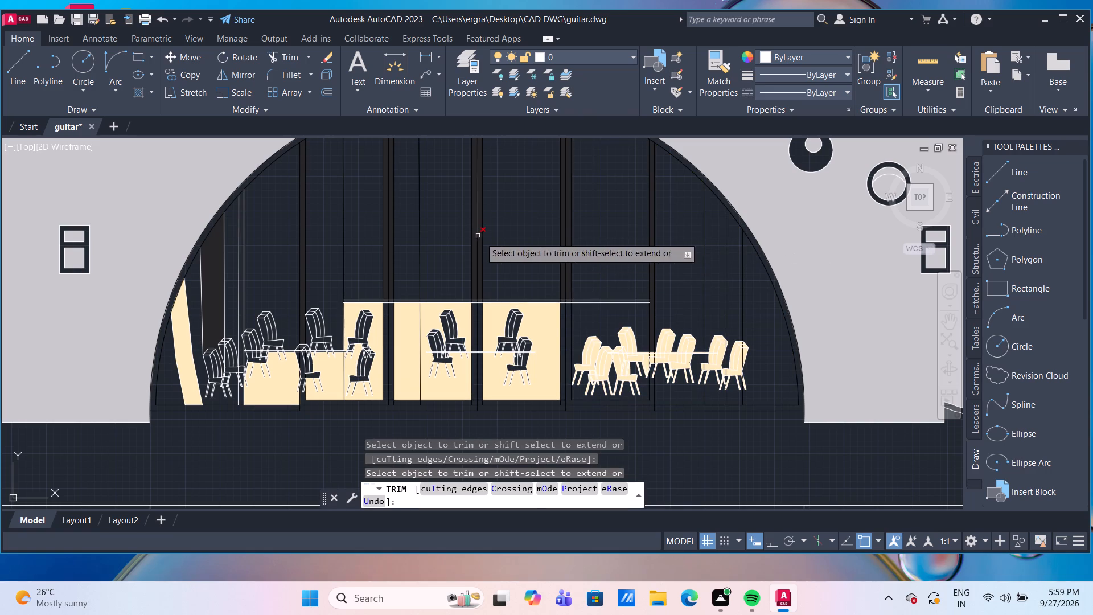
{"action": "scroll", "coordinate": [590, 358], "scroll_direction": "up", "scroll_amount": 2}
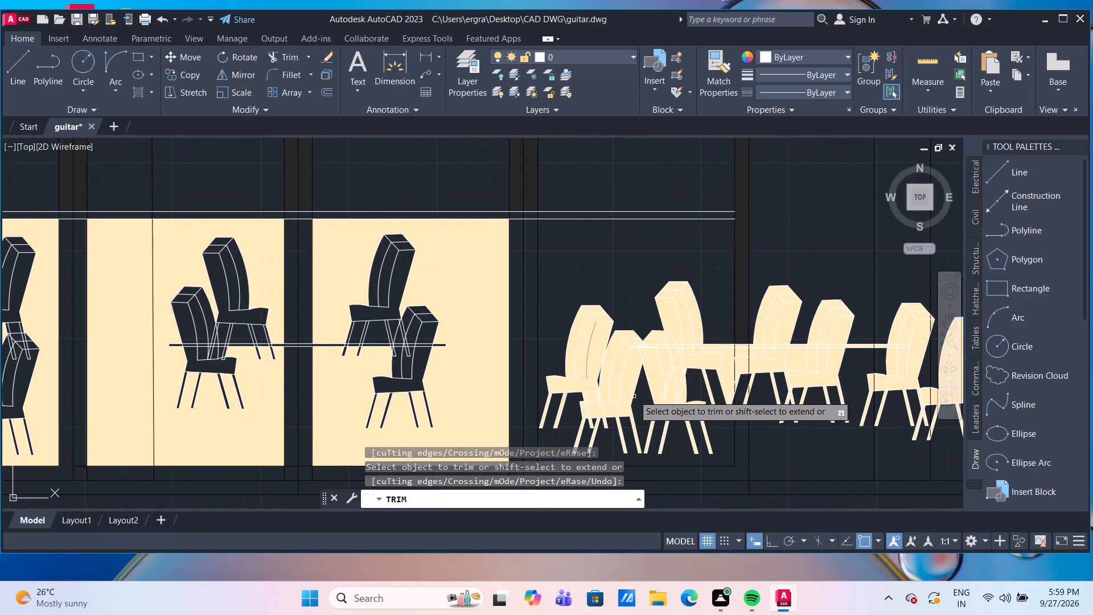
{"action": "key", "text": "Escape"}
{"action": "left_click", "coordinate": [624, 382]}
{"action": "key", "text": "Escape"}
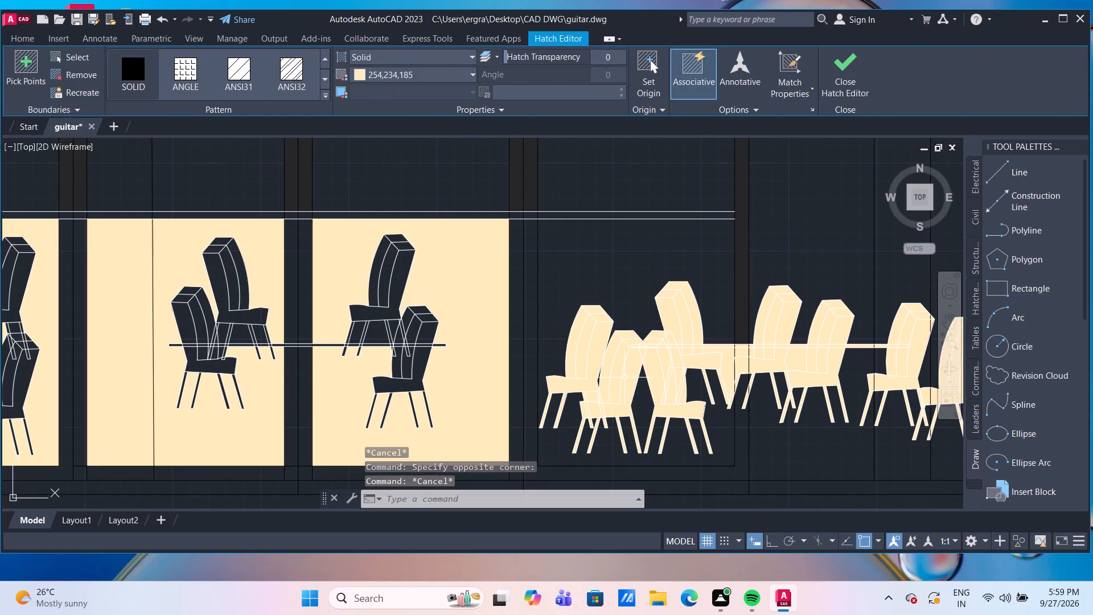
Set up a gradient hatch with the GR_SPHER pattern, using 153,27,30 as the first colour and index colour 24 as the second.
{"action": "scroll", "coordinate": [630, 379], "scroll_direction": "down", "scroll_amount": 2}
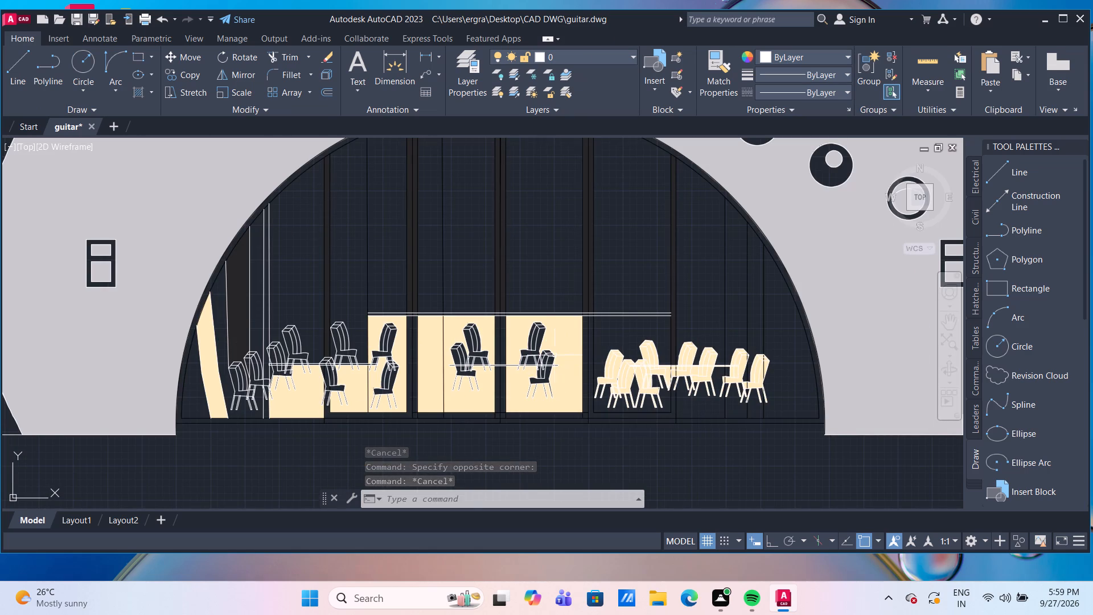
{"action": "scroll", "coordinate": [609, 359], "scroll_direction": "up", "scroll_amount": 1}
{"action": "scroll", "coordinate": [609, 359], "scroll_direction": "down", "scroll_amount": 2}
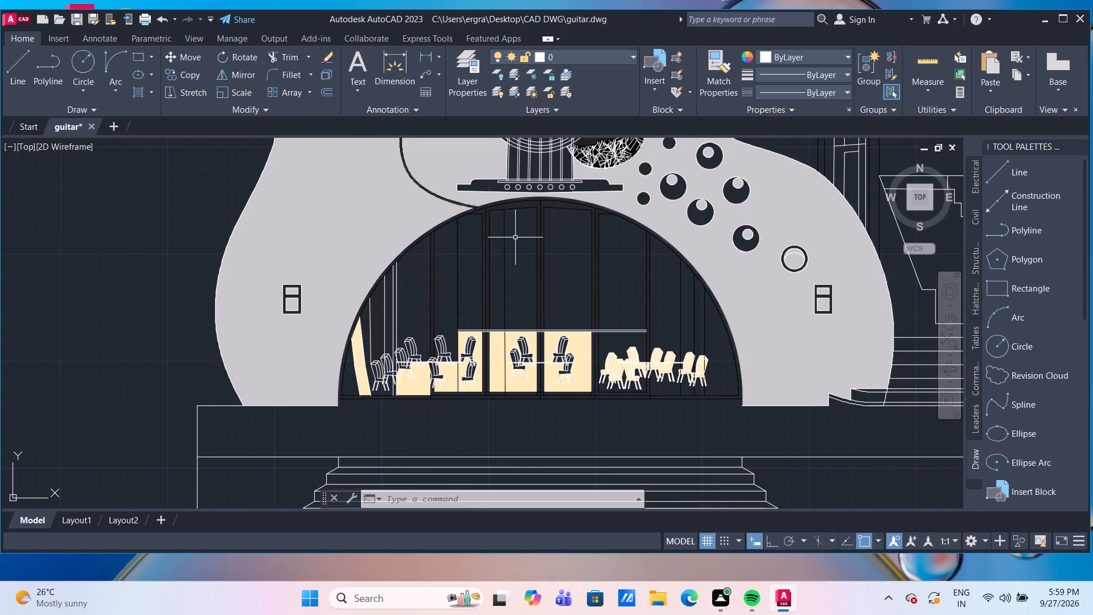
{"action": "scroll", "coordinate": [376, 340], "scroll_direction": "up", "scroll_amount": 2}
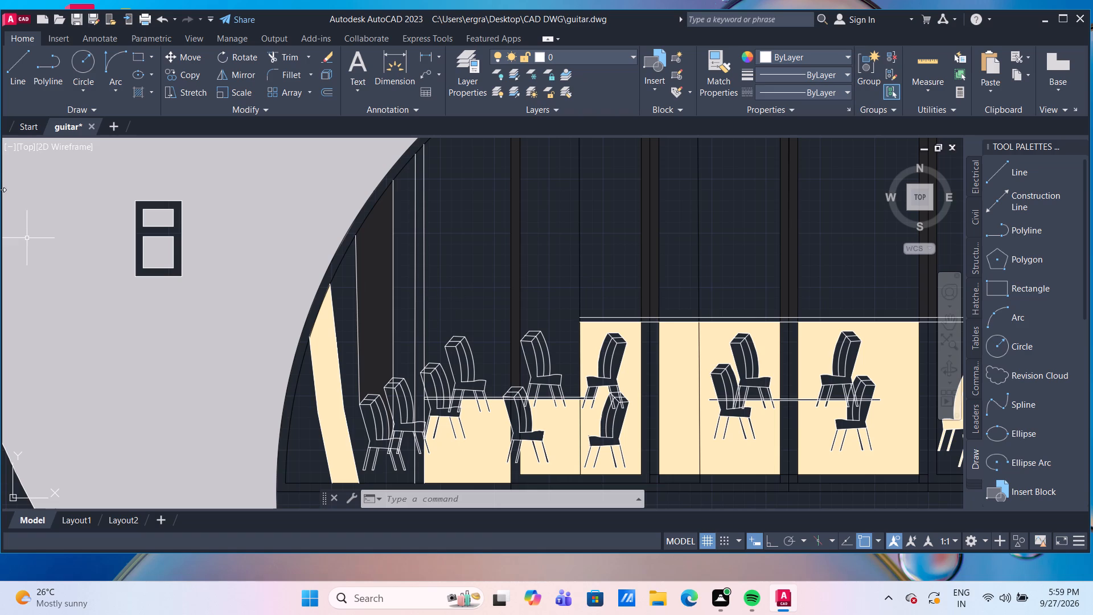
{"action": "left_click", "coordinate": [149, 93]}
{"action": "left_click", "coordinate": [165, 143]}
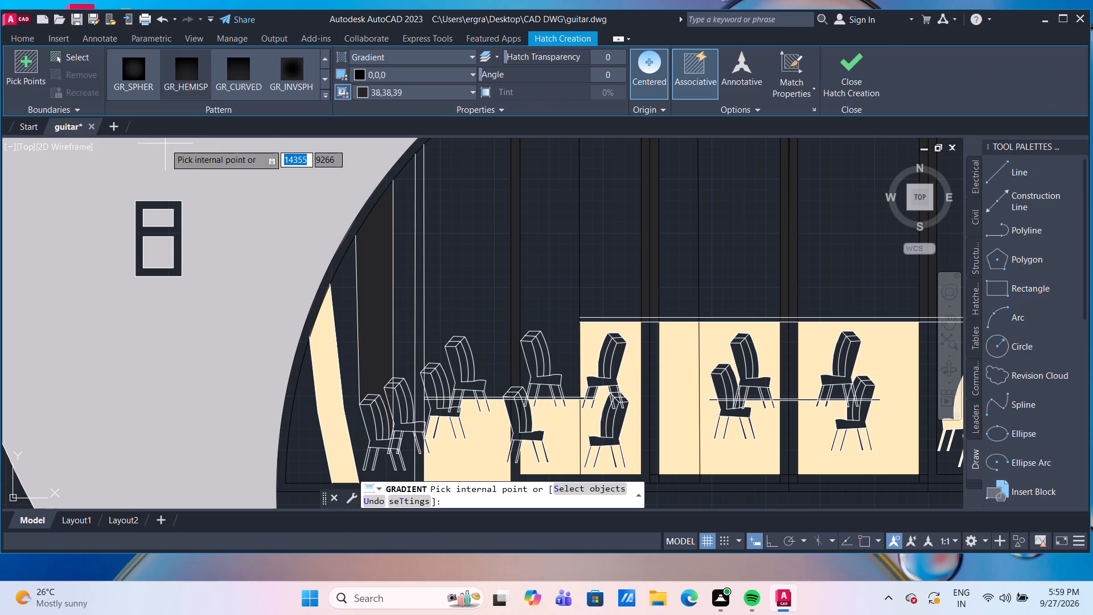
{"action": "left_click", "coordinate": [397, 78]}
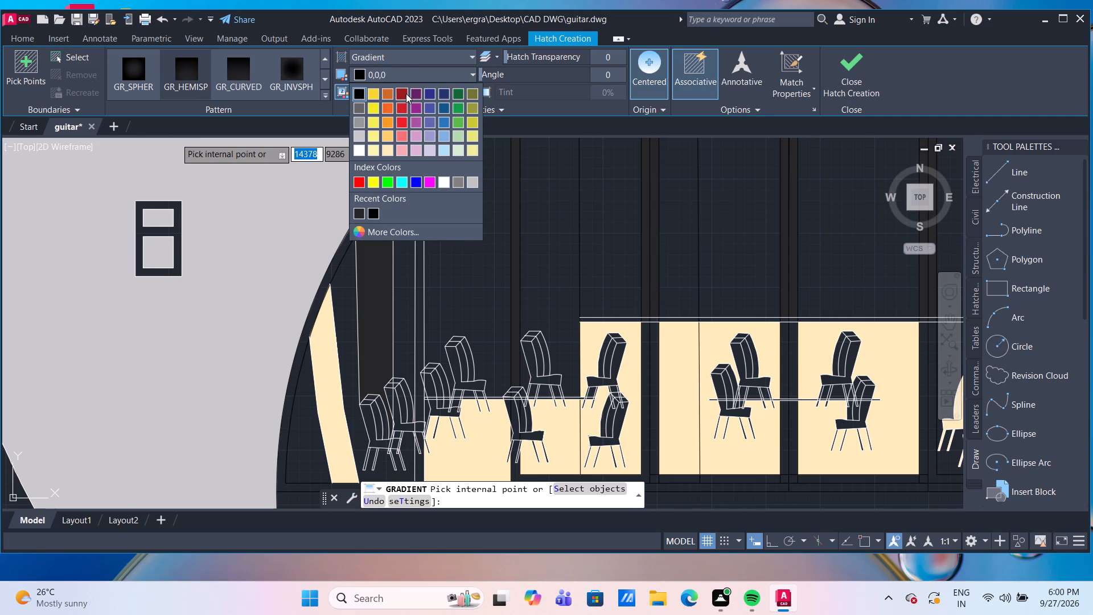
{"action": "left_click", "coordinate": [406, 93]}
{"action": "left_click", "coordinate": [404, 92]}
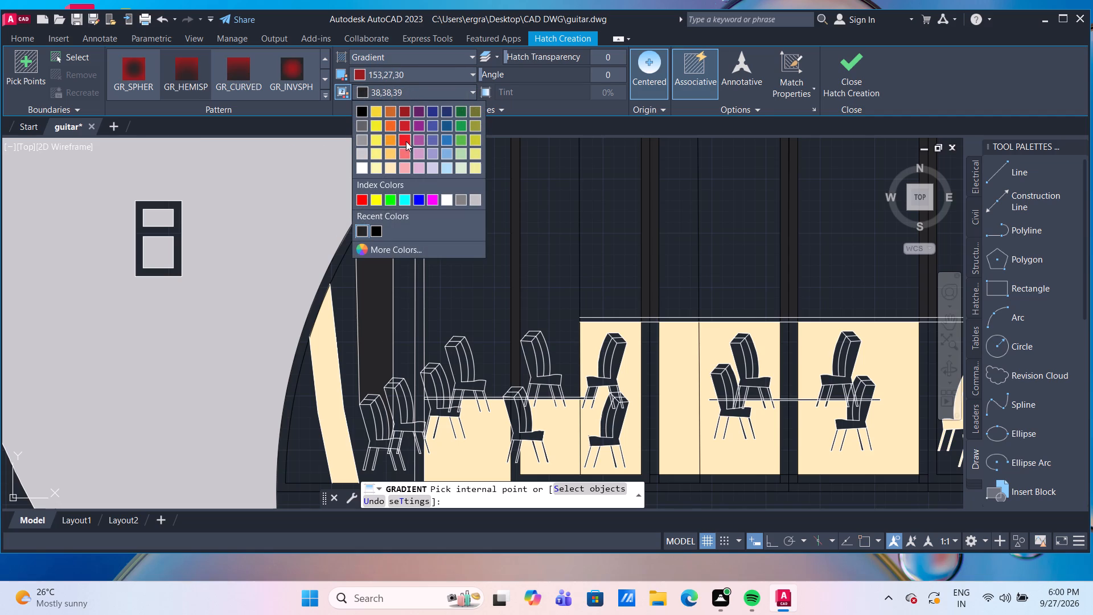
{"action": "left_click", "coordinate": [397, 248]}
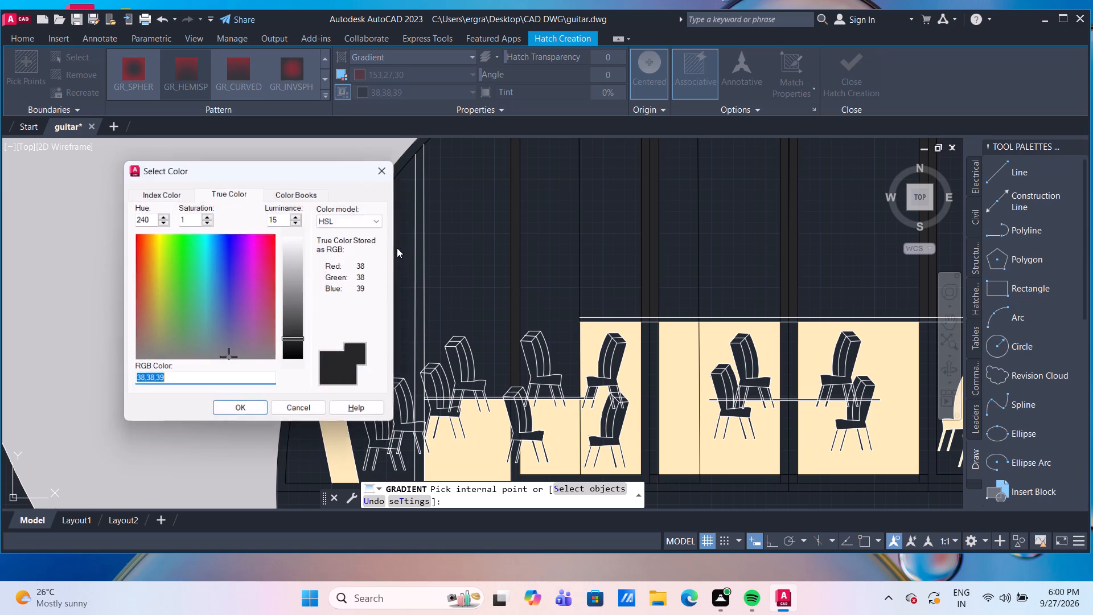
{"action": "left_click", "coordinate": [159, 195]}
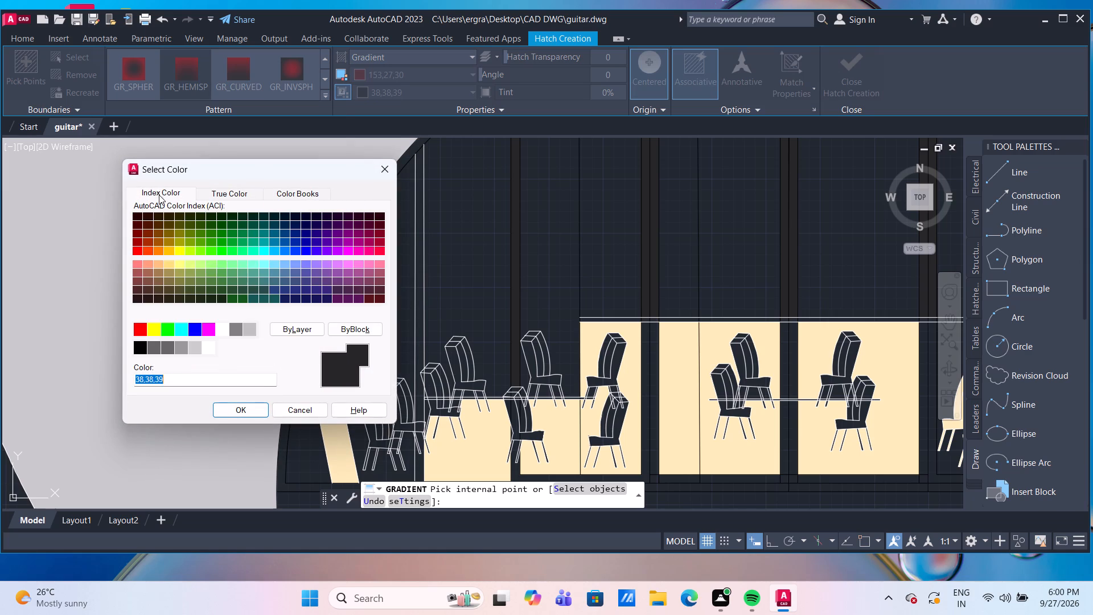
{"action": "left_click", "coordinate": [151, 232]}
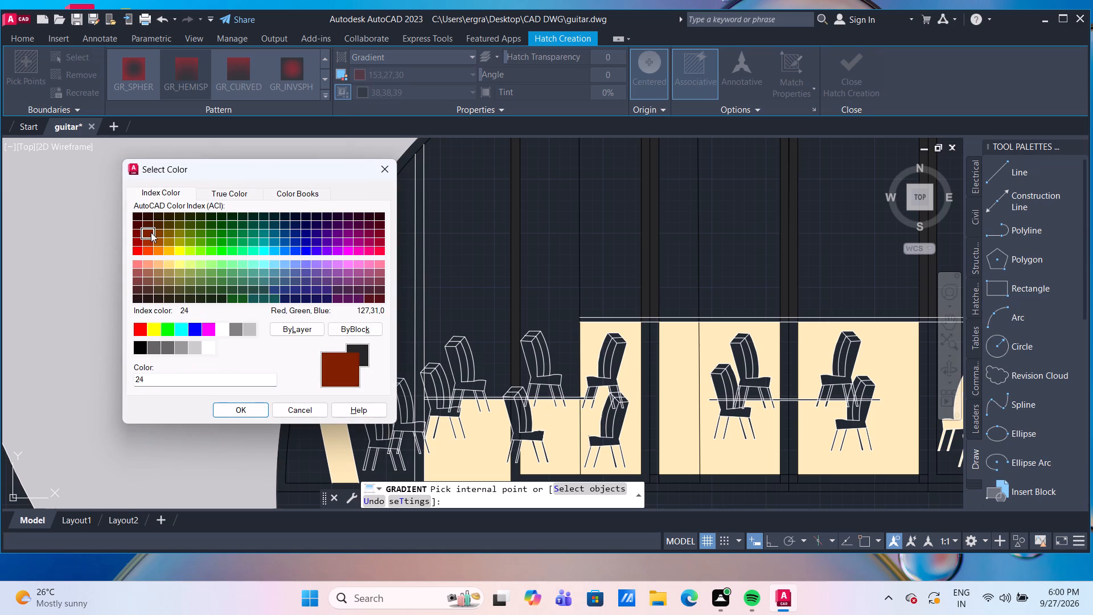
{"action": "left_click", "coordinate": [243, 409]}
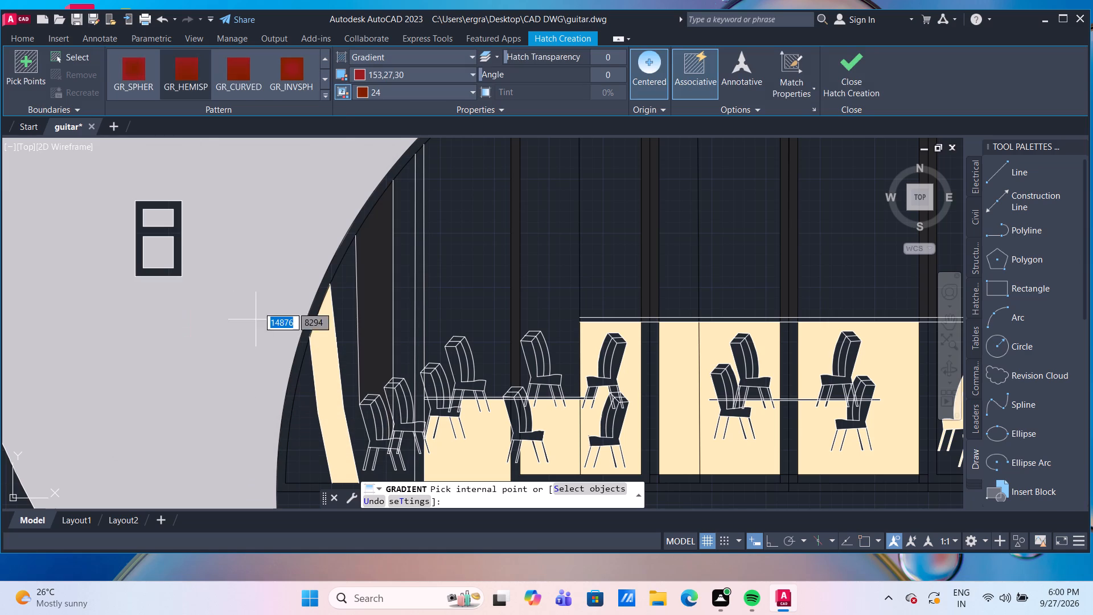
{"action": "left_click", "coordinate": [125, 68]}
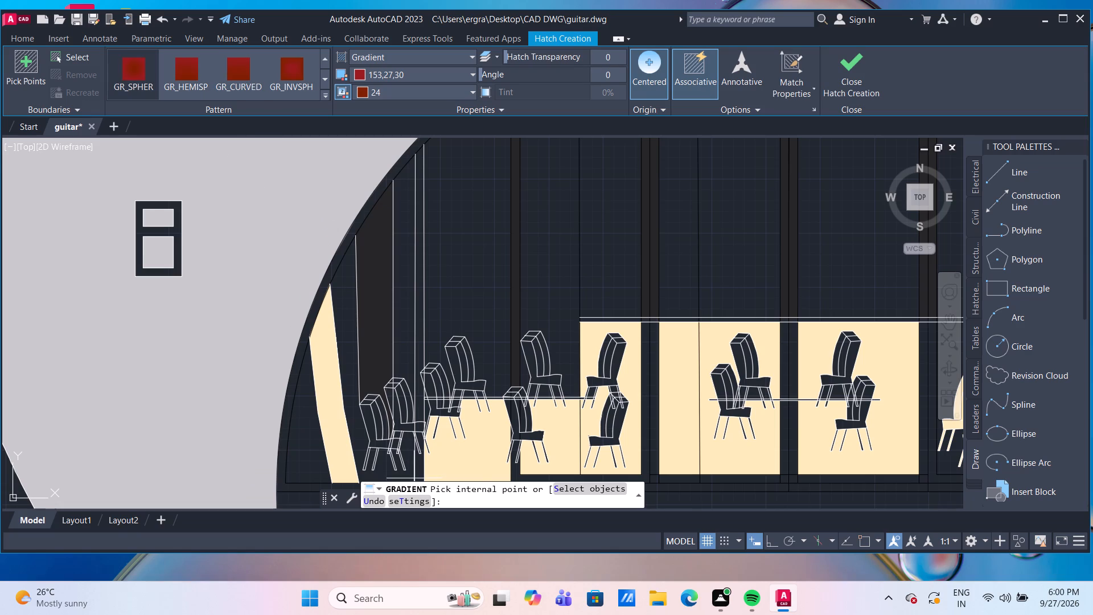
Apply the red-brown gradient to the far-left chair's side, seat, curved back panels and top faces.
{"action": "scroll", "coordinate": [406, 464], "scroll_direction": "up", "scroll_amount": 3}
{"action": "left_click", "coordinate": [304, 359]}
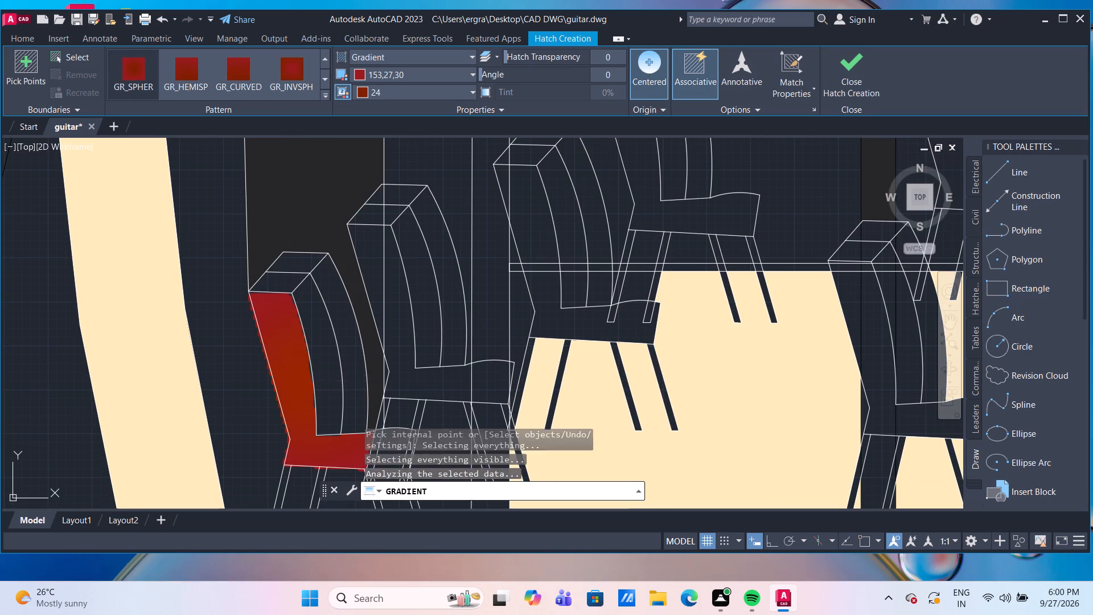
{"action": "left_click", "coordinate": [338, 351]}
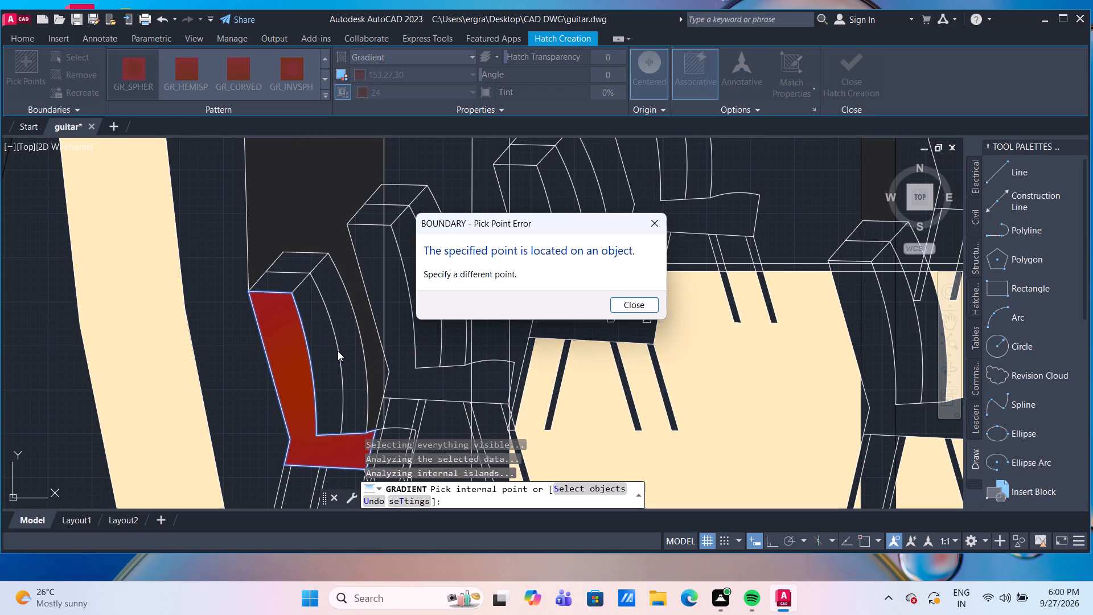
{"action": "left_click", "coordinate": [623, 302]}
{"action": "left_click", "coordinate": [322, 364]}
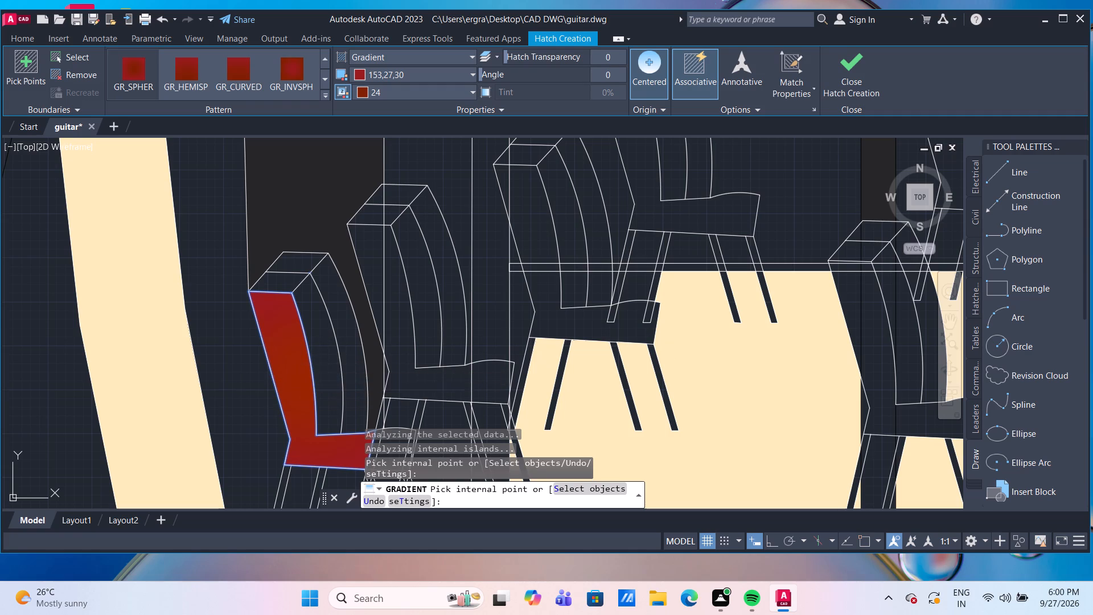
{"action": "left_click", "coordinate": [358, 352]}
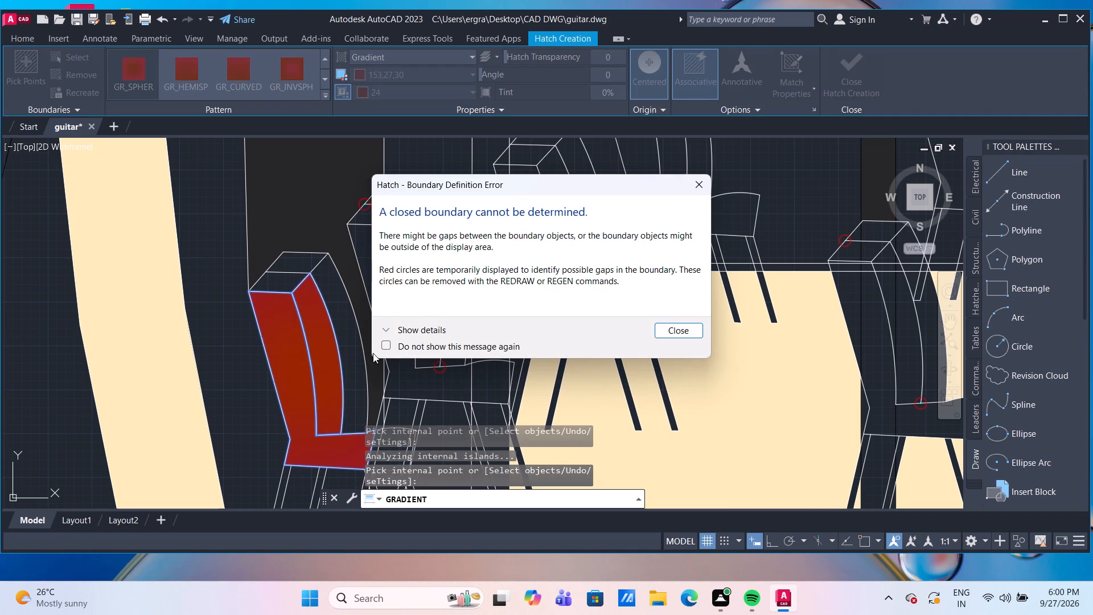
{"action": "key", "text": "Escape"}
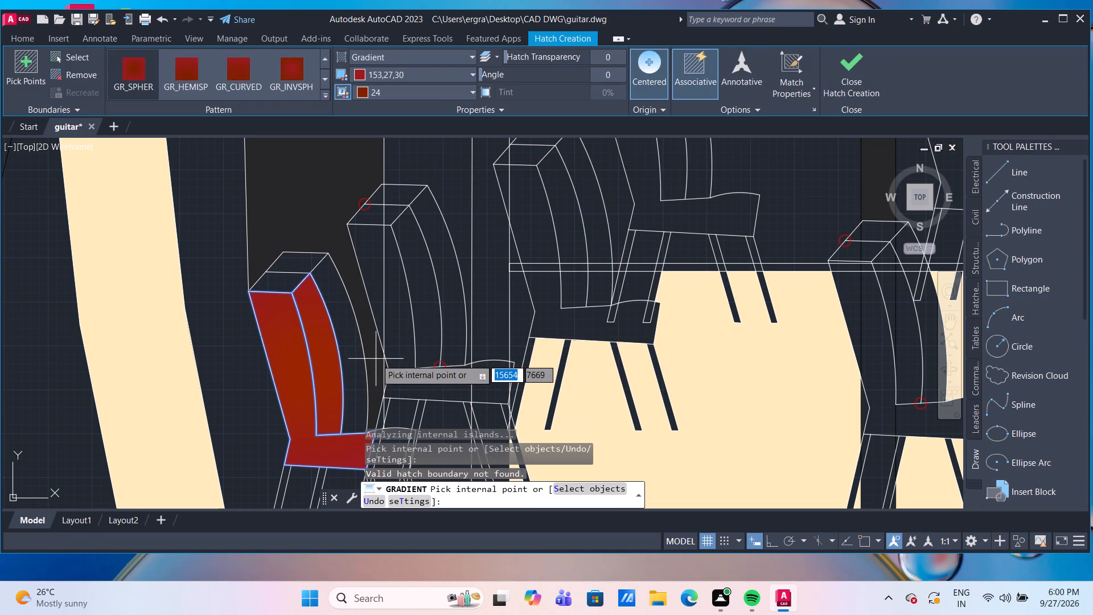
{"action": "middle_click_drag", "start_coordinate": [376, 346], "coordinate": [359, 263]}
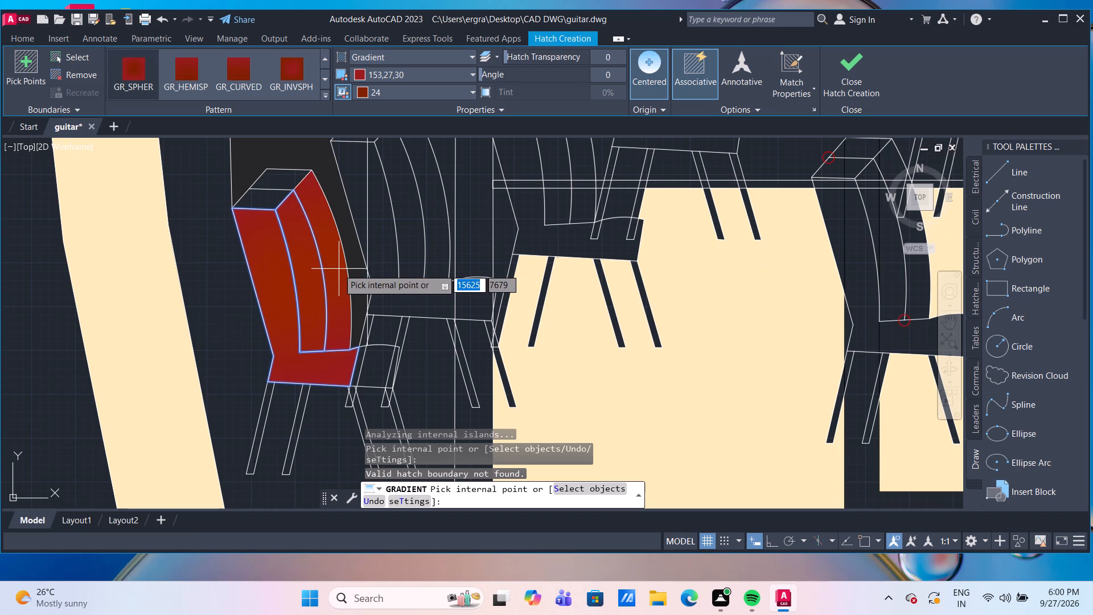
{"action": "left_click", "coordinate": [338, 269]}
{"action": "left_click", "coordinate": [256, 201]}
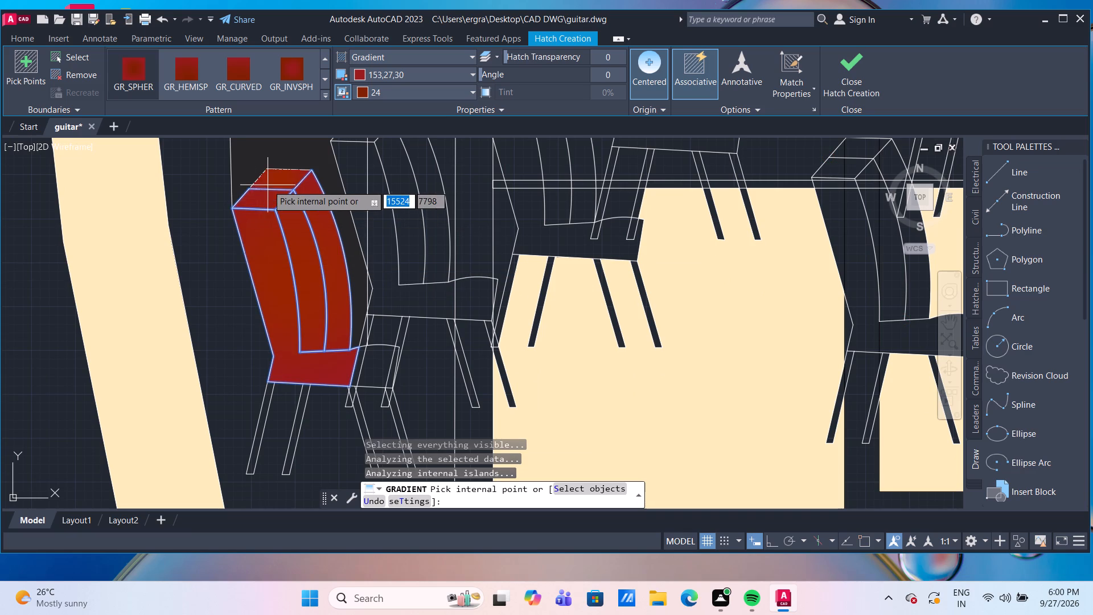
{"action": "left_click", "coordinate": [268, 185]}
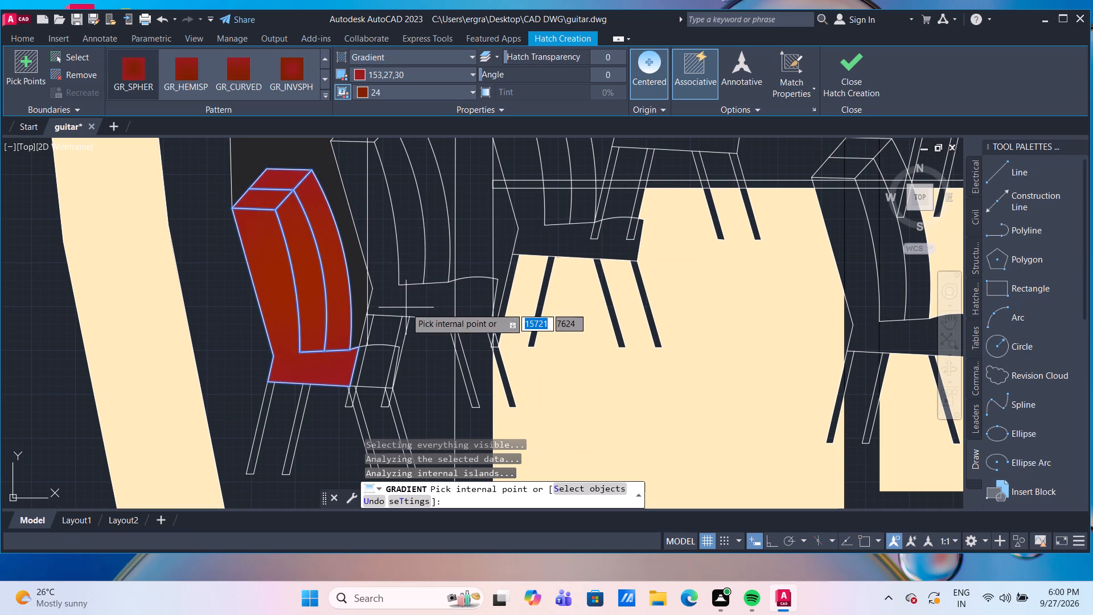
Add the second chair's seat, side, top faces and curved back panels to the red-brown gradient and finish the hatch.
{"action": "left_click", "coordinate": [406, 307]}
{"action": "left_click", "coordinate": [358, 184]}
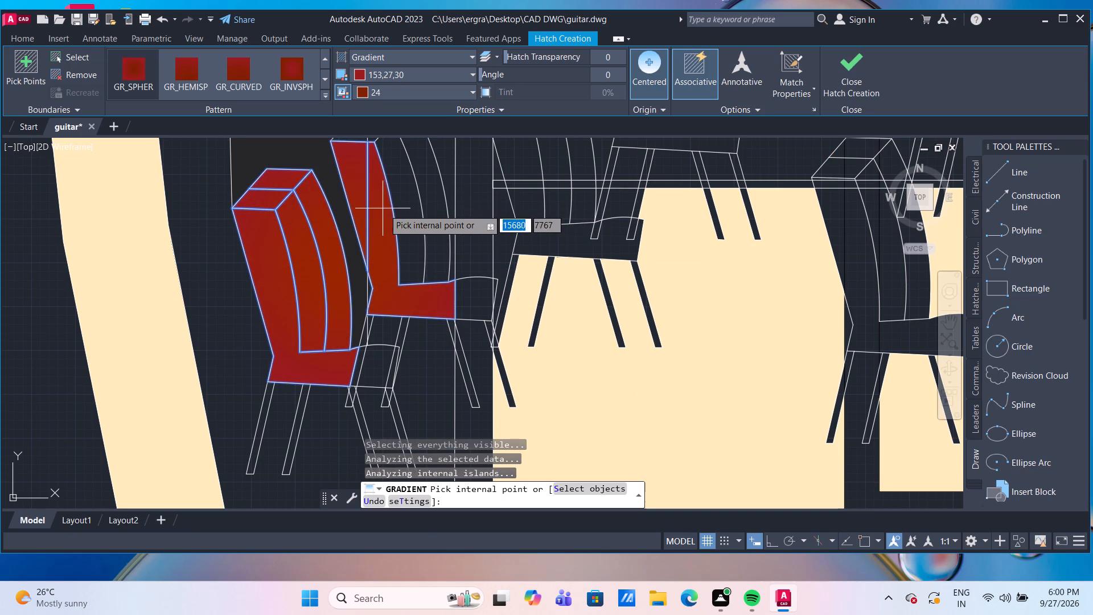
{"action": "middle_click_drag", "start_coordinate": [389, 220], "coordinate": [354, 307]}
{"action": "left_click", "coordinate": [344, 218]}
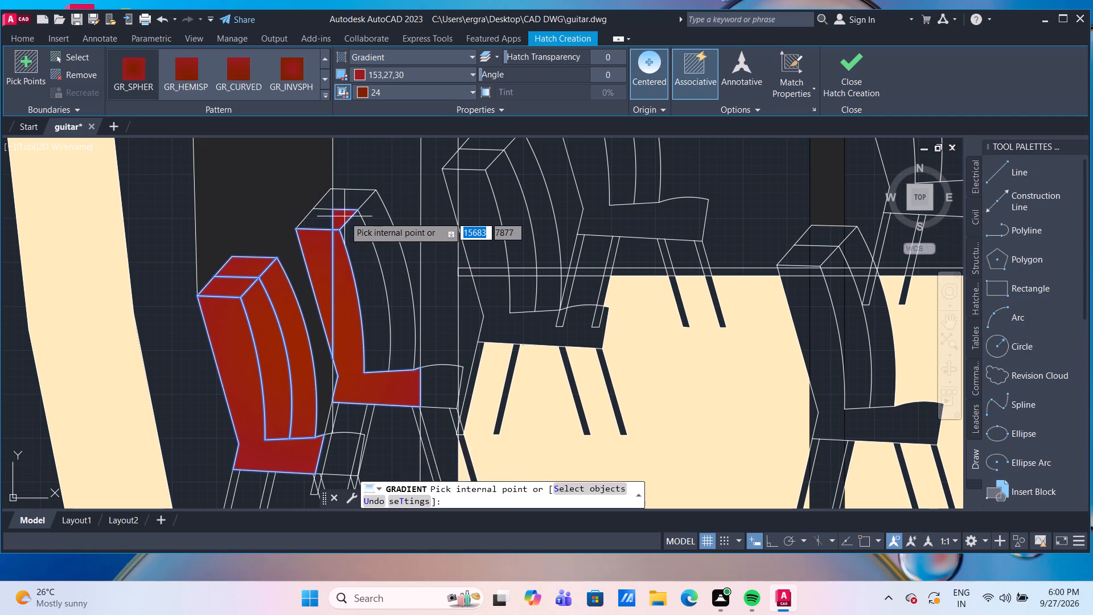
{"action": "left_click", "coordinate": [351, 199]}
{"action": "left_click", "coordinate": [322, 201]}
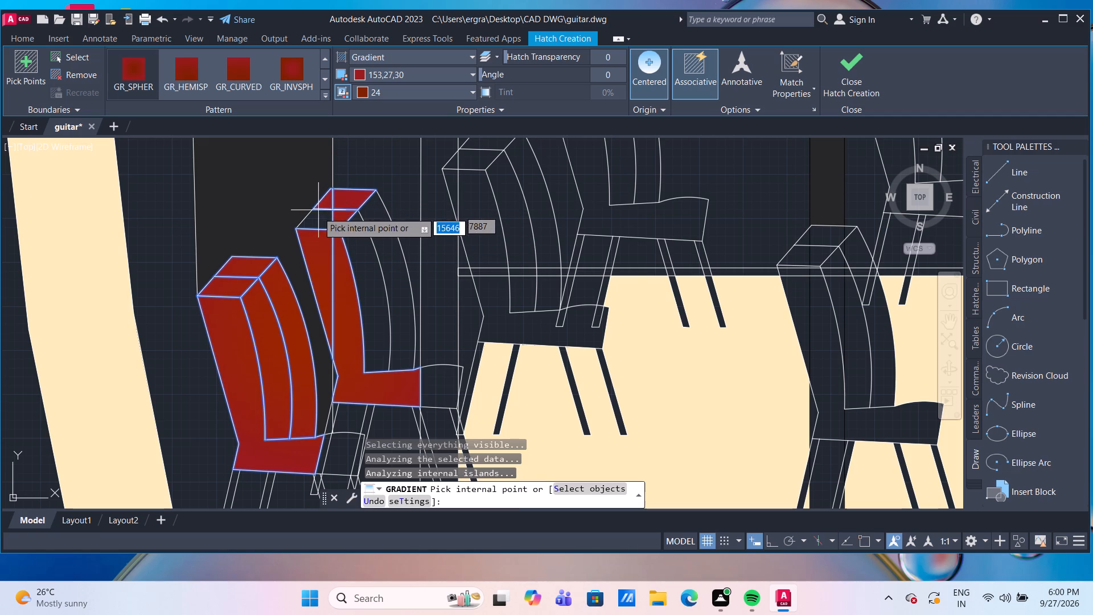
{"action": "left_click", "coordinate": [318, 213]}
{"action": "left_click", "coordinate": [371, 283]}
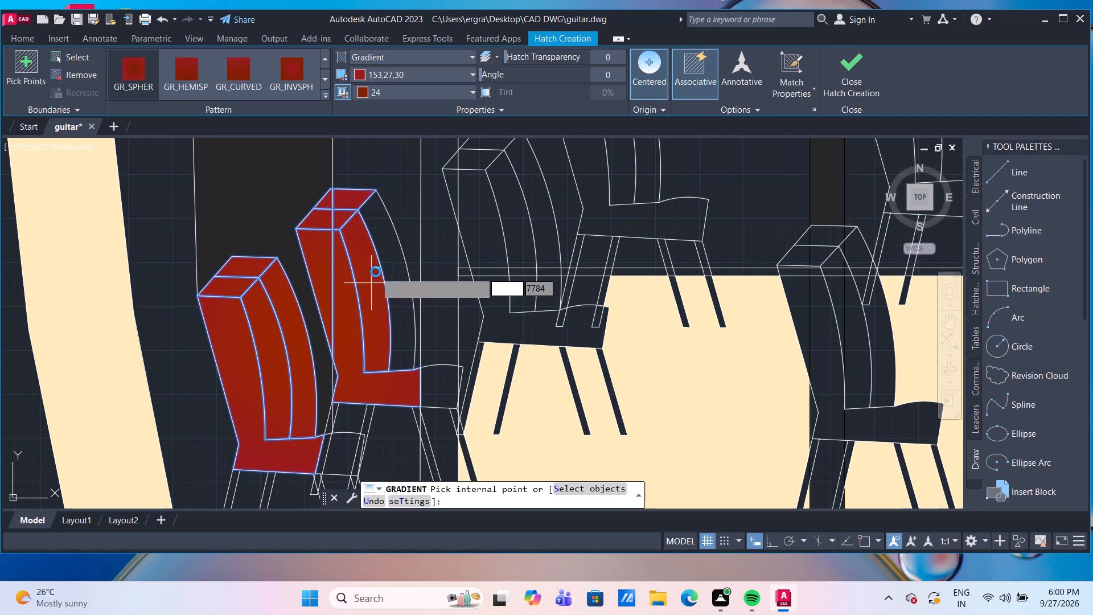
{"action": "left_click", "coordinate": [395, 273]}
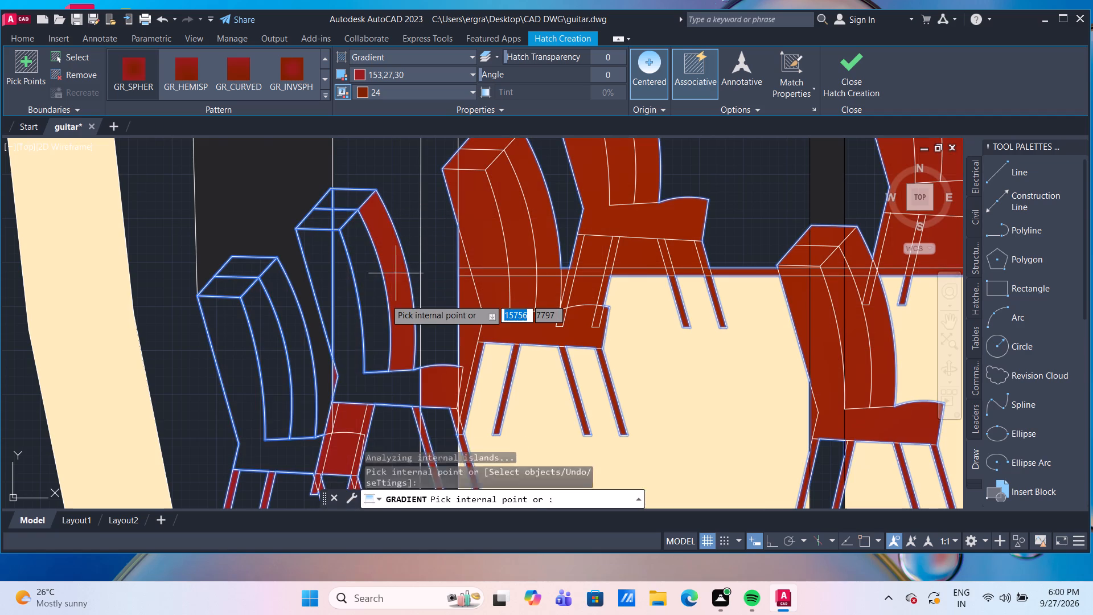
{"action": "scroll", "coordinate": [383, 299], "scroll_direction": "down", "scroll_amount": 1}
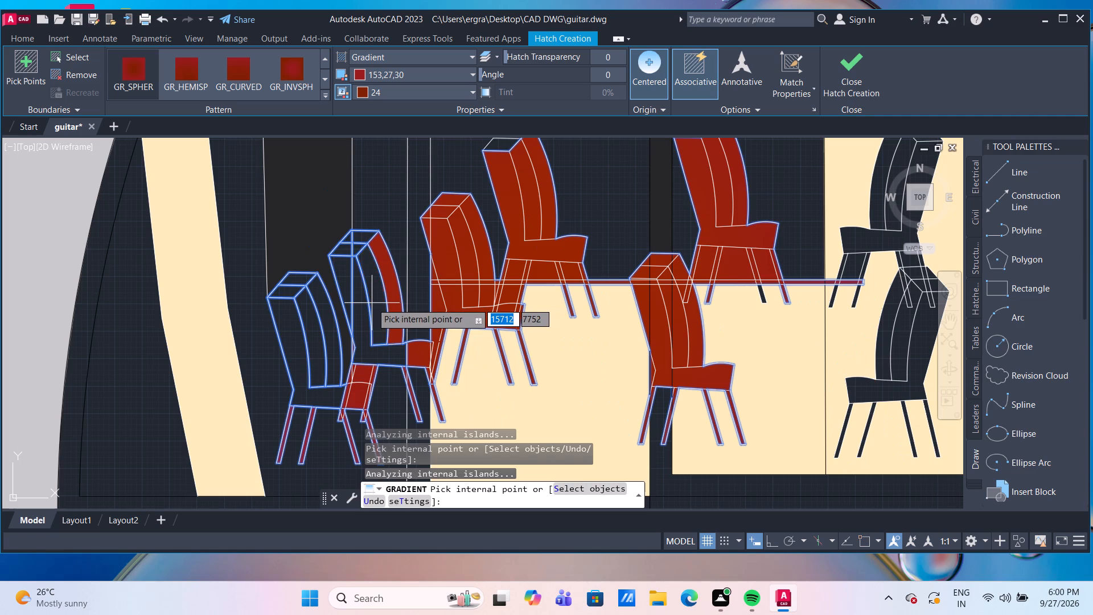
{"action": "scroll", "coordinate": [372, 303], "scroll_direction": "down", "scroll_amount": 2}
{"action": "scroll", "coordinate": [351, 320], "scroll_direction": "up", "scroll_amount": 1}
{"action": "key", "text": "Return"}
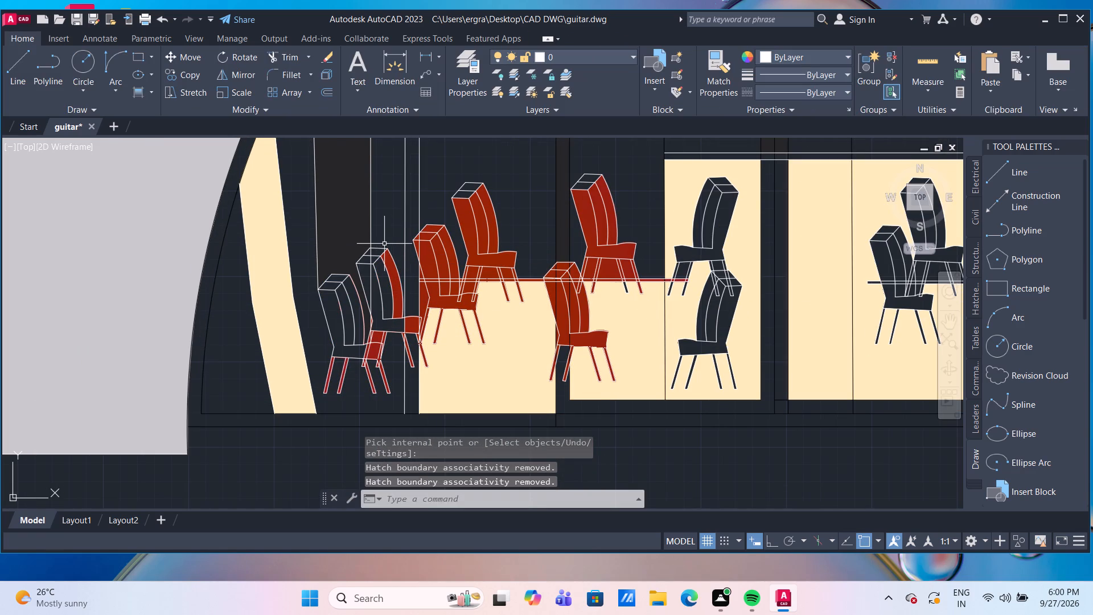
Fill the far-left chair's side, seat and curved back panels with a new gradient hatch in 153,27,30 and colour 24.
{"action": "scroll", "coordinate": [380, 319], "scroll_direction": "up", "scroll_amount": 1}
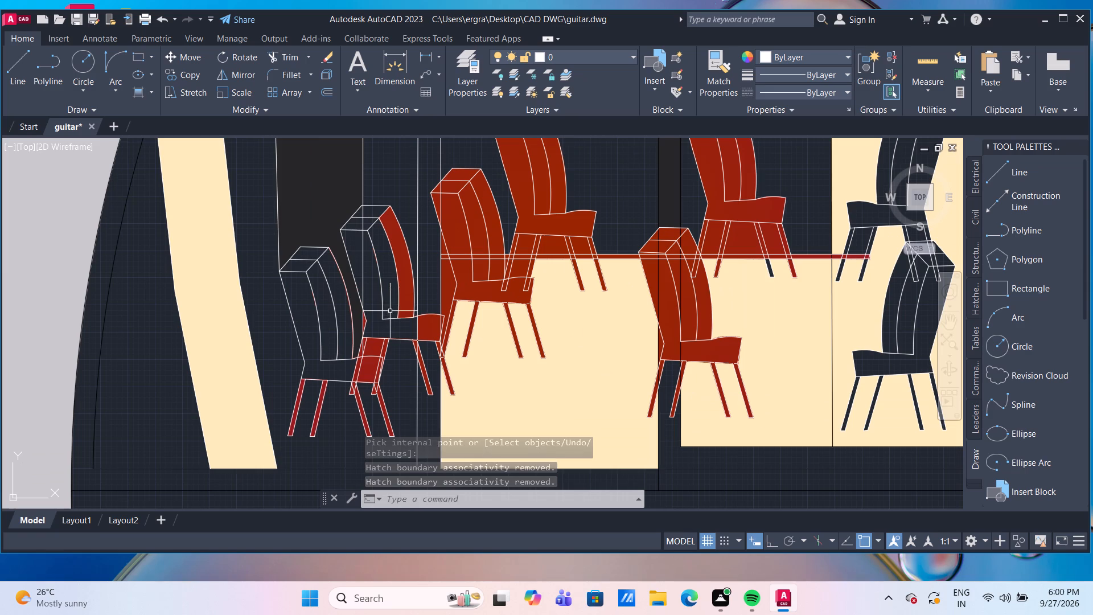
{"action": "left_click", "coordinate": [137, 96]}
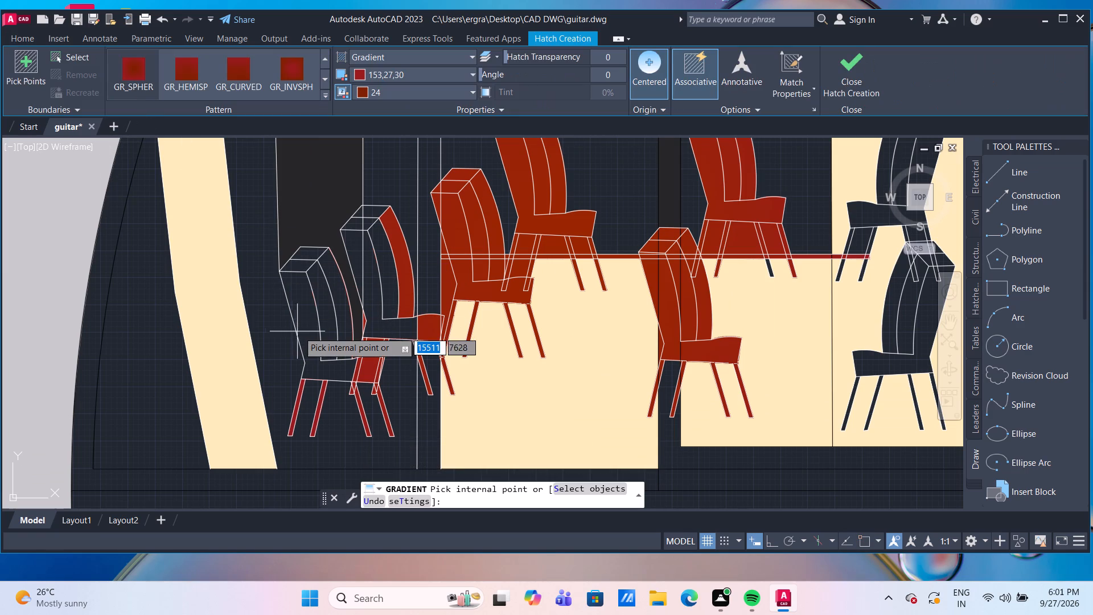
{"action": "left_click", "coordinate": [307, 321]}
{"action": "left_click", "coordinate": [325, 305]}
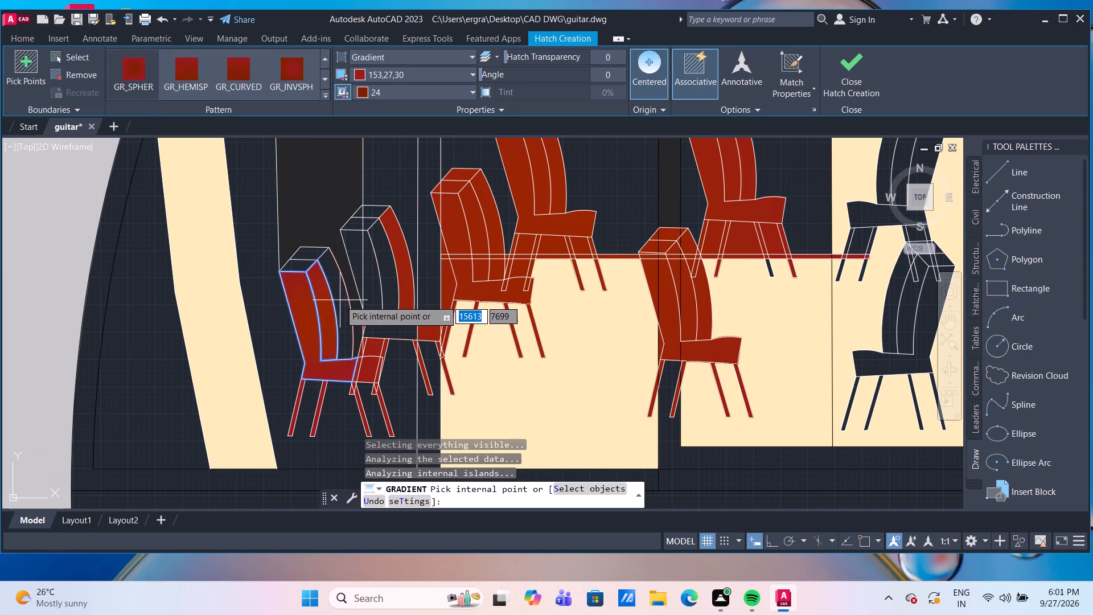
{"action": "left_click", "coordinate": [340, 300]}
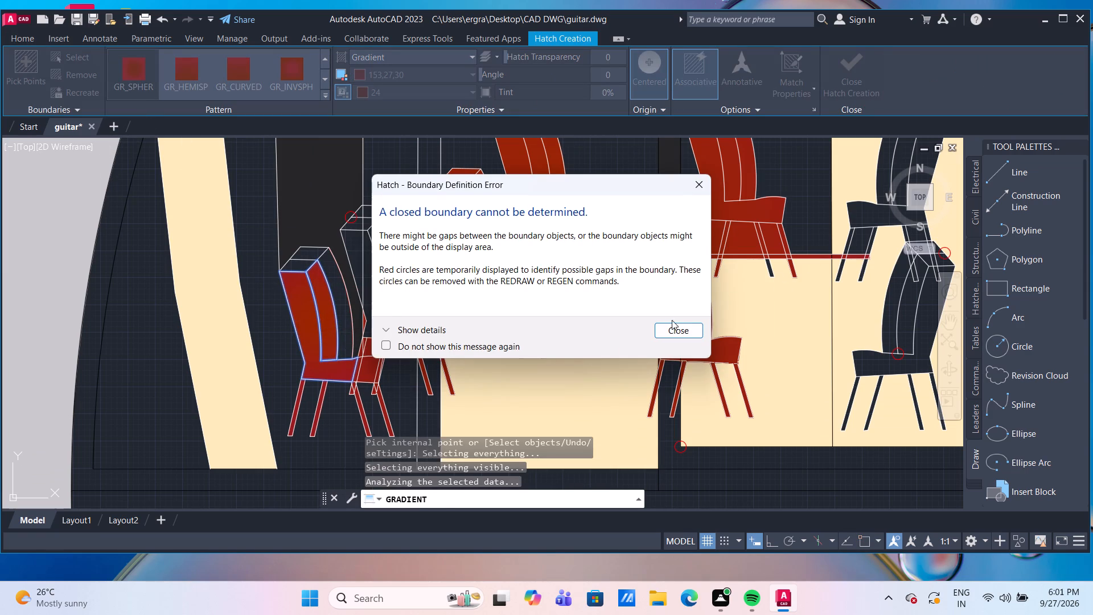
{"action": "left_click", "coordinate": [676, 328]}
{"action": "key", "text": "Return"}
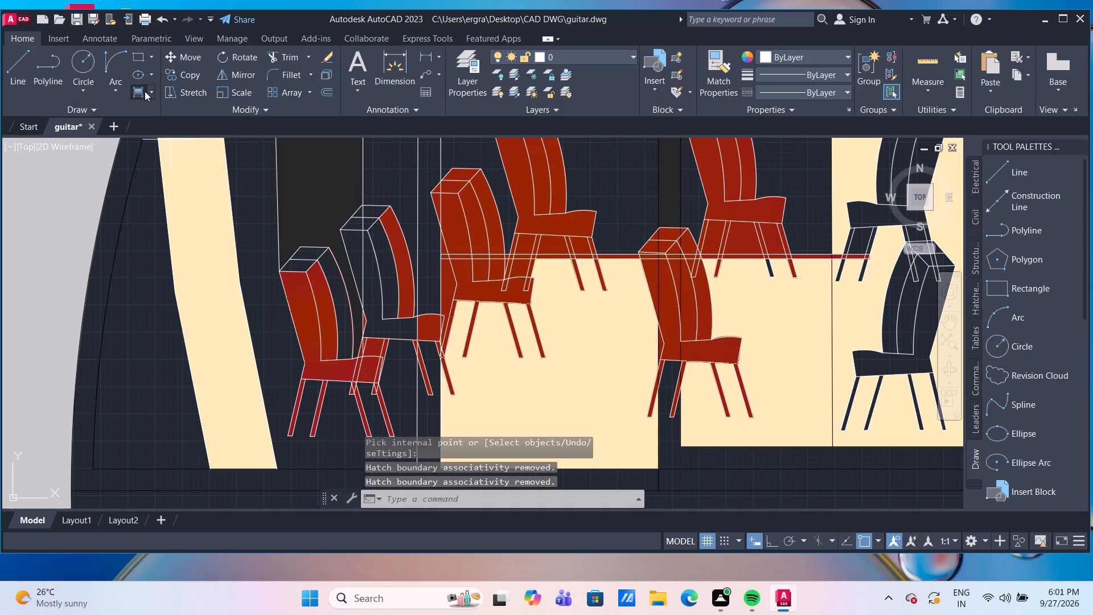
Apply the 153,27,30 and colour 24 gradient to the far-left chair's top and outer back and the second chair's side.
{"action": "left_click", "coordinate": [141, 91]}
{"action": "scroll", "coordinate": [430, 285], "scroll_direction": "up", "scroll_amount": 2}
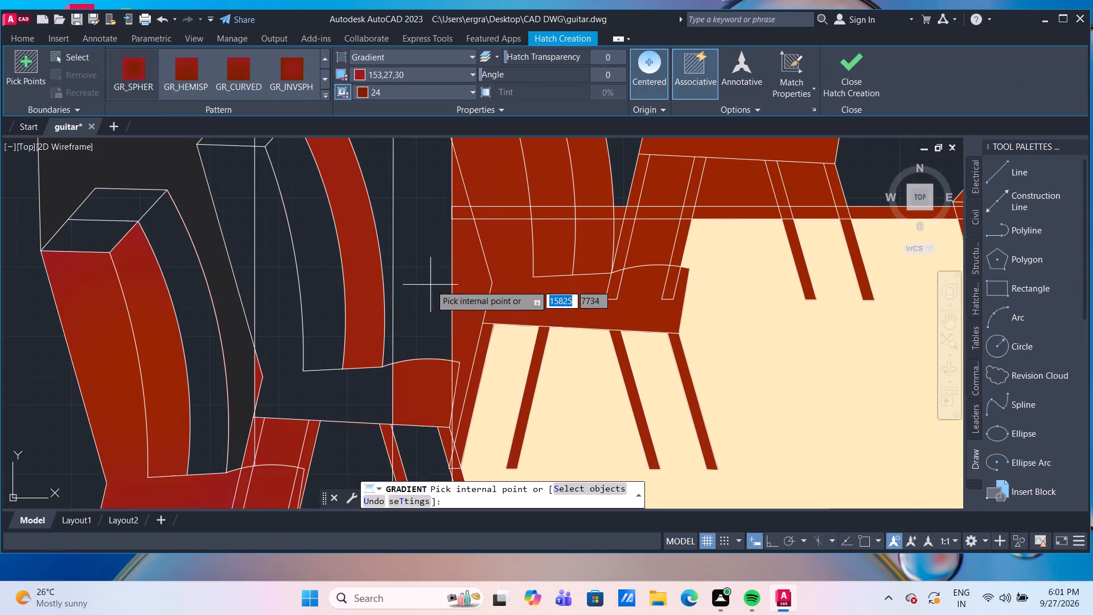
{"action": "left_click", "coordinate": [315, 305]}
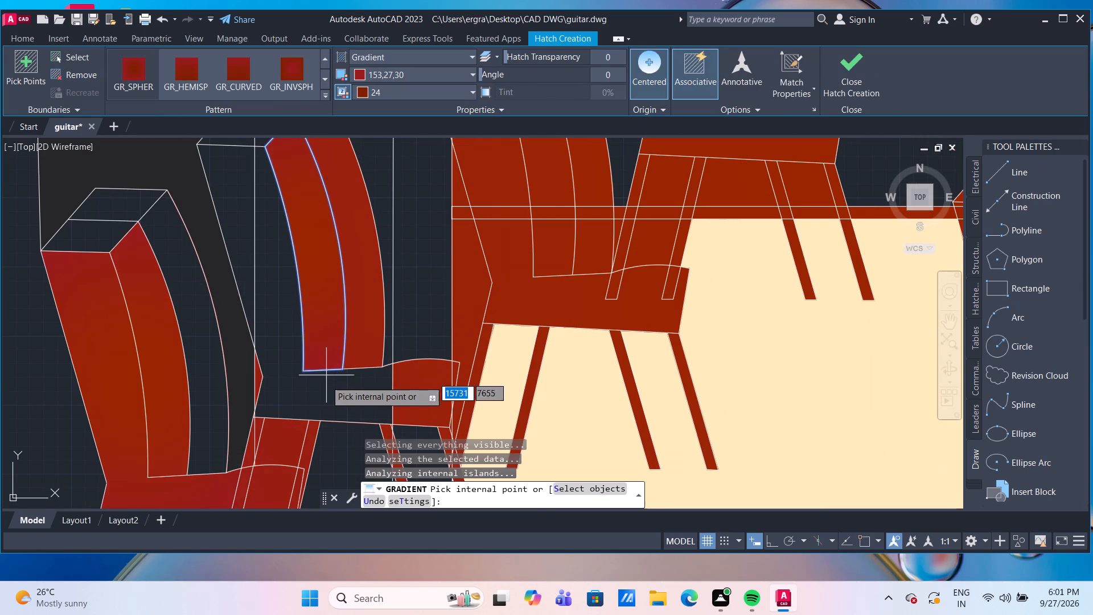
{"action": "left_click", "coordinate": [326, 396]}
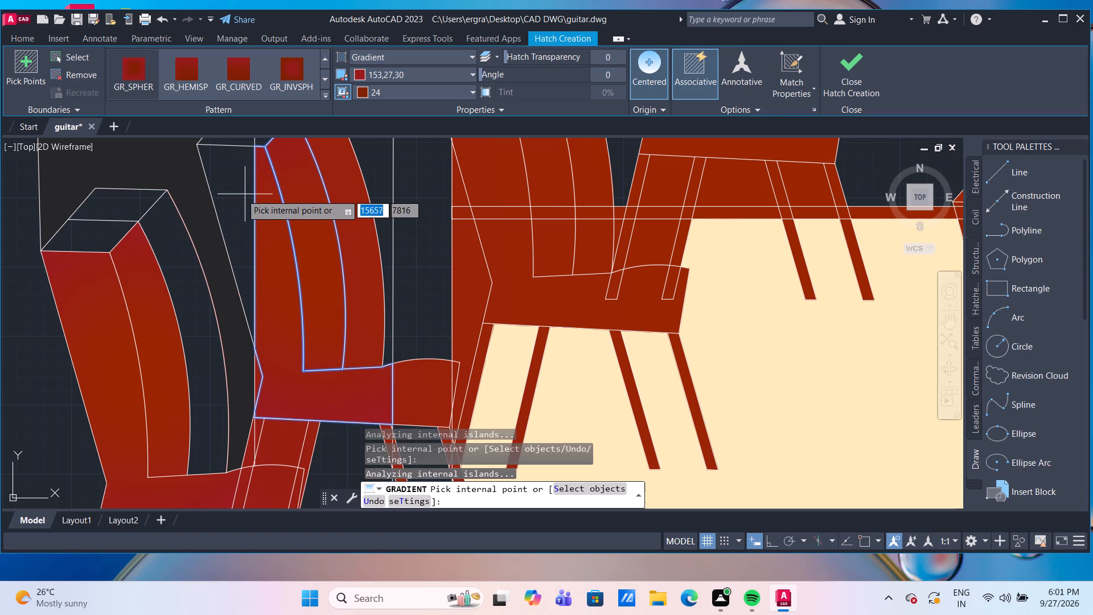
{"action": "left_click", "coordinate": [165, 240]}
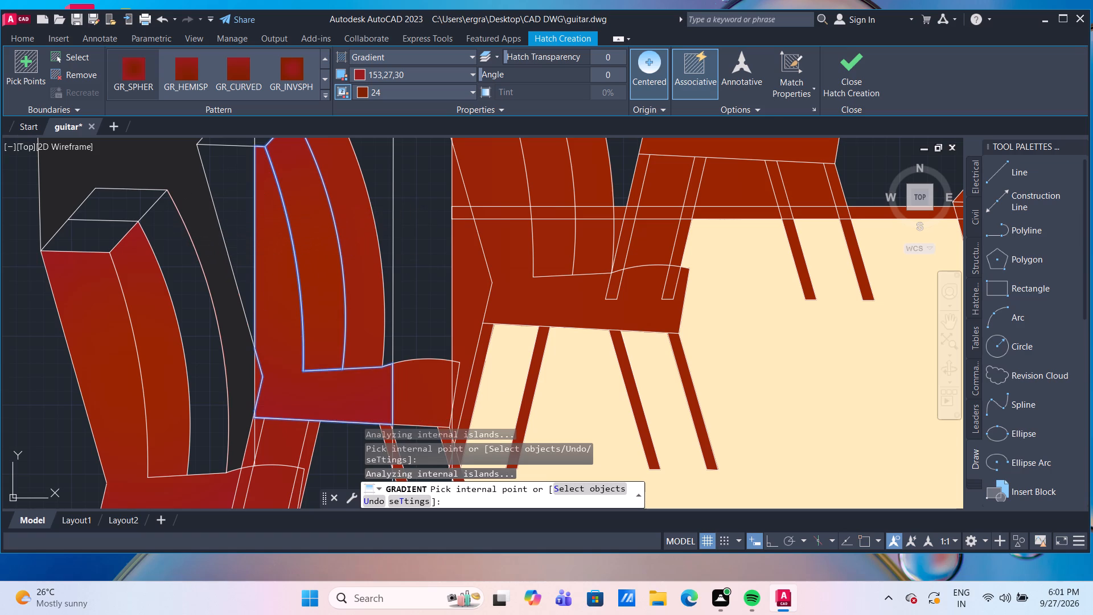
{"action": "left_click", "coordinate": [273, 232]}
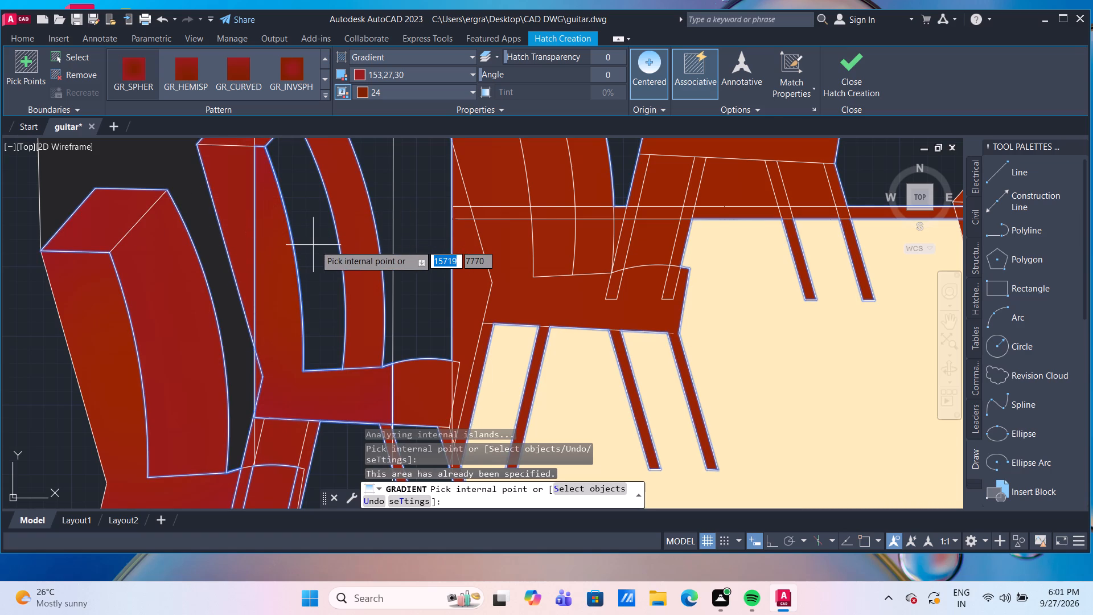
{"action": "left_click", "coordinate": [315, 245]}
{"action": "left_click", "coordinate": [278, 242]}
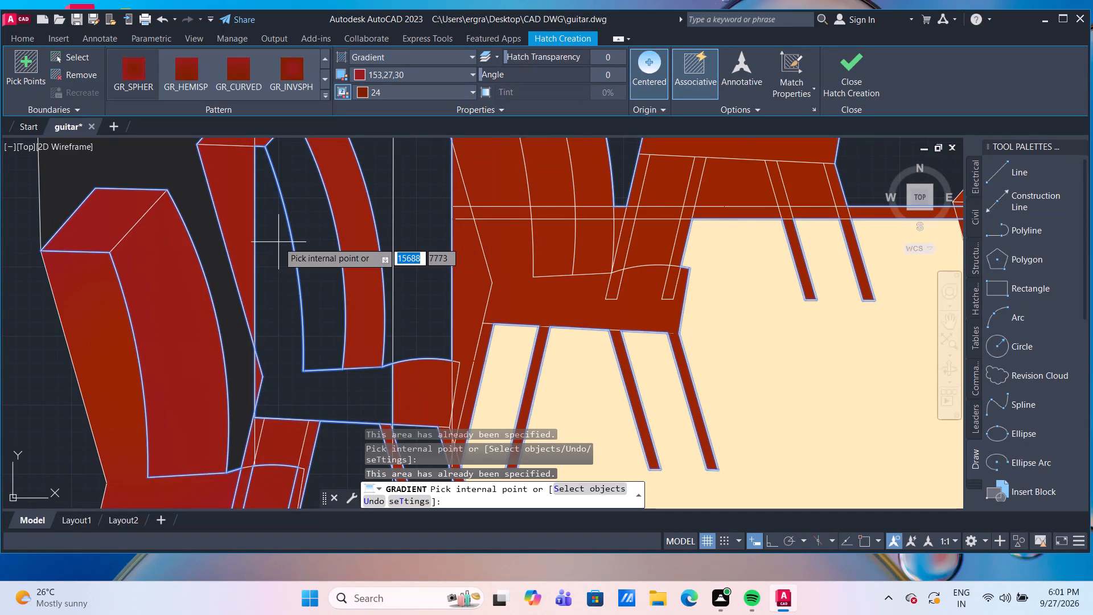
{"action": "key", "text": "Escape"}
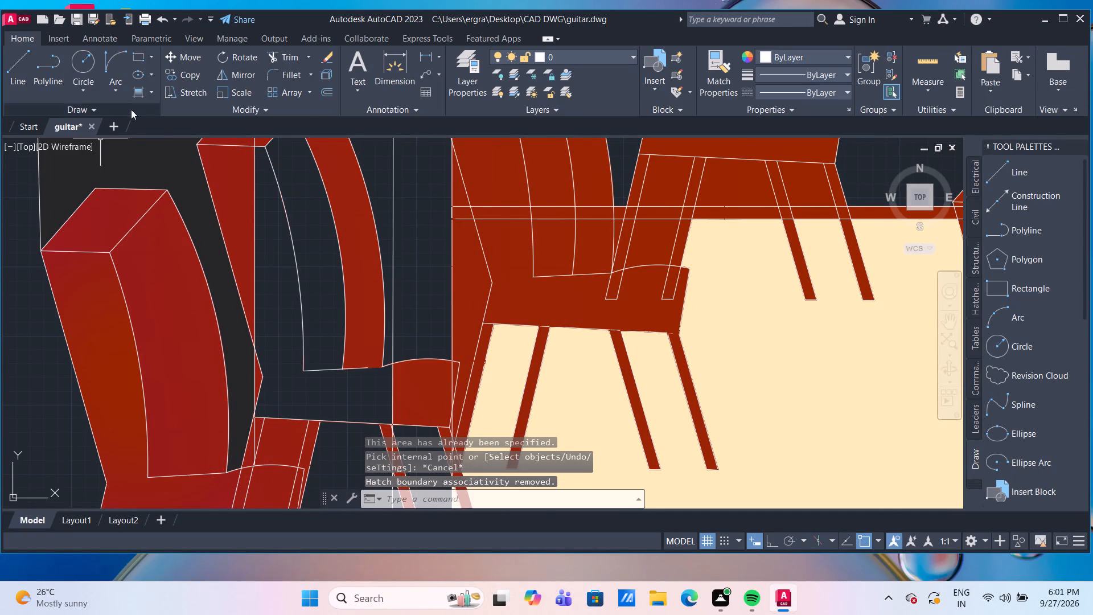
Fill the second chair's remaining seat, side and curved back panel with the same red-brown gradient.
{"action": "left_click", "coordinate": [138, 96]}
{"action": "left_click", "coordinate": [280, 326]}
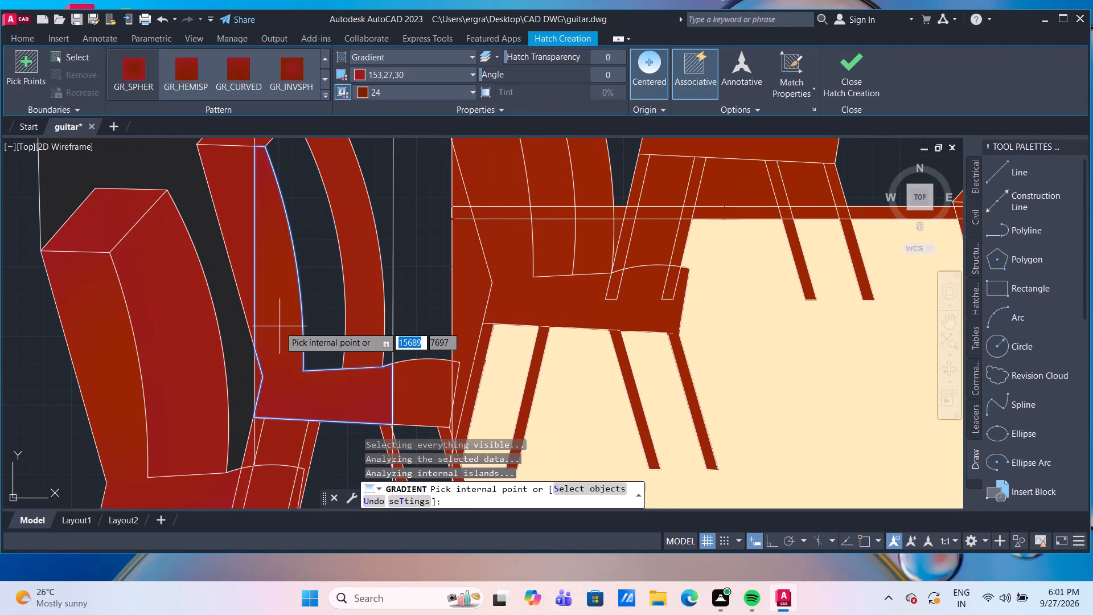
{"action": "left_click", "coordinate": [317, 259]}
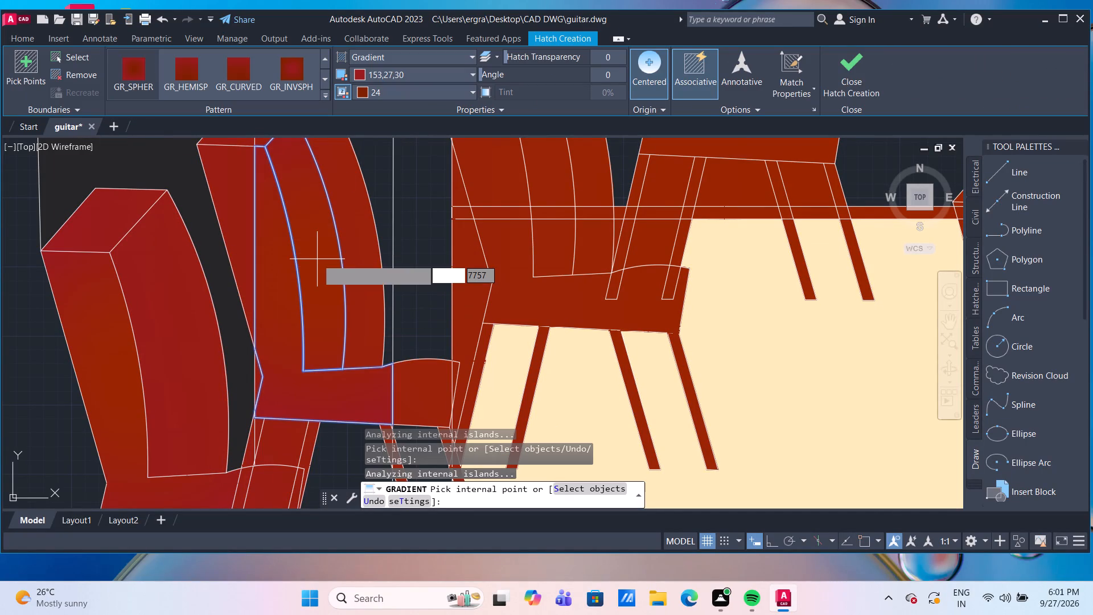
{"action": "key", "text": "Escape"}
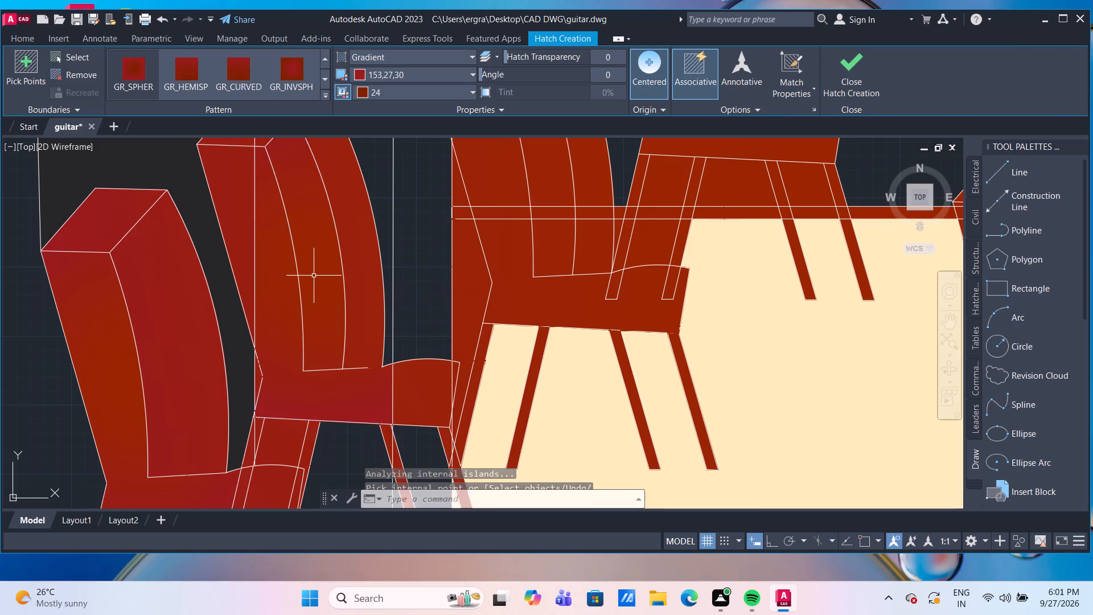
Fill the unfilled top faces of the two rear red chairs with the red-brown gradient and finish the hatch.
{"action": "scroll", "coordinate": [315, 273], "scroll_direction": "down", "scroll_amount": 4}
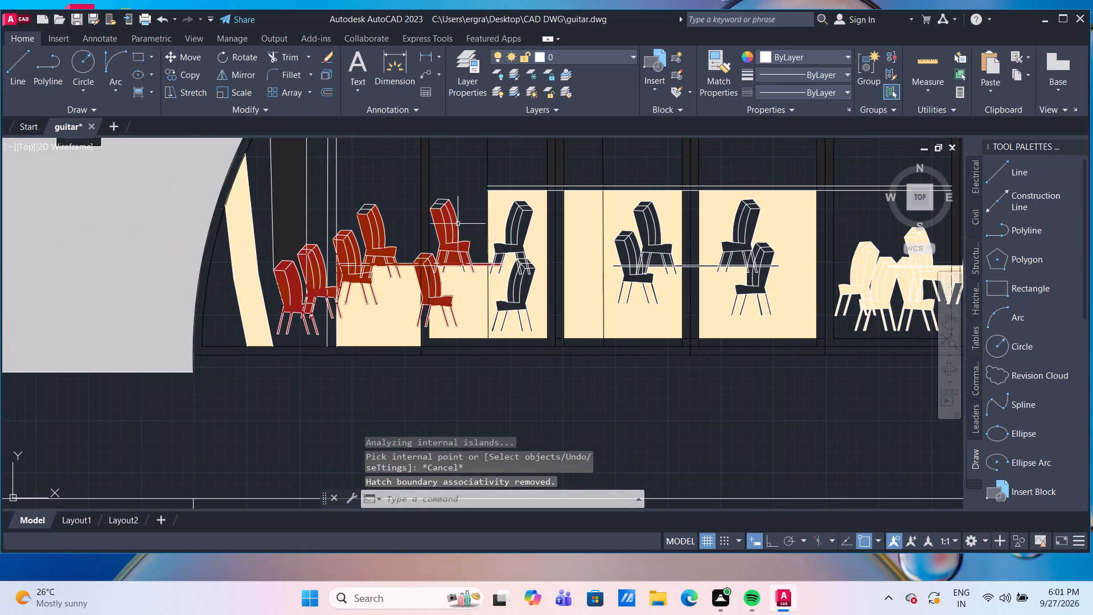
{"action": "scroll", "coordinate": [450, 216], "scroll_direction": "up", "scroll_amount": 2}
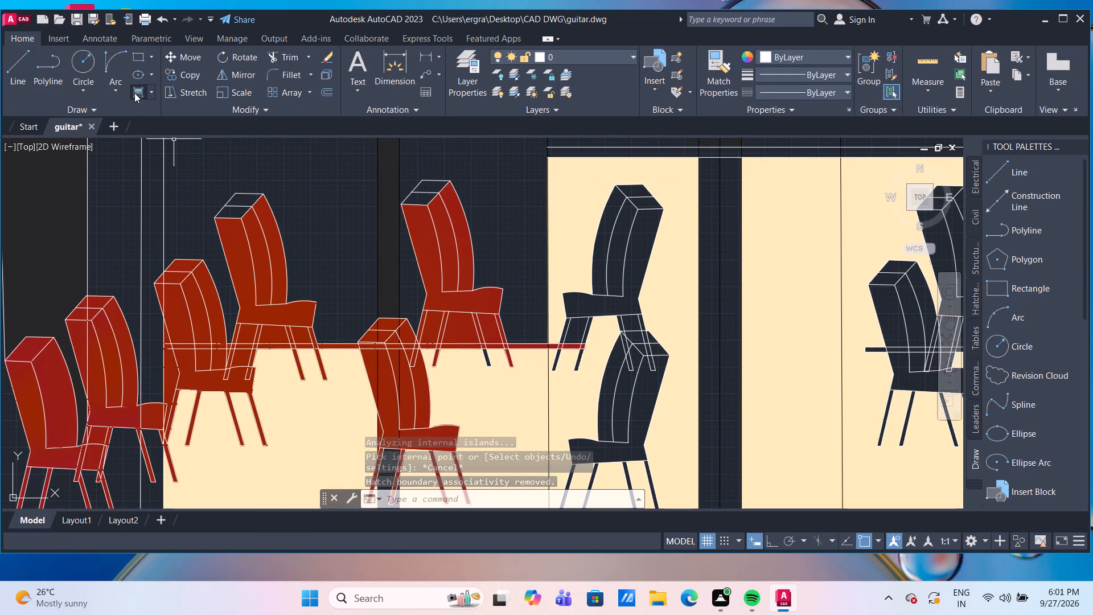
{"action": "left_click", "coordinate": [134, 93]}
{"action": "left_click", "coordinate": [233, 210]}
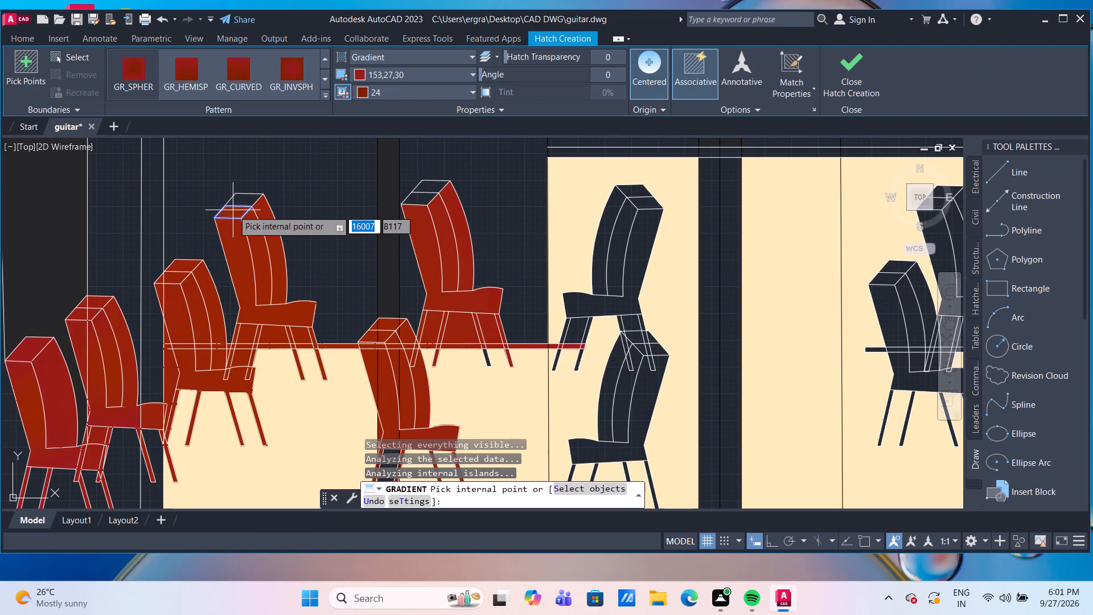
{"action": "left_click", "coordinate": [240, 202]}
{"action": "left_click", "coordinate": [423, 205]}
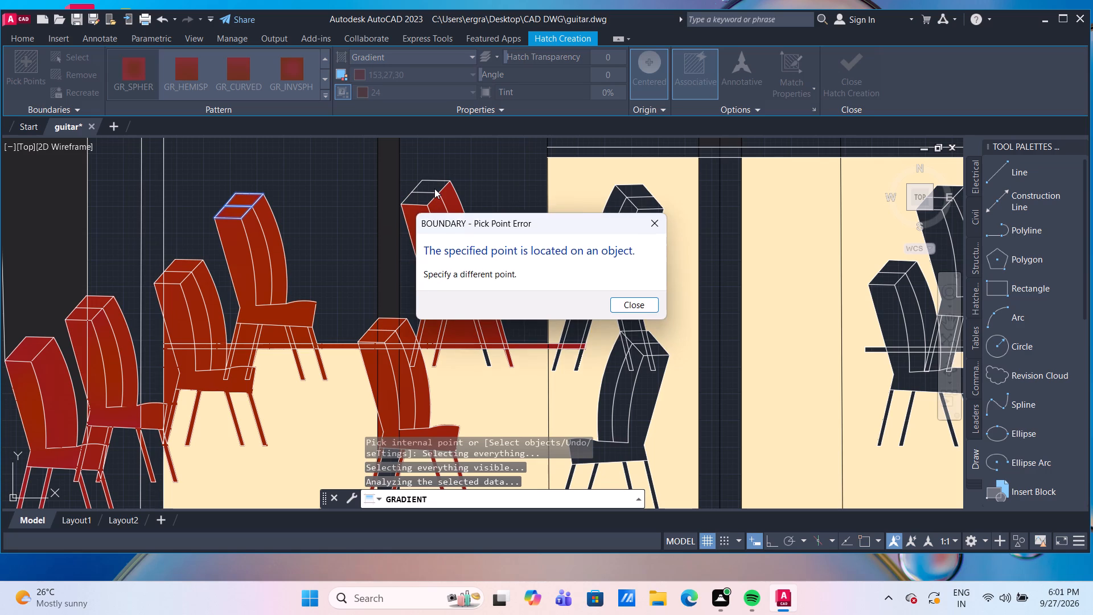
{"action": "key", "text": "Escape"}
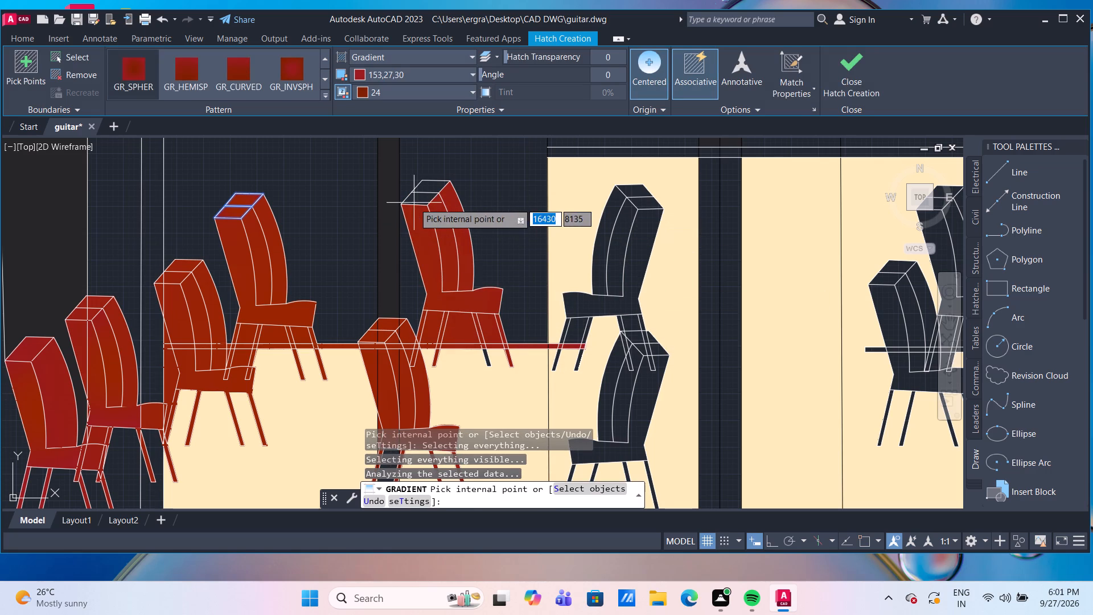
{"action": "left_click", "coordinate": [412, 198]}
{"action": "left_click", "coordinate": [423, 187]}
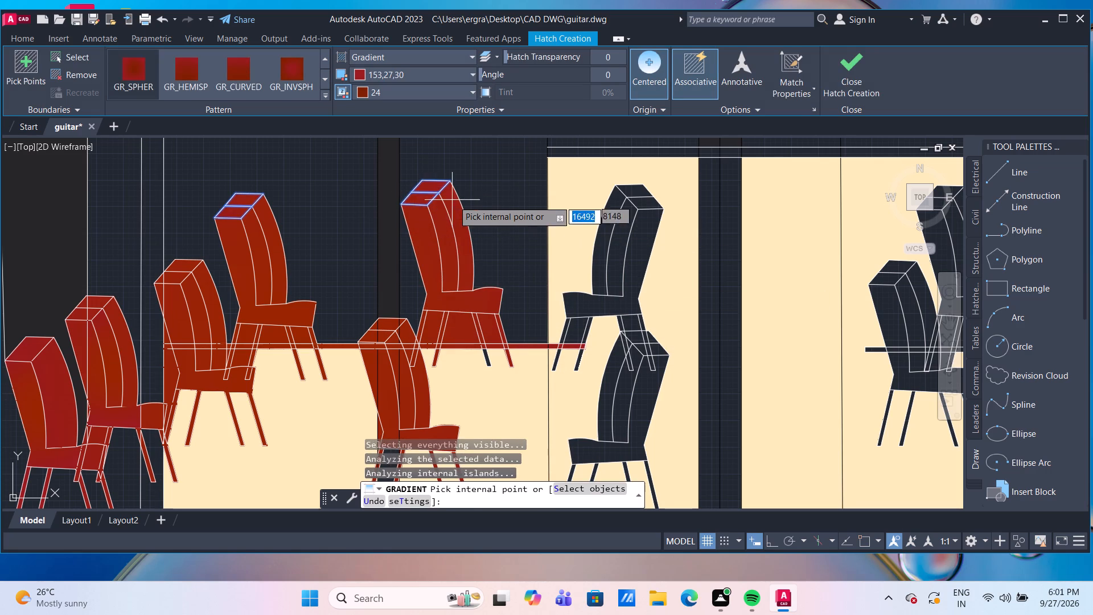
{"action": "key", "text": "Return"}
Set up a new gradient hatch with the GR_CURVED pattern, first colour 82,15,16 and second index colour 244.
{"action": "scroll", "coordinate": [484, 215], "scroll_direction": "down", "scroll_amount": 3}
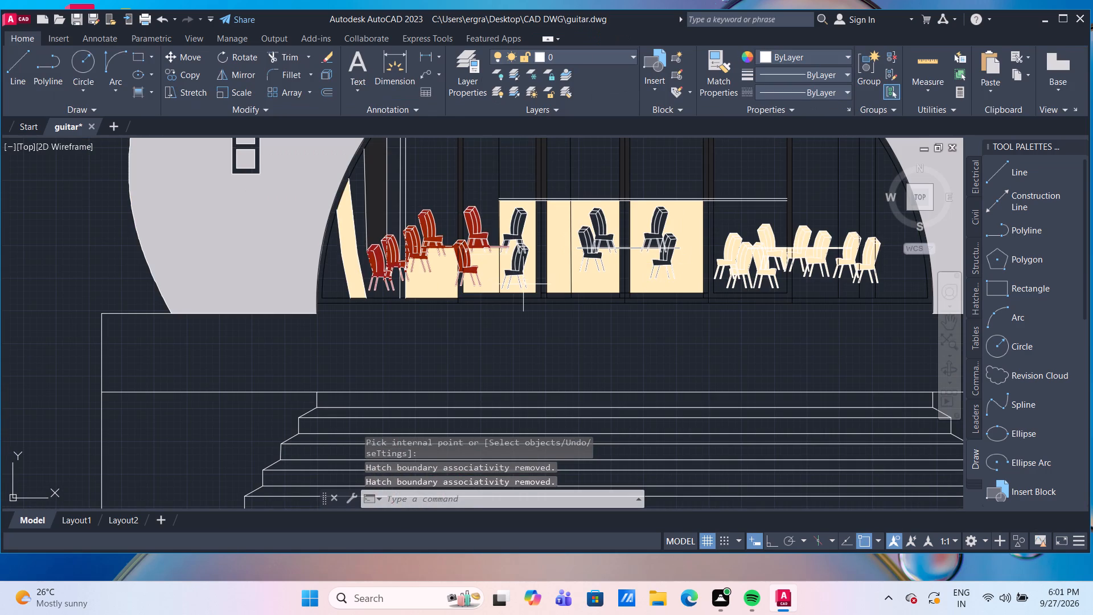
{"action": "scroll", "coordinate": [522, 274], "scroll_direction": "down", "scroll_amount": 2}
{"action": "scroll", "coordinate": [562, 247], "scroll_direction": "up", "scroll_amount": 4}
{"action": "scroll", "coordinate": [420, 293], "scroll_direction": "up", "scroll_amount": 1}
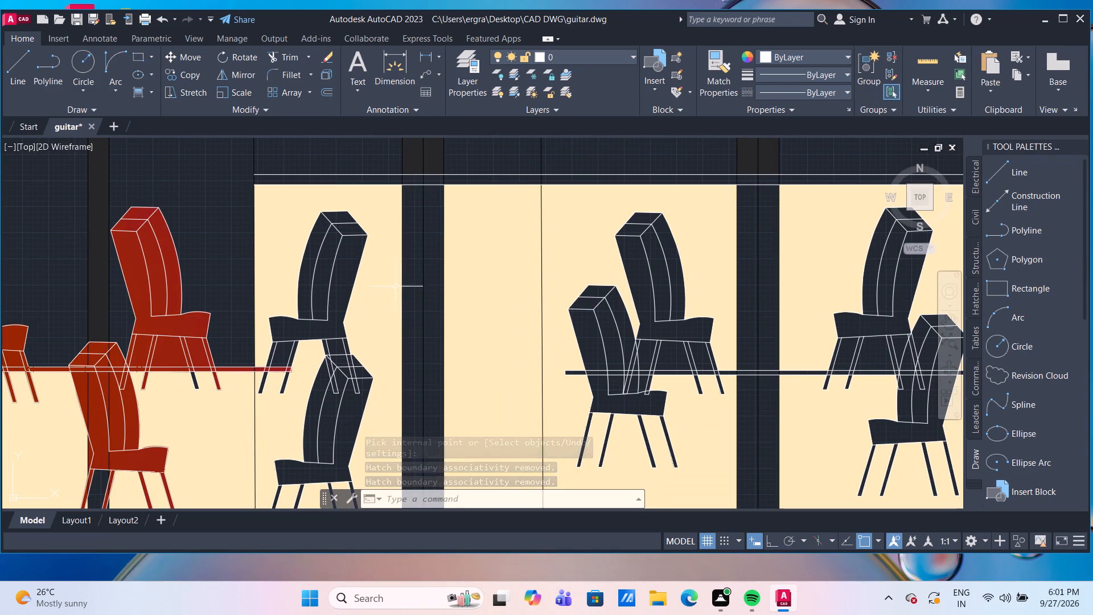
{"action": "left_click", "coordinate": [151, 92]}
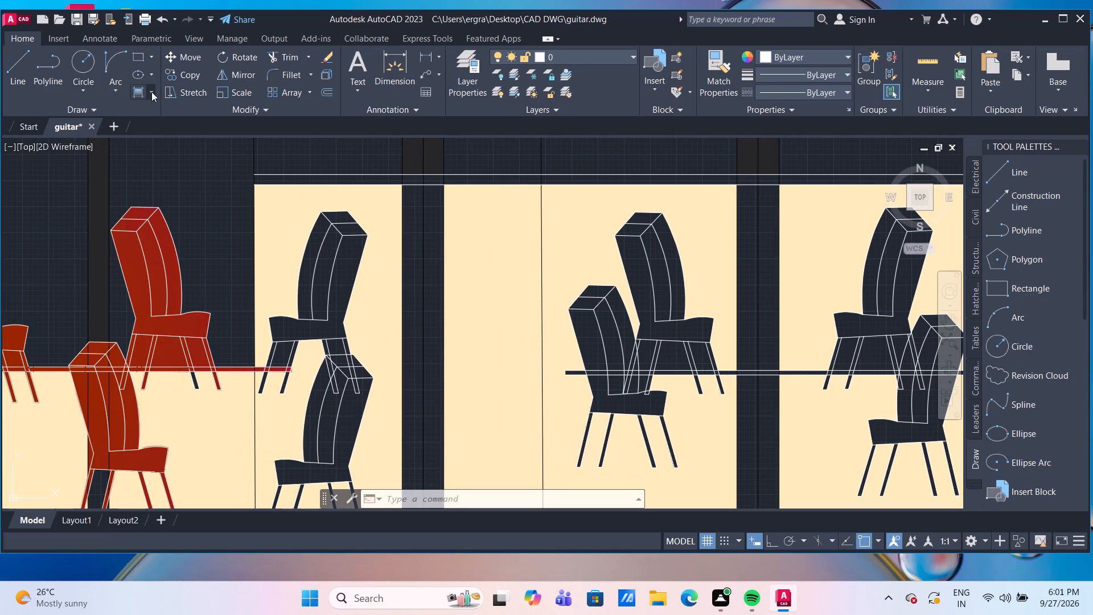
{"action": "left_click", "coordinate": [162, 141]}
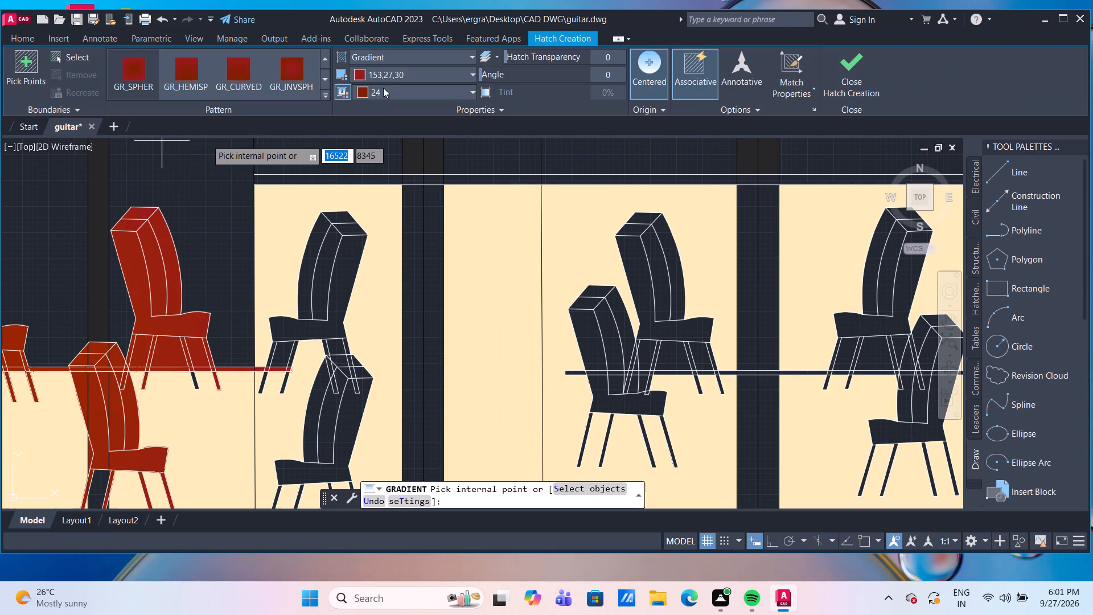
{"action": "left_click", "coordinate": [395, 73]}
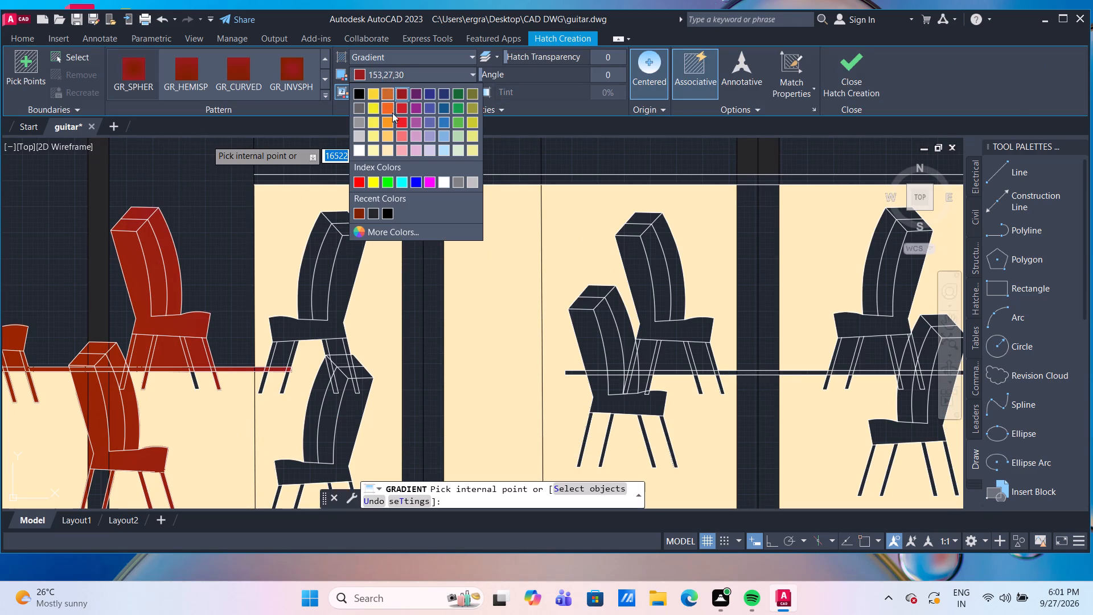
{"action": "left_click", "coordinate": [390, 233]}
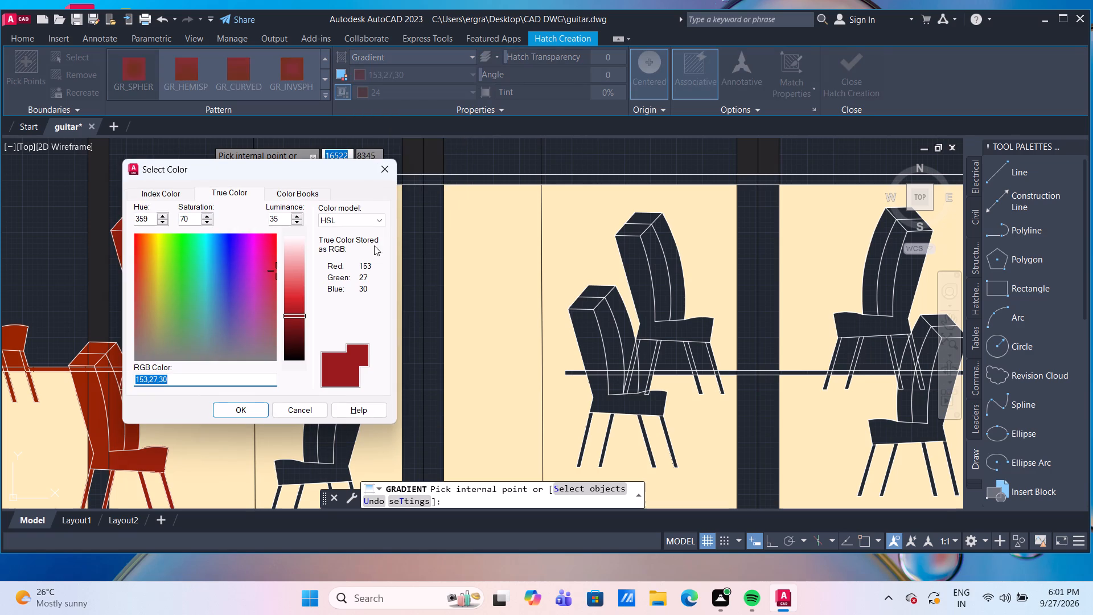
{"action": "left_click", "coordinate": [297, 337]}
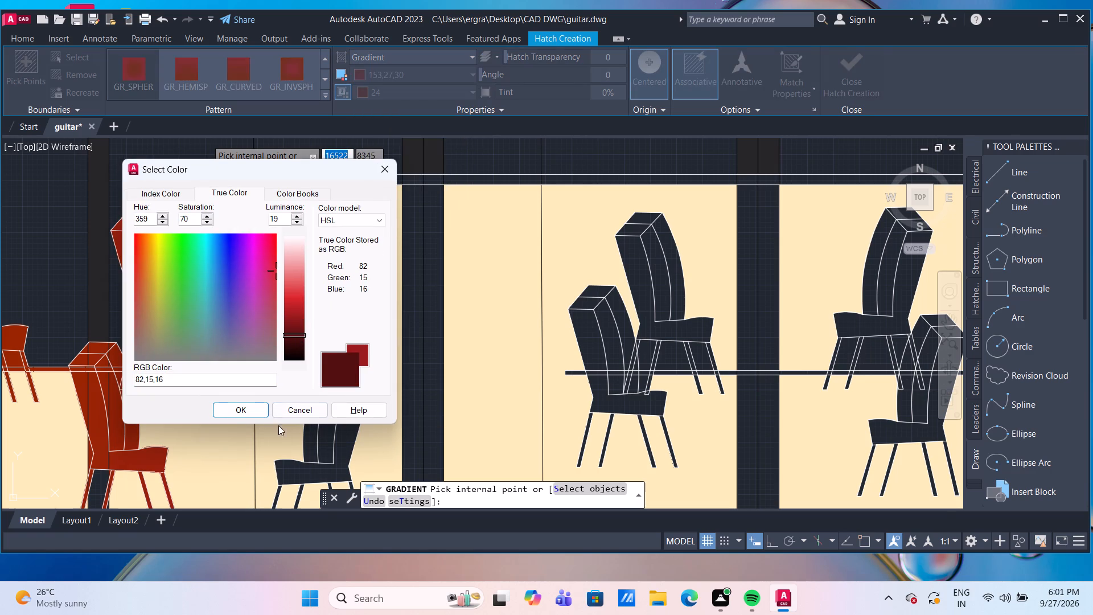
{"action": "left_click", "coordinate": [237, 411]}
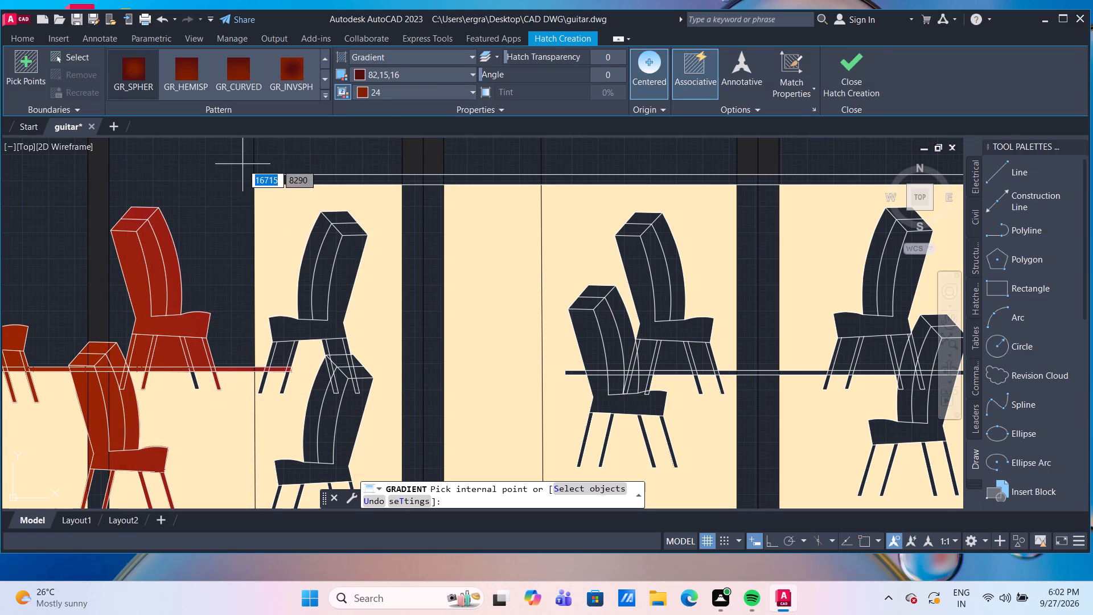
{"action": "left_click", "coordinate": [377, 89]}
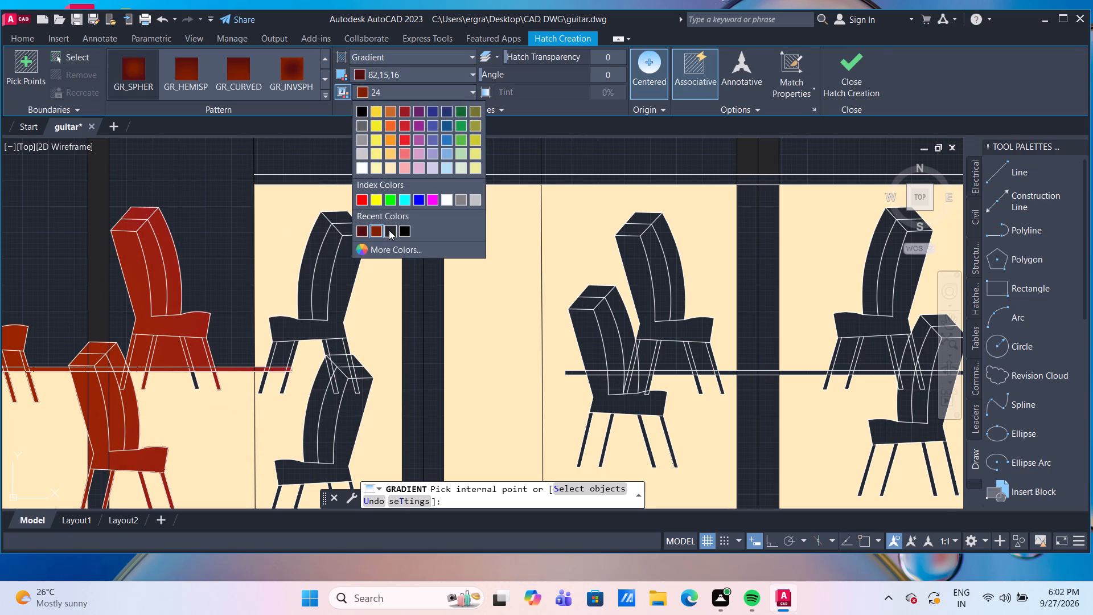
{"action": "left_click", "coordinate": [404, 230]}
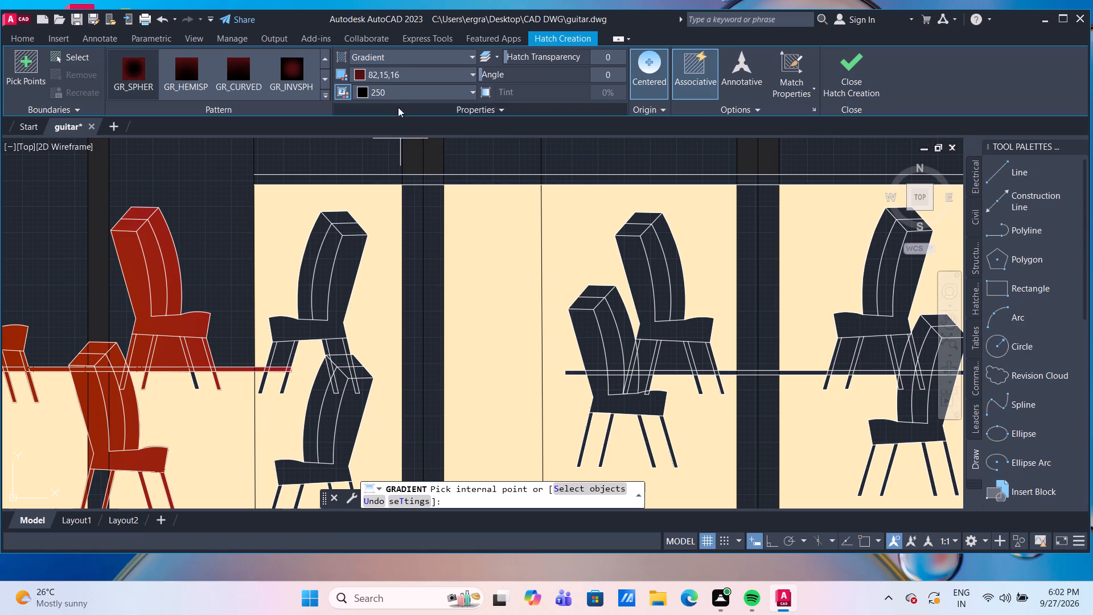
{"action": "left_click", "coordinate": [396, 89]}
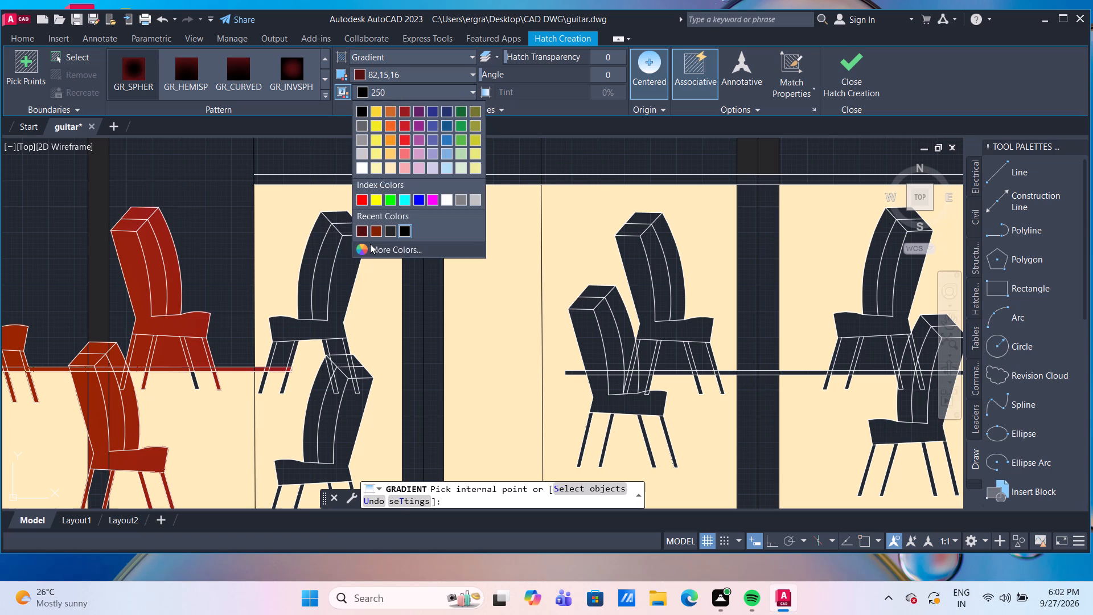
{"action": "left_click", "coordinate": [371, 249]}
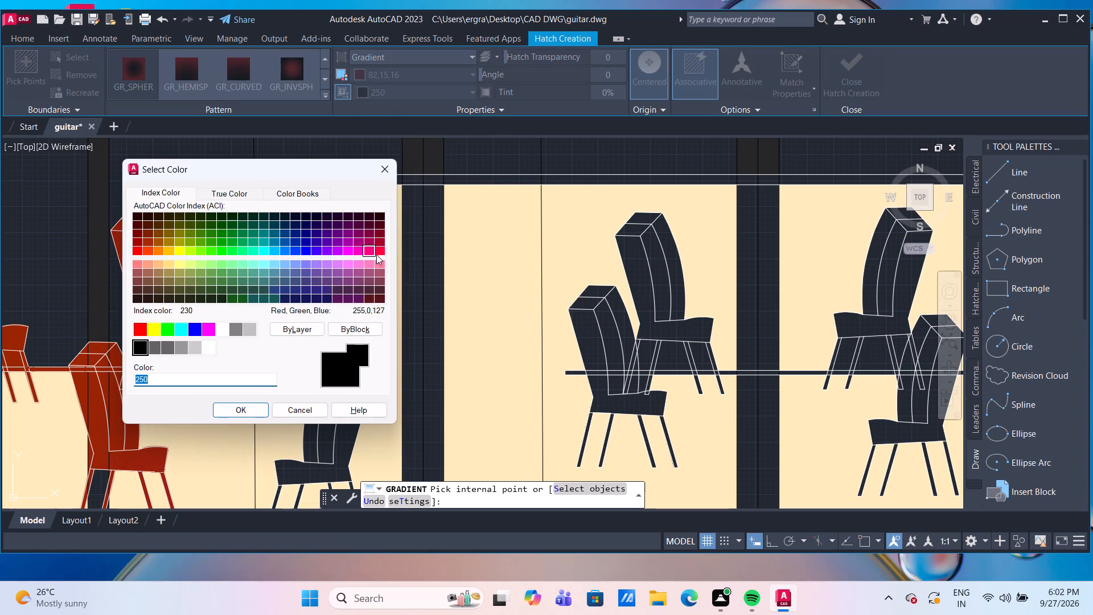
{"action": "left_click", "coordinate": [380, 233]}
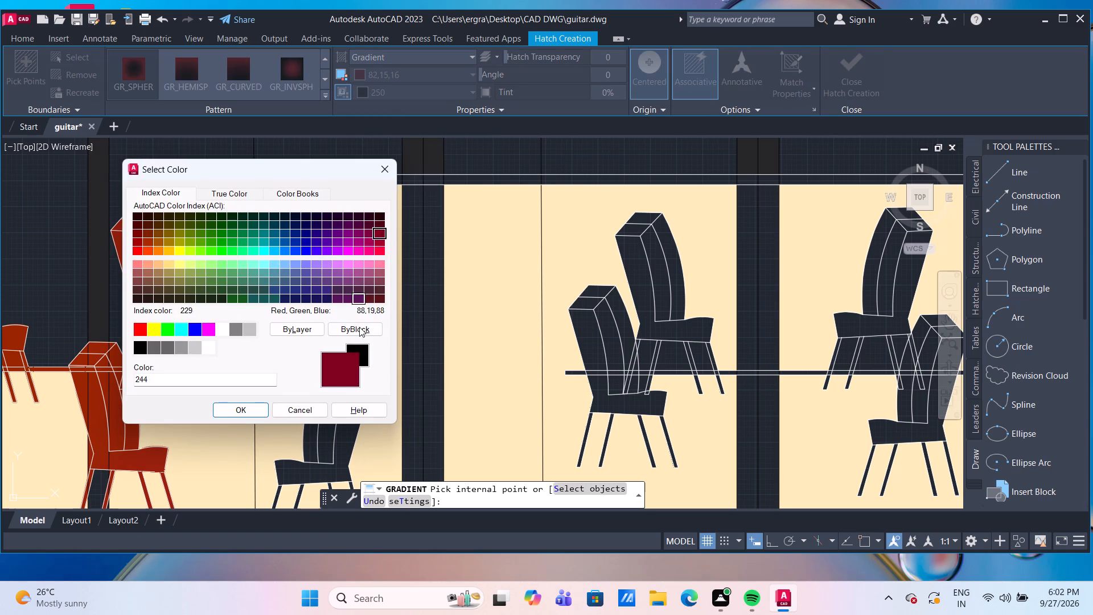
{"action": "left_click", "coordinate": [253, 409]}
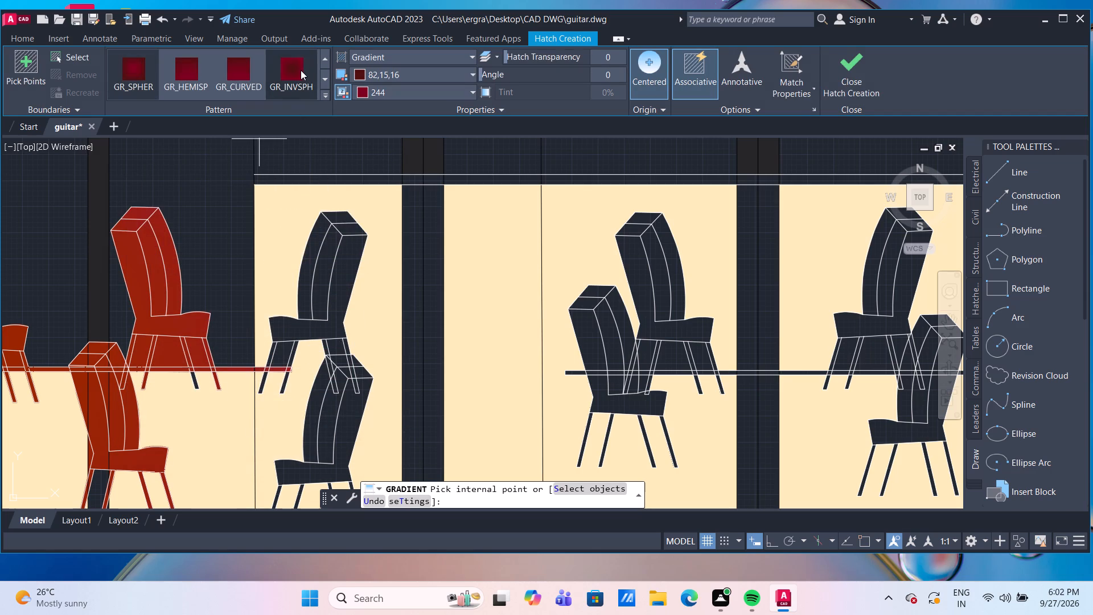
{"action": "left_click", "coordinate": [231, 72]}
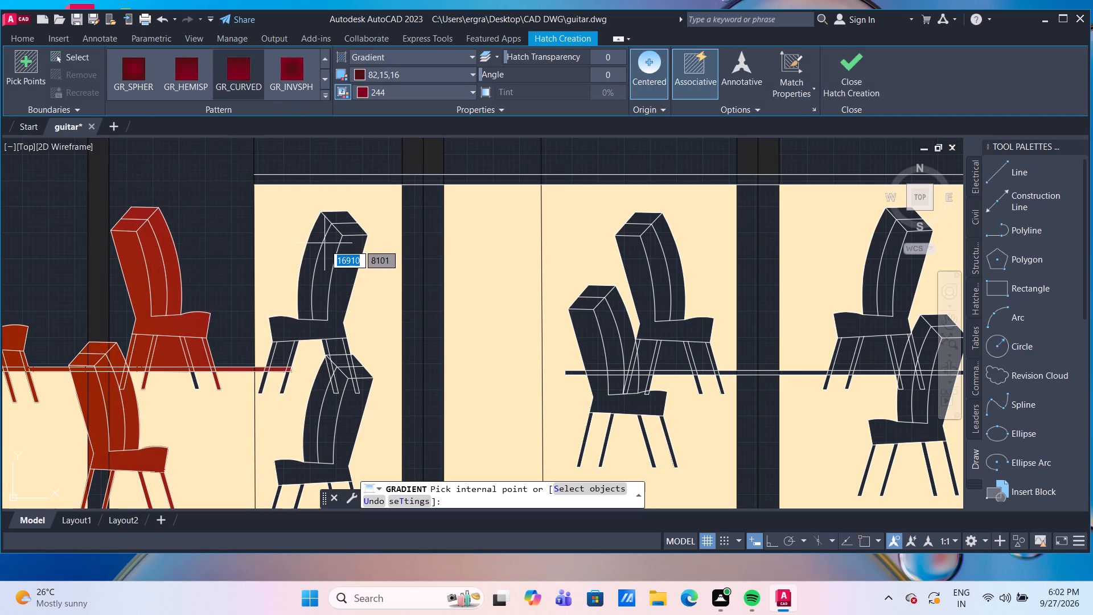
Apply the dark-red gradient to the back panels and body of the upper unfilled chair beside the red chairs, ending the hatch.
{"action": "left_click", "coordinate": [324, 254]}
{"action": "left_click", "coordinate": [318, 232]}
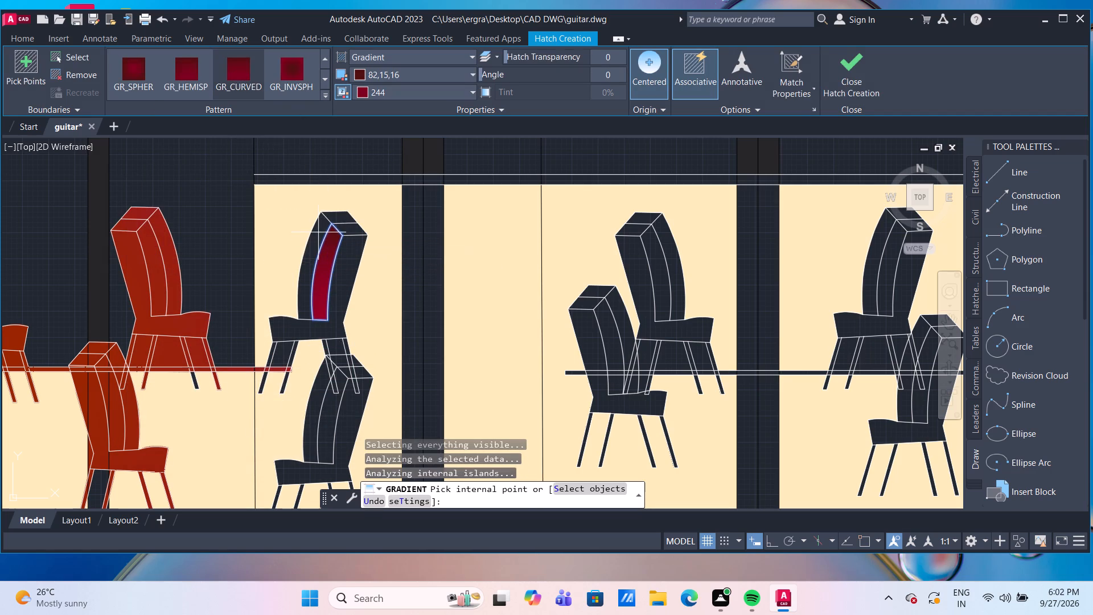
{"action": "left_click", "coordinate": [341, 257]}
{"action": "left_click", "coordinate": [341, 258]}
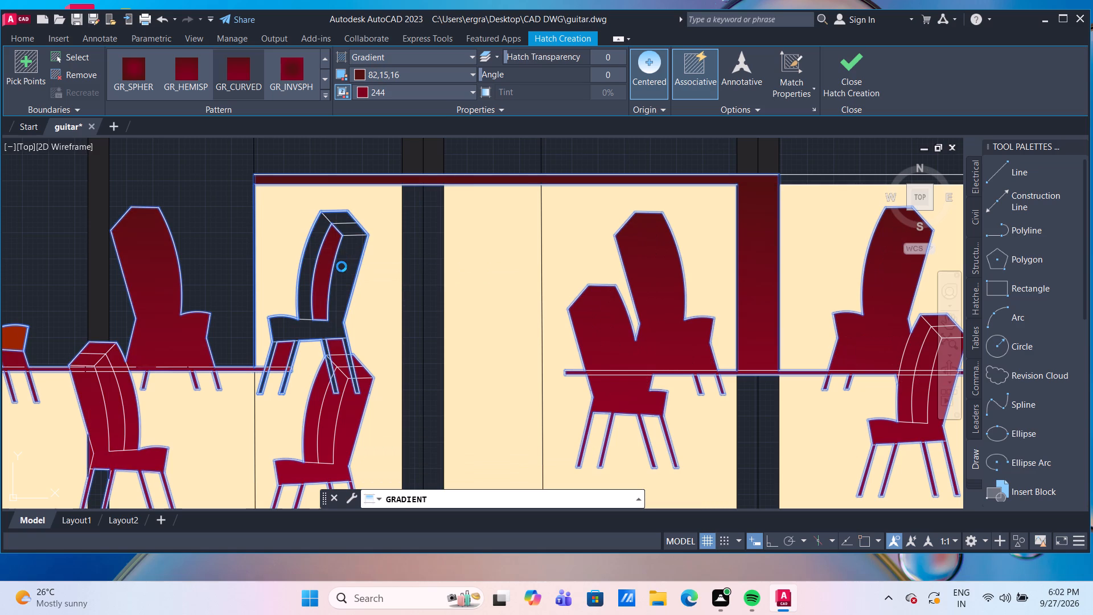
{"action": "scroll", "coordinate": [342, 267], "scroll_direction": "down", "scroll_amount": 3}
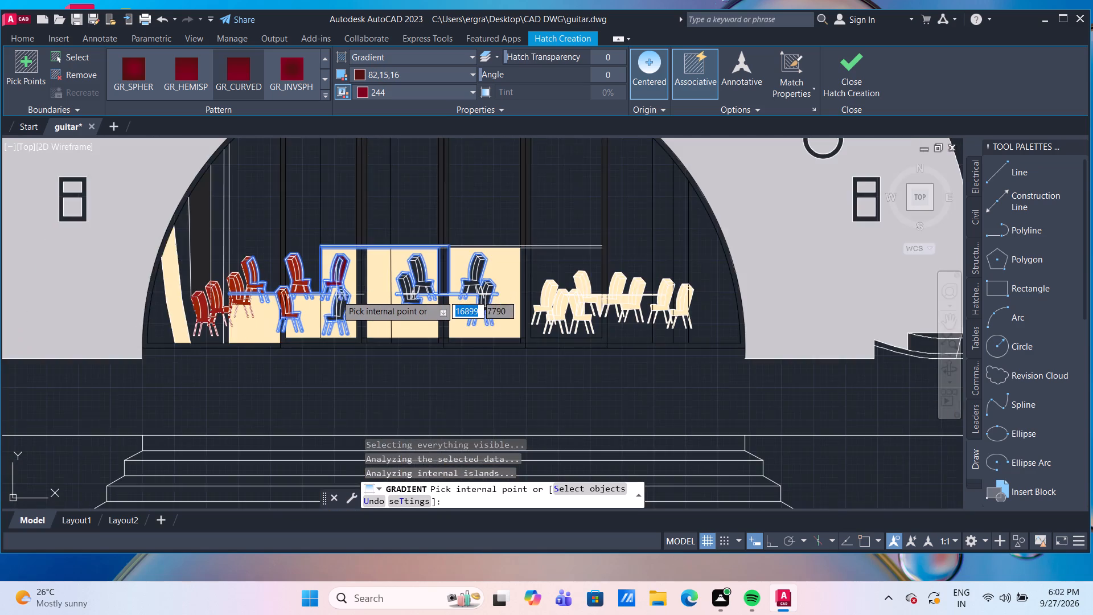
{"action": "scroll", "coordinate": [337, 305], "scroll_direction": "up", "scroll_amount": 3}
{"action": "key", "text": "Escape"}
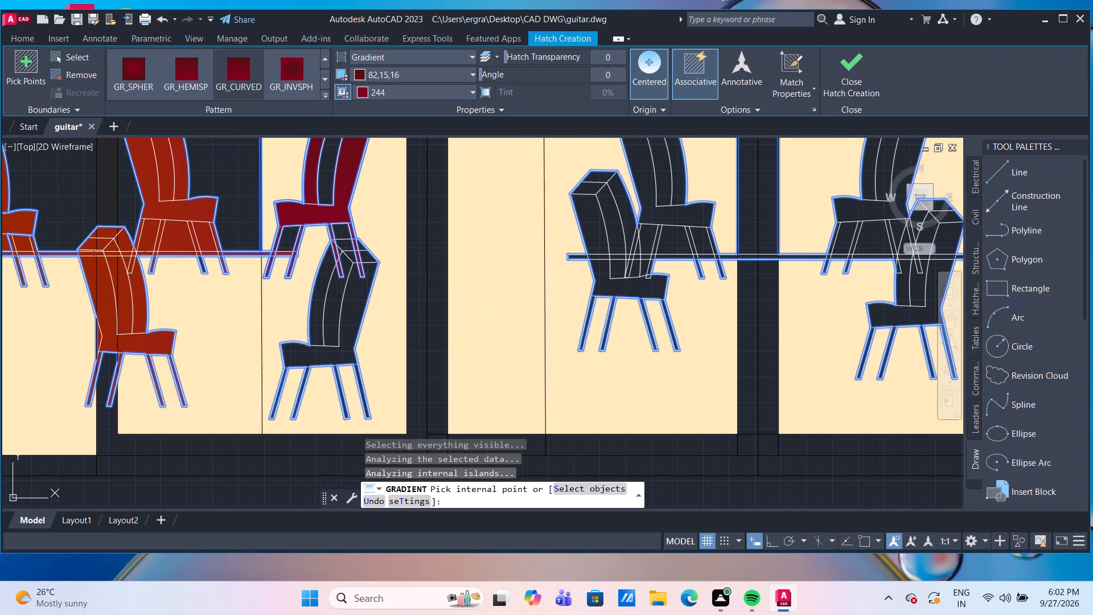
Apply the dark-red gradient to the lower chair of the pair beside the red chairs and the upper chair's unfilled back strip, ending the hatch.
{"action": "key", "text": "Escape"}
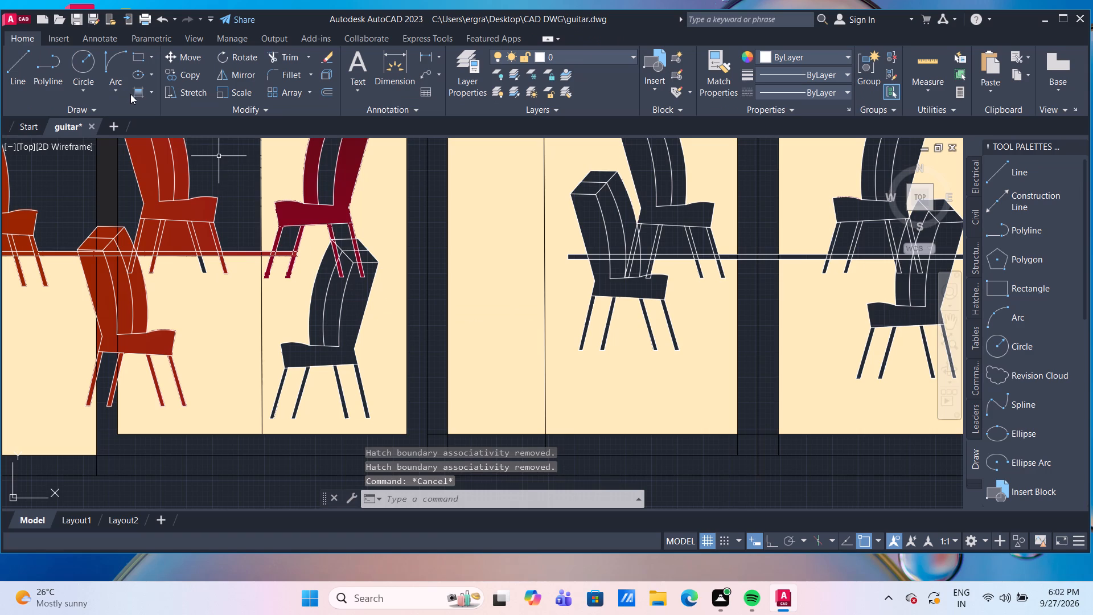
{"action": "left_click", "coordinate": [137, 96]}
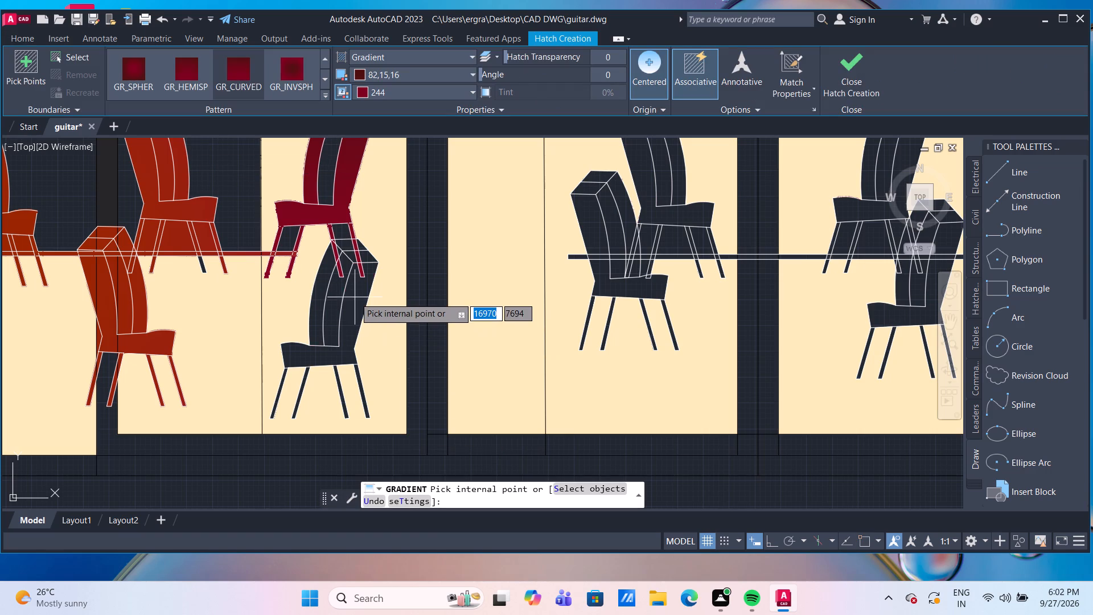
{"action": "left_click", "coordinate": [355, 297]}
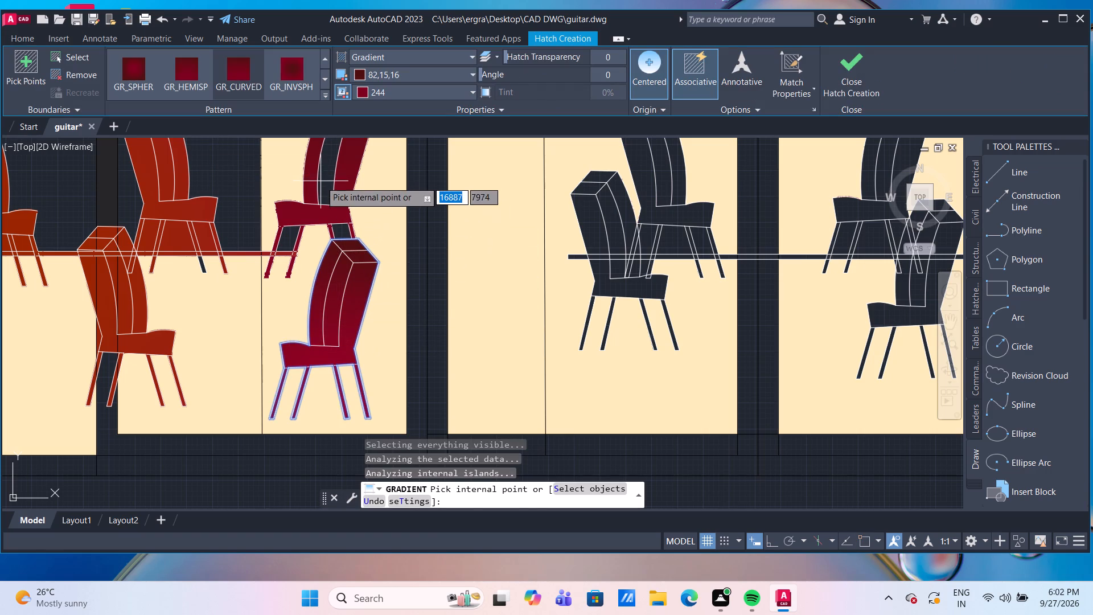
{"action": "left_click", "coordinate": [320, 182]}
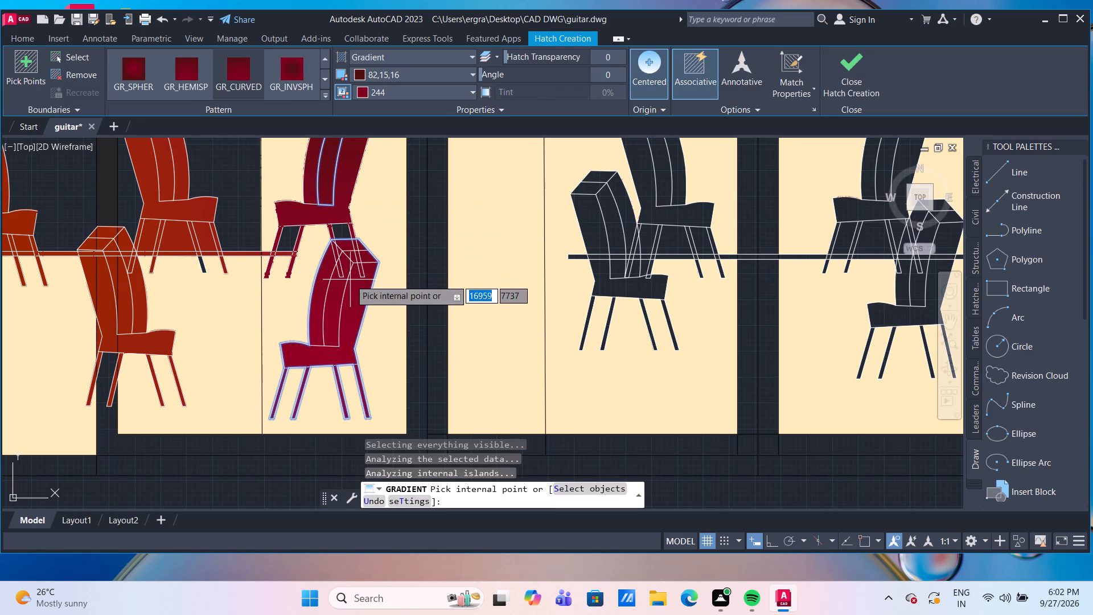
{"action": "middle_click_drag", "start_coordinate": [331, 317], "coordinate": [288, 348]}
{"action": "scroll", "coordinate": [488, 245], "scroll_direction": "down", "scroll_amount": 2}
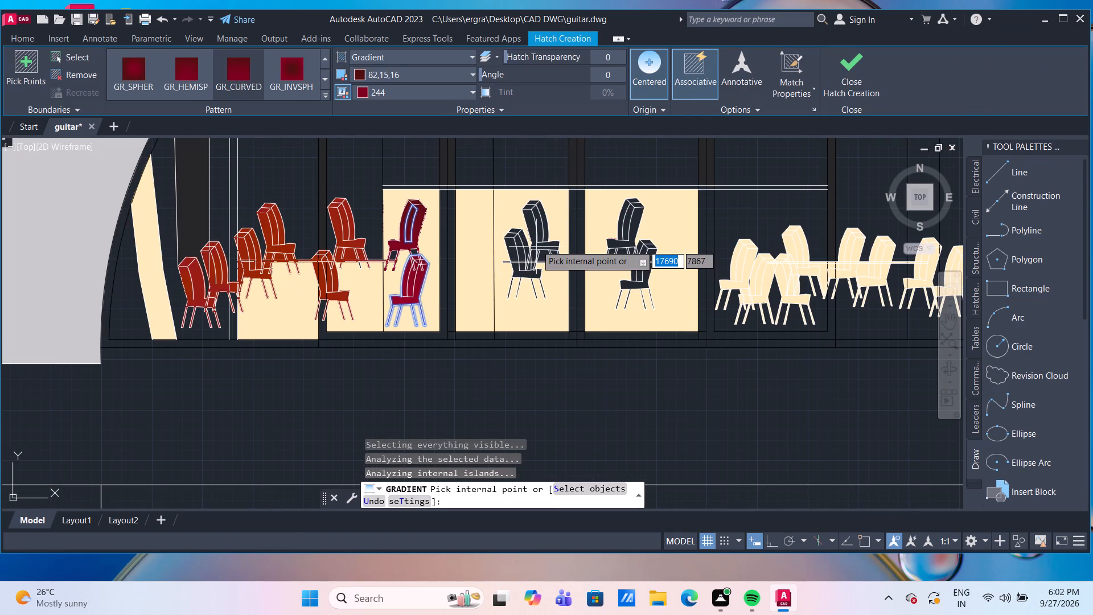
{"action": "key", "text": "Escape"}
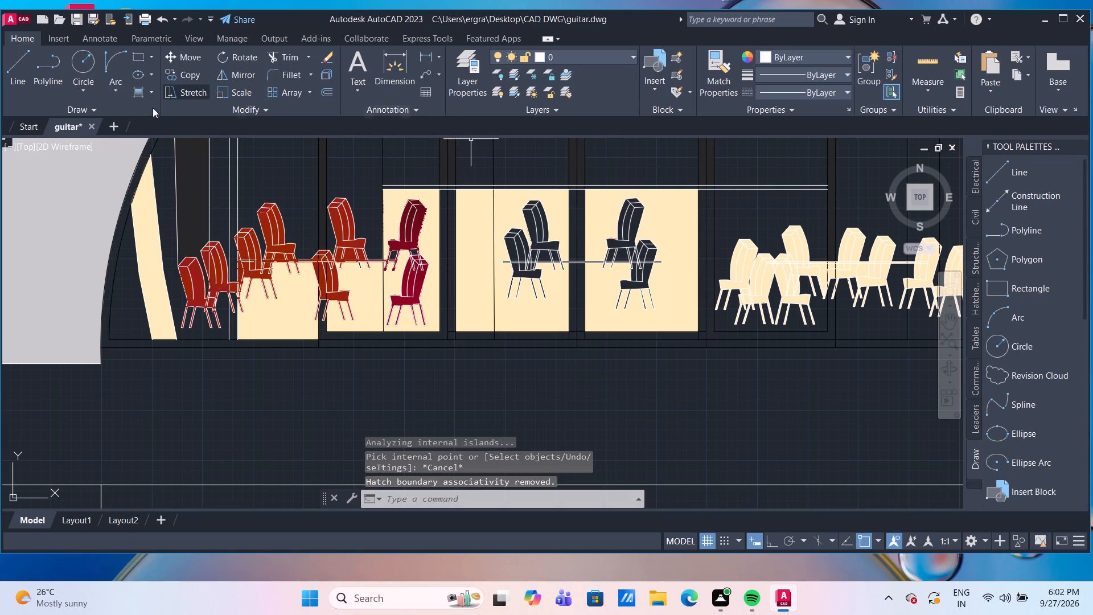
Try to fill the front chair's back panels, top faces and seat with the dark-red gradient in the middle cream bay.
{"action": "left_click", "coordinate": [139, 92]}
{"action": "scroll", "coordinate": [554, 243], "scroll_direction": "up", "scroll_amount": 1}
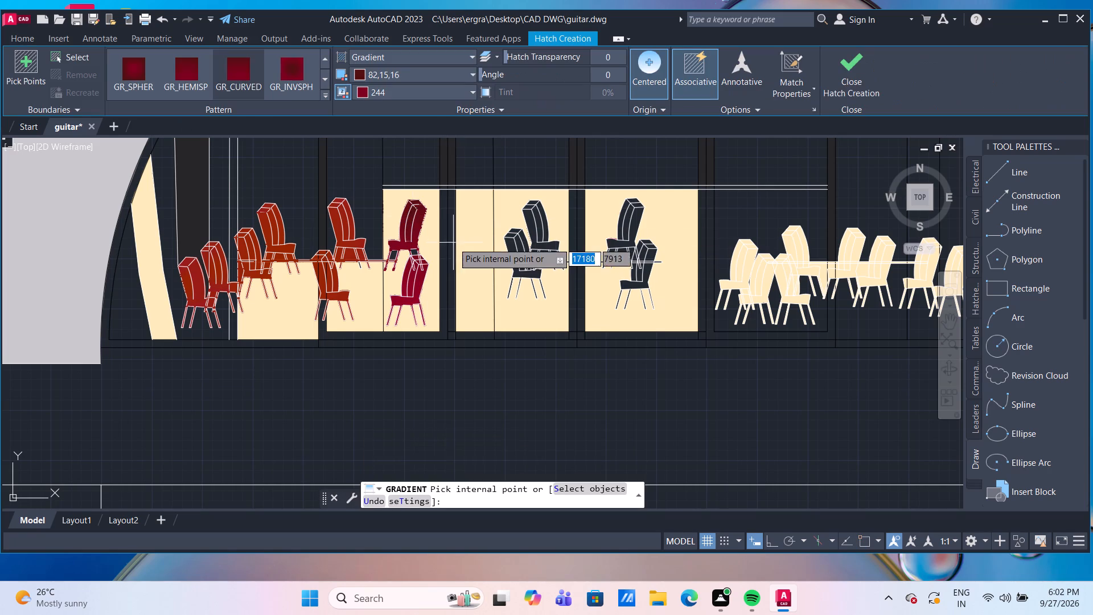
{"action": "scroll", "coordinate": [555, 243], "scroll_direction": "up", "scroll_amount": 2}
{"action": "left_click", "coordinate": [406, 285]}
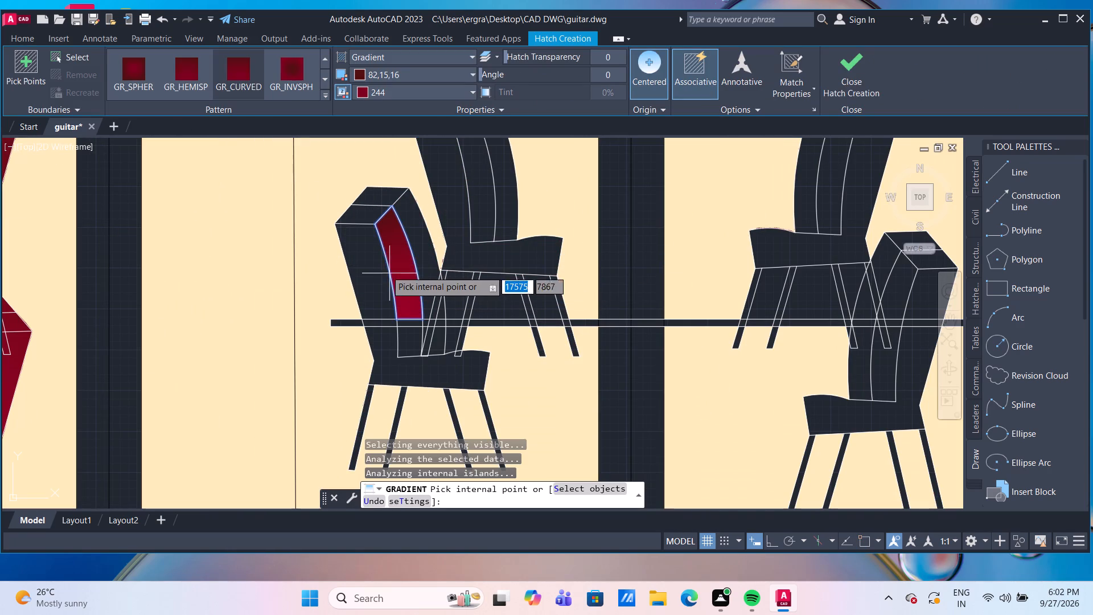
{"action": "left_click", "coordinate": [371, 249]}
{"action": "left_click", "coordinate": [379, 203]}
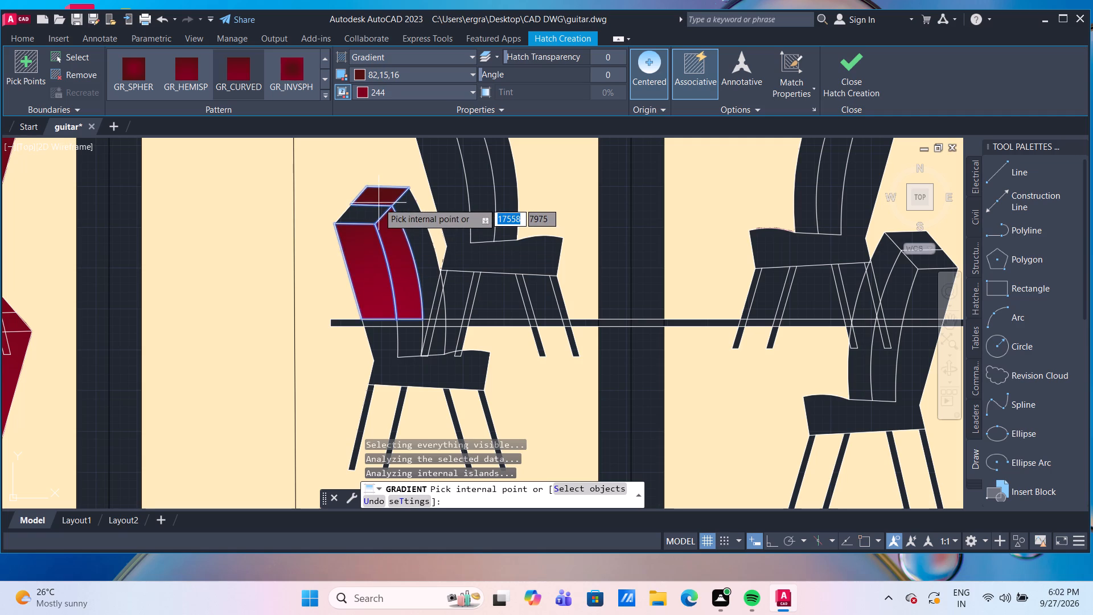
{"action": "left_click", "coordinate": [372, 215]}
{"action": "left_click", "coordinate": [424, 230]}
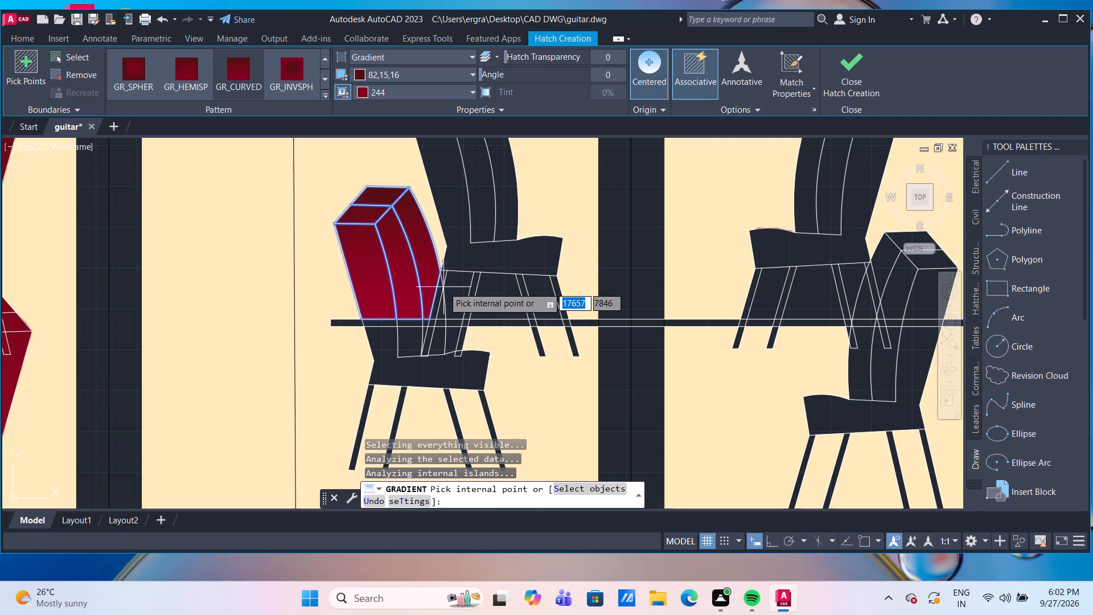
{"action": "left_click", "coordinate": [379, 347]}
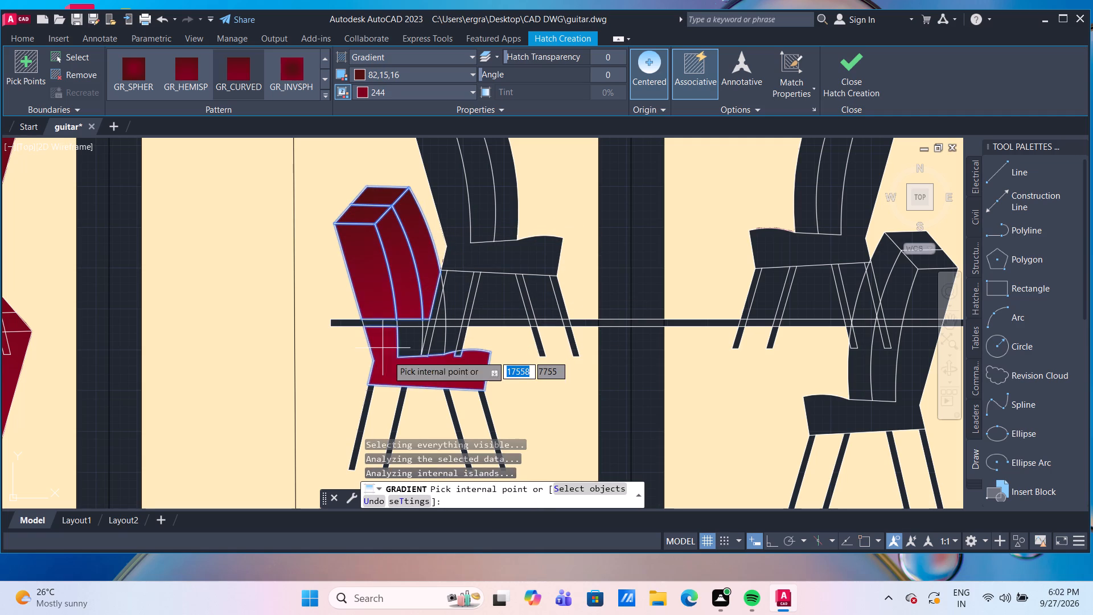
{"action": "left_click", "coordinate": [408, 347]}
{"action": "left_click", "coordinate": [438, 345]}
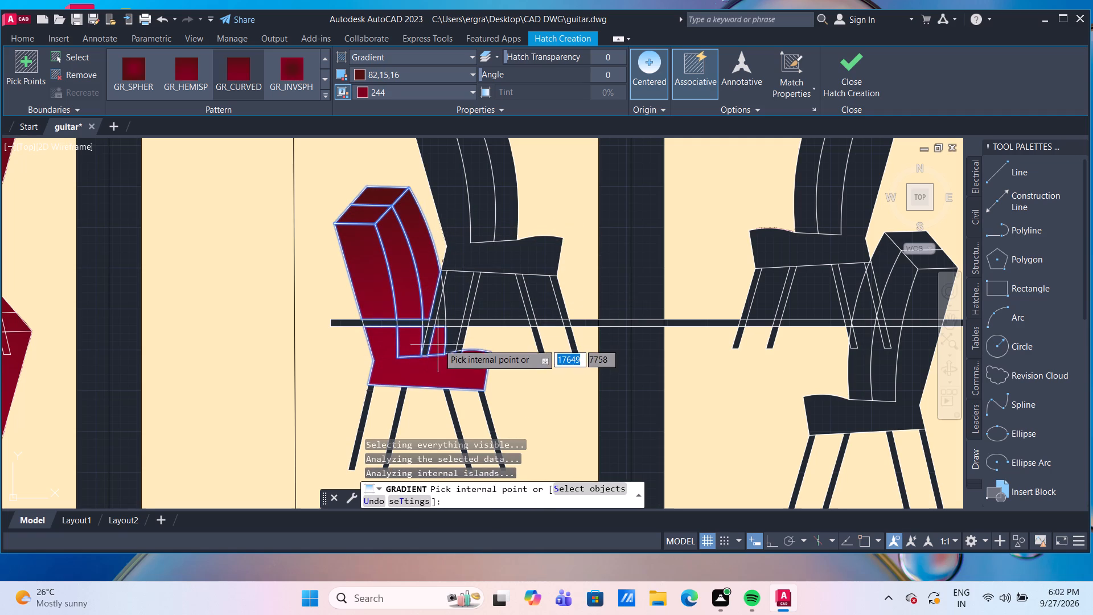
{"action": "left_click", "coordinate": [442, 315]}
Pick the seat and curved back panels of the rear chair behind it for the dark-red gradient and end the hatch.
{"action": "left_click", "coordinate": [486, 259]}
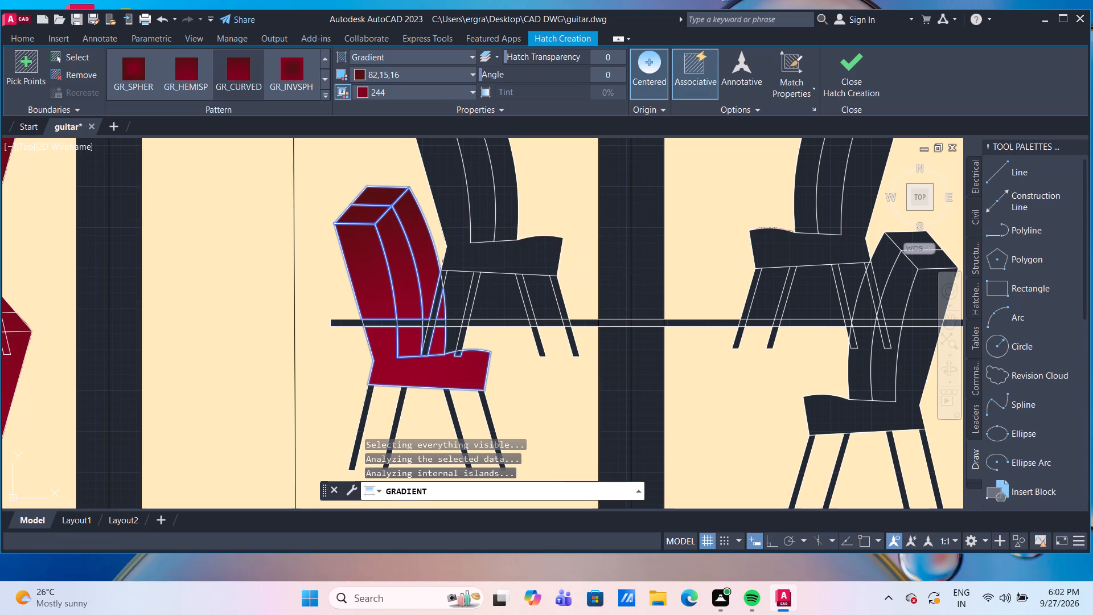
{"action": "left_click", "coordinate": [488, 218]}
{"action": "left_click", "coordinate": [502, 216]}
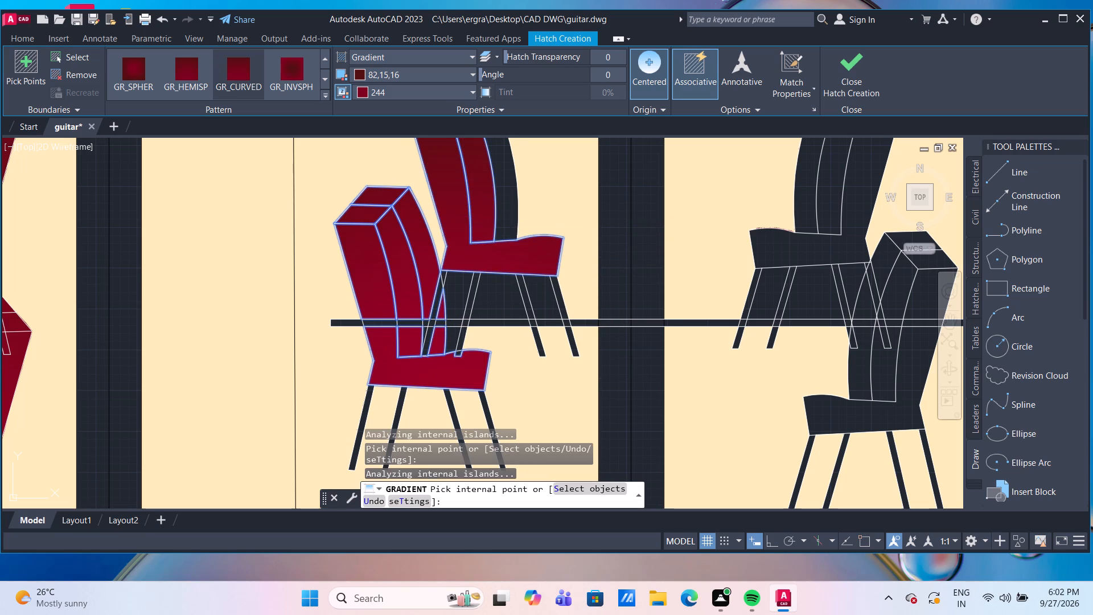
{"action": "key", "text": "Escape"}
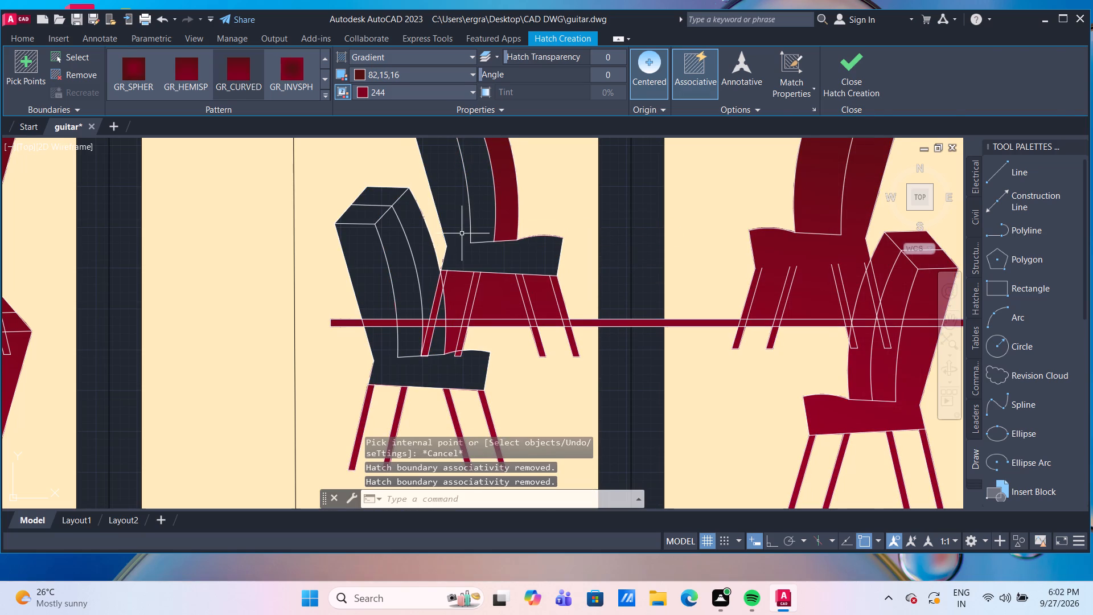
Fill the middle bay's rear chair body and inner strip, plus the front chair's top, back panels and seat, with the dark-red gradient.
{"action": "left_click", "coordinate": [130, 92]}
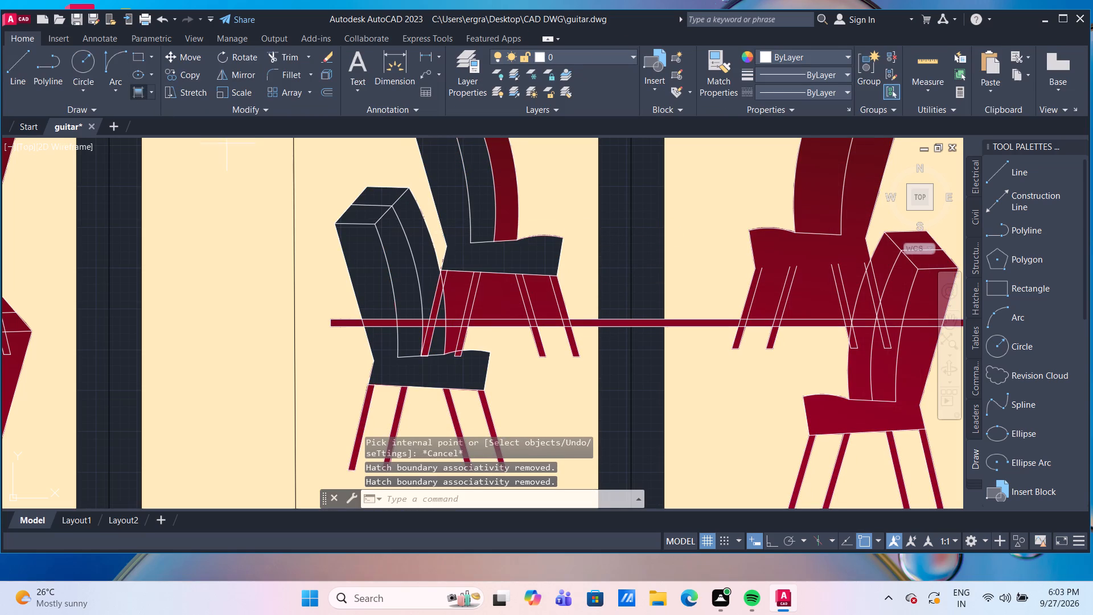
{"action": "left_click", "coordinate": [441, 193]}
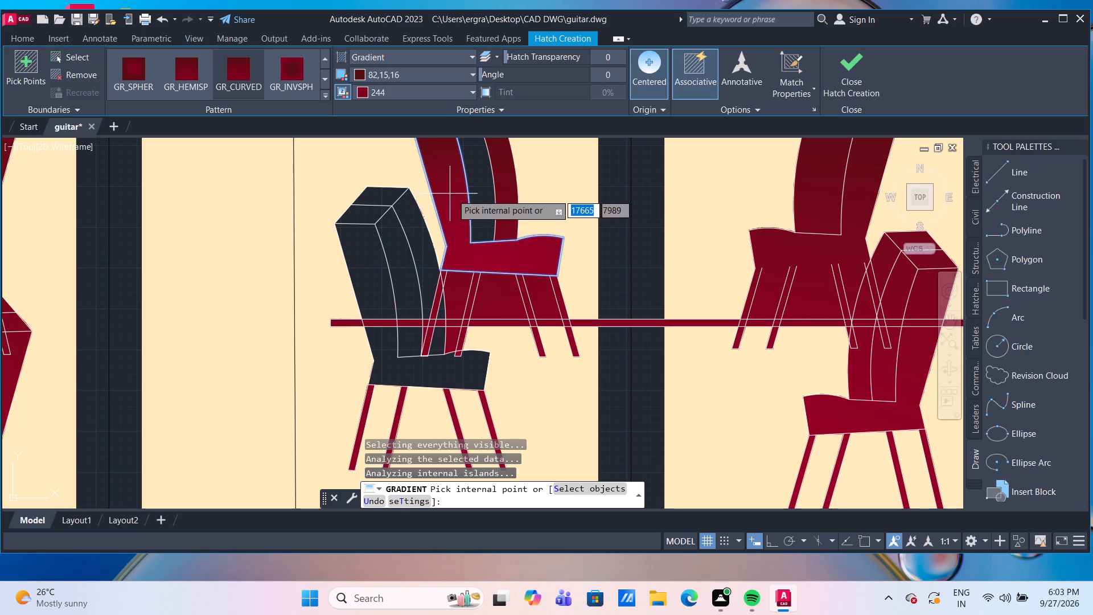
{"action": "left_click", "coordinate": [482, 202]}
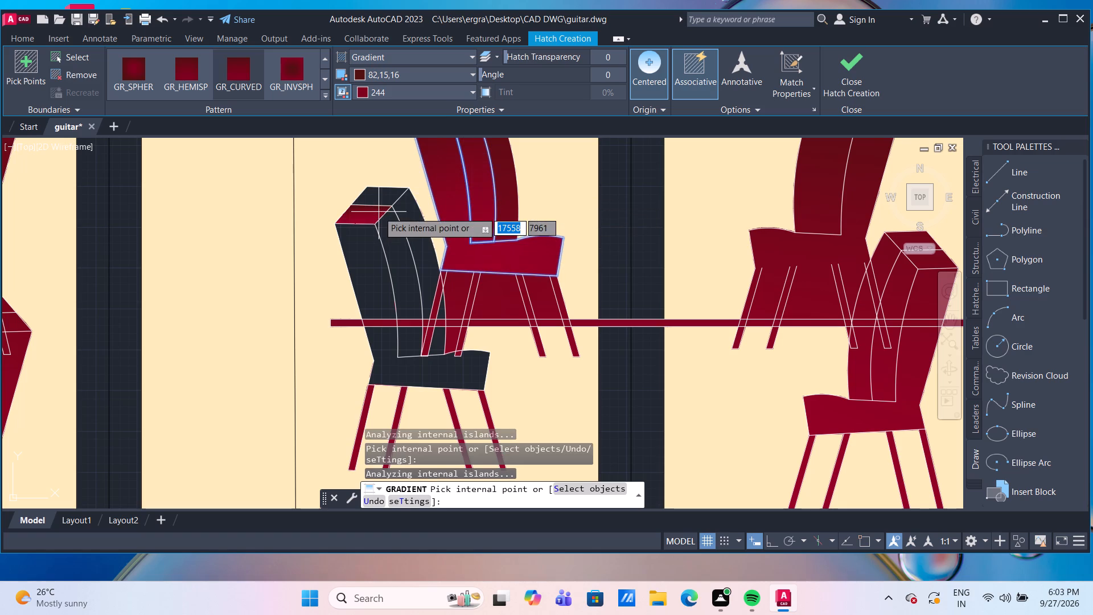
{"action": "left_click", "coordinate": [379, 212]}
{"action": "left_click", "coordinate": [382, 200]}
{"action": "left_click", "coordinate": [406, 223]}
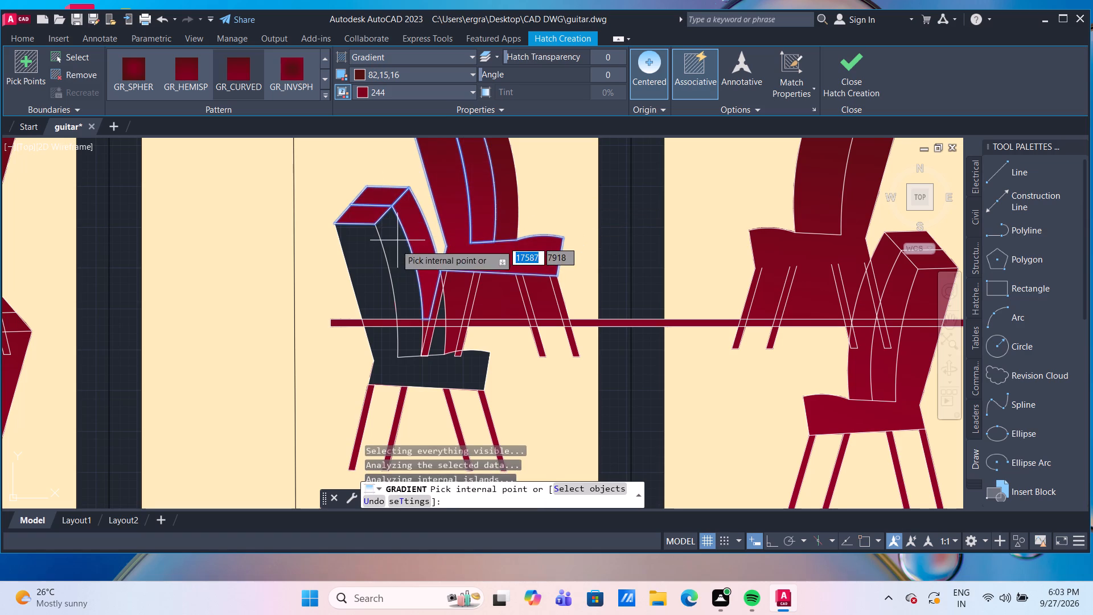
{"action": "left_click", "coordinate": [396, 244]}
{"action": "left_click", "coordinate": [359, 265]}
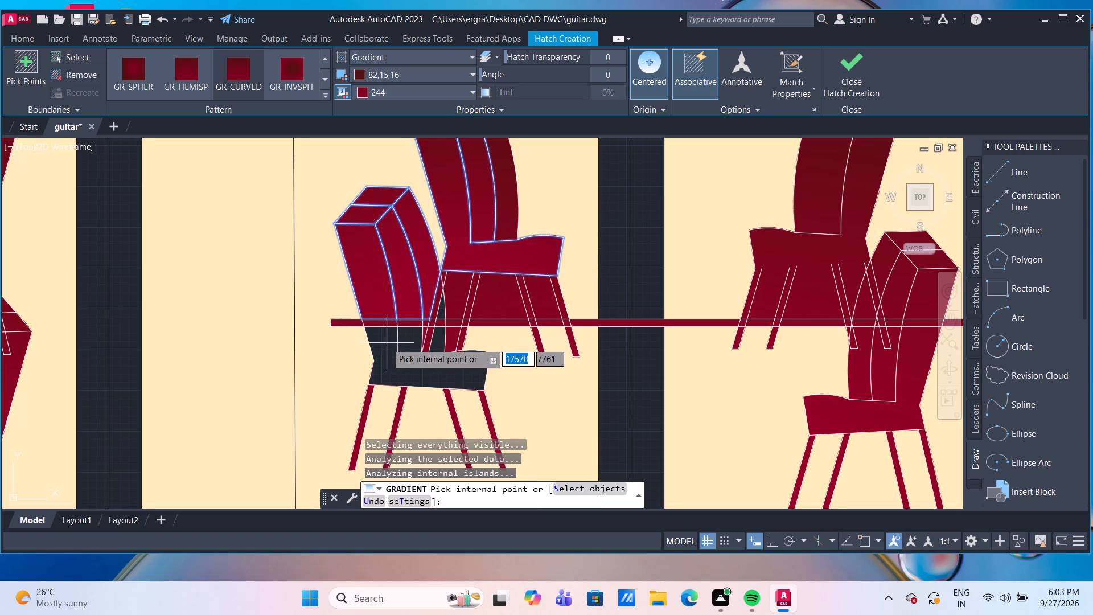
{"action": "left_click", "coordinate": [389, 362]}
{"action": "scroll", "coordinate": [386, 351], "scroll_direction": "down", "scroll_amount": 4}
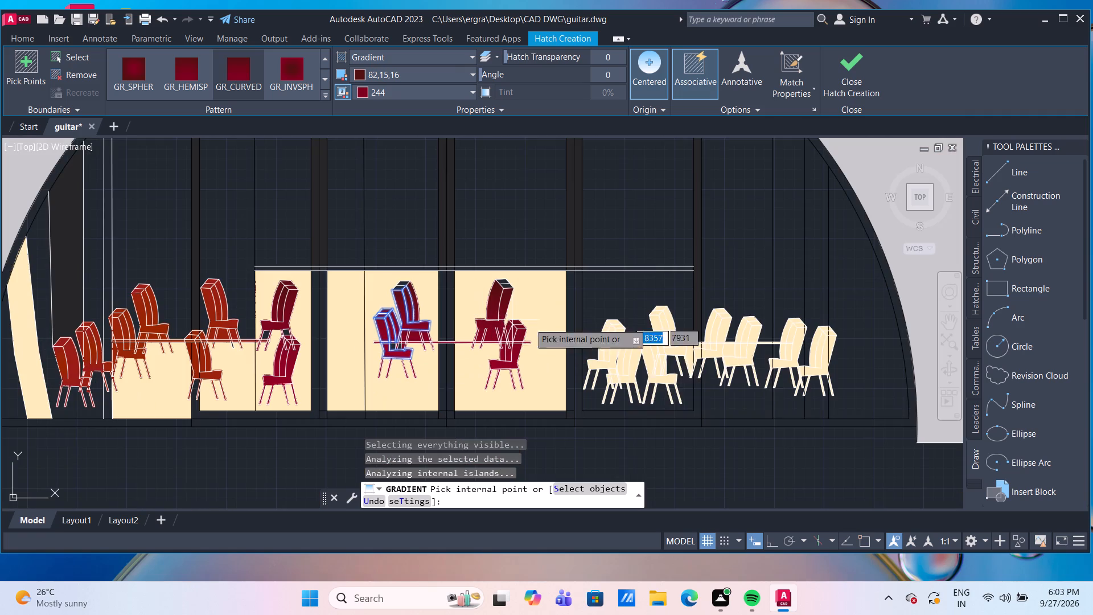
{"action": "scroll", "coordinate": [599, 226], "scroll_direction": "up", "scroll_amount": 1}
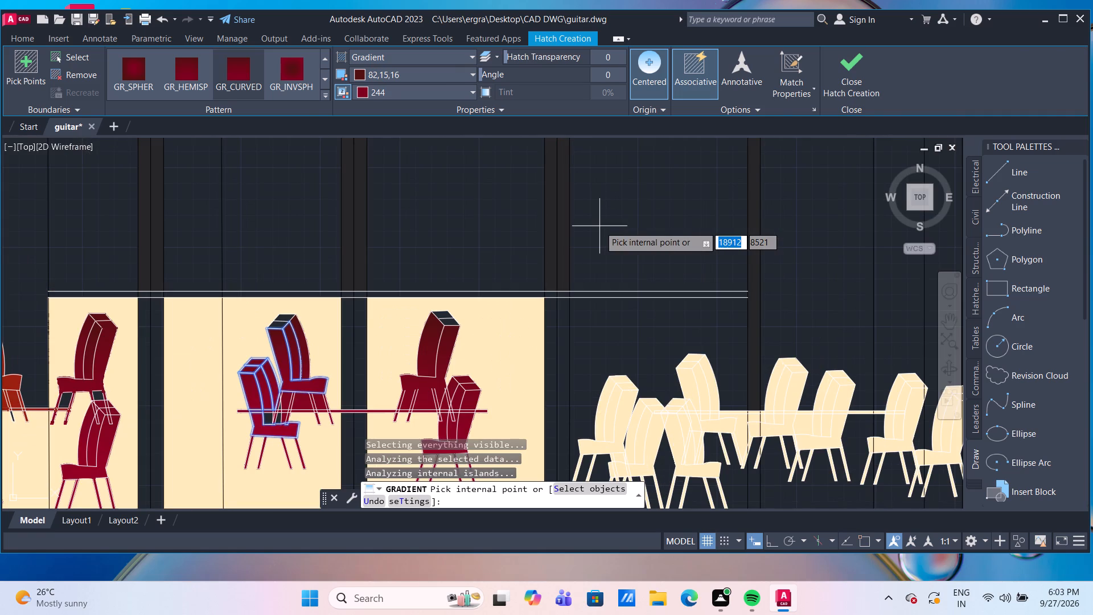
{"action": "key", "text": "Return"}
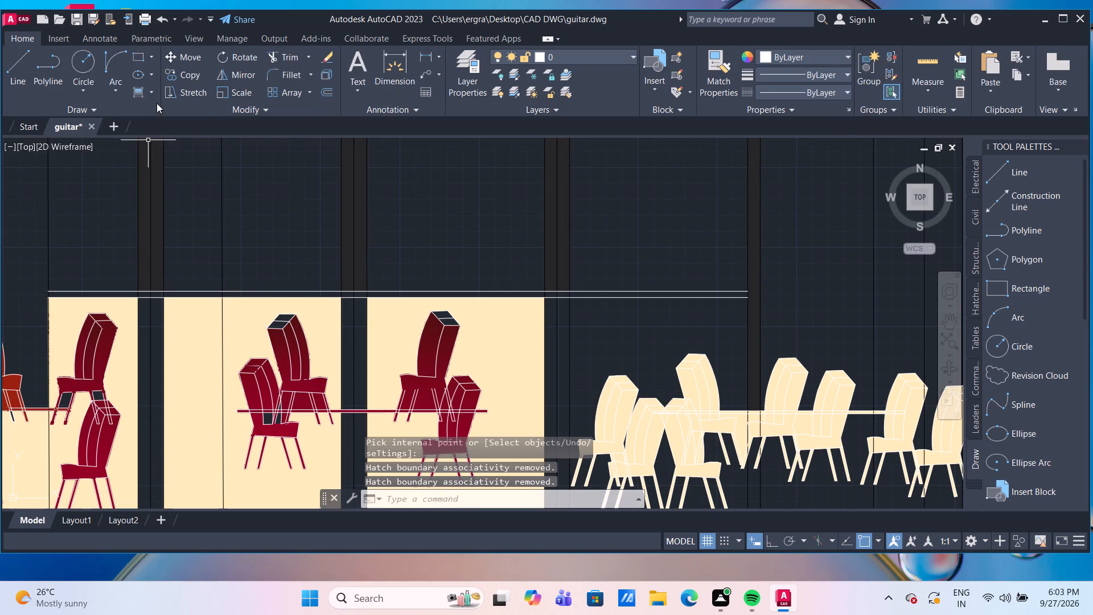
Fill the unfilled top faces of the two rear dark-red chairs with the same gradient and end the hatch.
{"action": "left_click", "coordinate": [141, 89]}
{"action": "scroll", "coordinate": [285, 335], "scroll_direction": "up", "scroll_amount": 3}
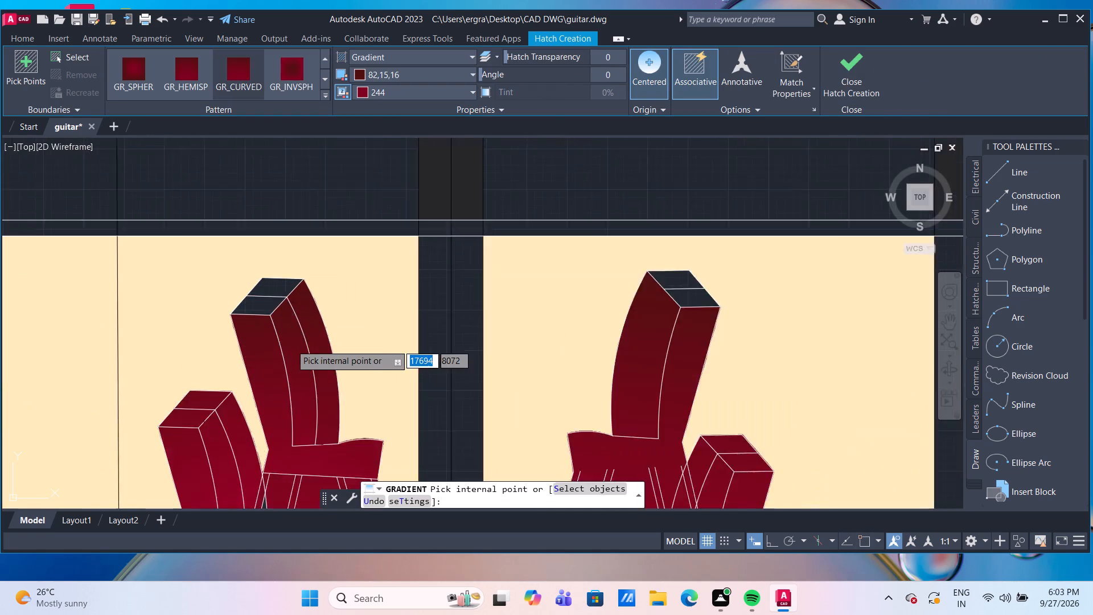
{"action": "left_click", "coordinate": [248, 287]}
{"action": "left_click", "coordinate": [260, 251]}
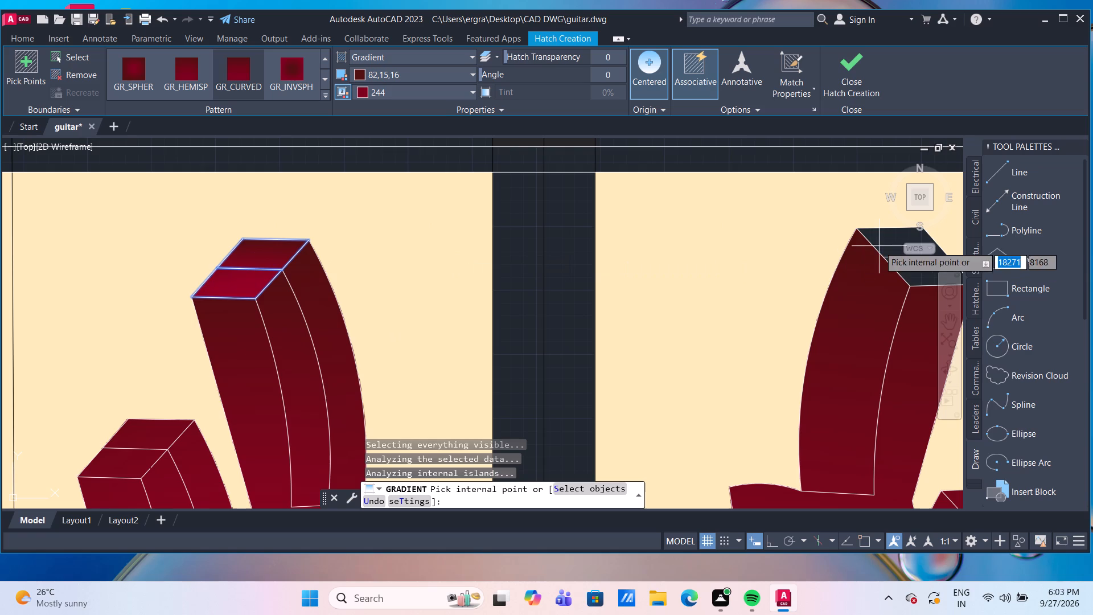
{"action": "left_click", "coordinate": [881, 244]}
{"action": "left_click", "coordinate": [918, 264]}
{"action": "key", "text": "Escape"}
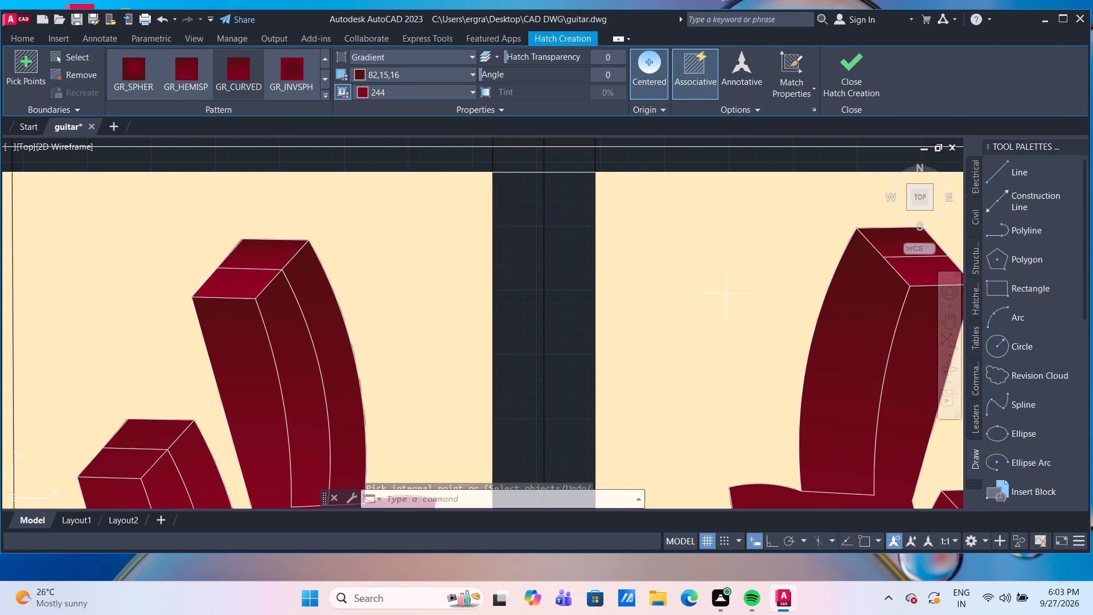
Examine the coloured chairs for unfilled areas and review the arch interior within the whole guitar elevation.
{"action": "scroll", "coordinate": [562, 299], "scroll_direction": "down", "scroll_amount": 4}
{"action": "scroll", "coordinate": [527, 359], "scroll_direction": "up", "scroll_amount": 3}
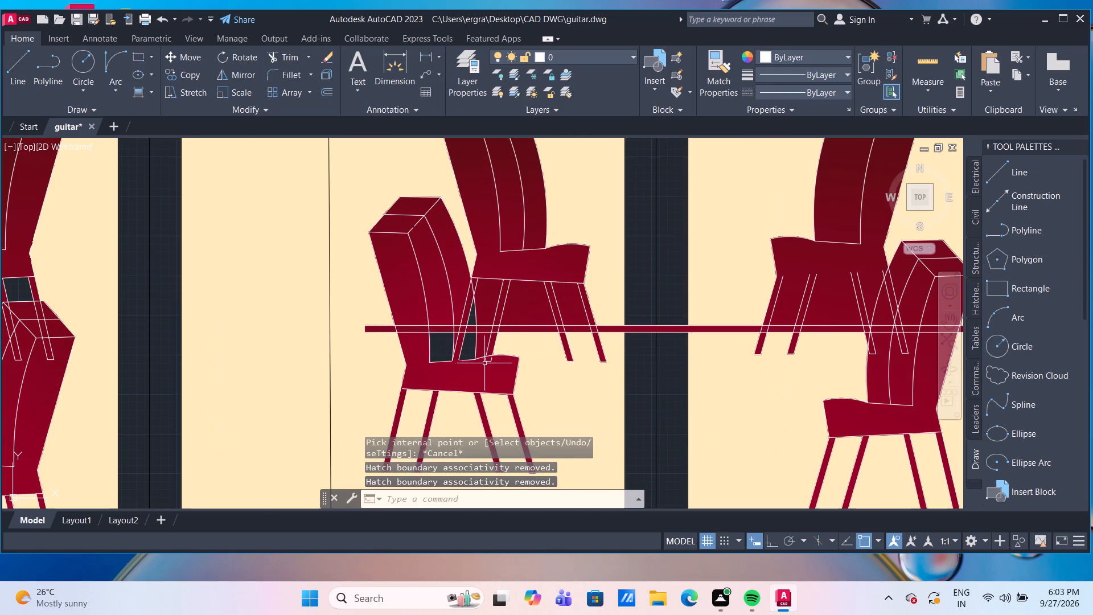
{"action": "scroll", "coordinate": [447, 358], "scroll_direction": "down", "scroll_amount": 3}
{"action": "scroll", "coordinate": [496, 235], "scroll_direction": "down", "scroll_amount": 1}
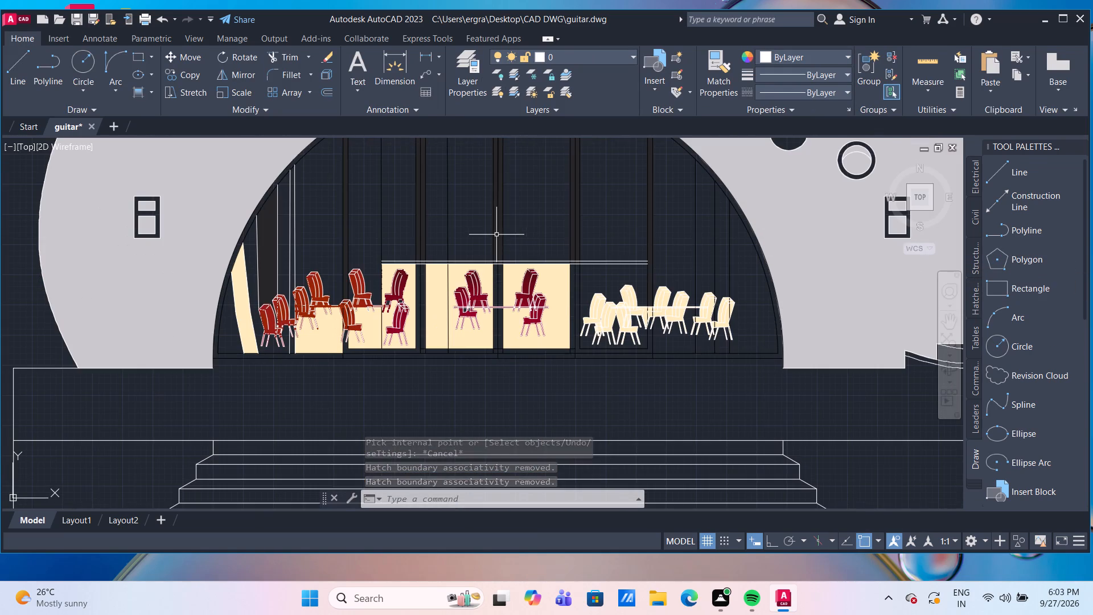
{"action": "middle_click_drag", "start_coordinate": [534, 223], "coordinate": [508, 296]}
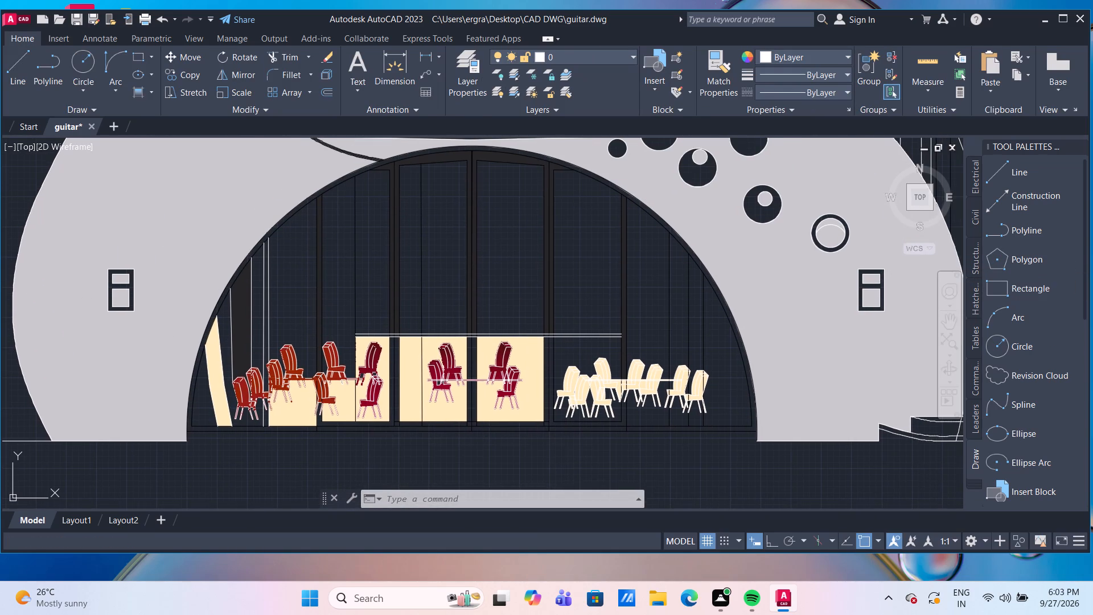
{"action": "scroll", "coordinate": [328, 302], "scroll_direction": "up", "scroll_amount": 1}
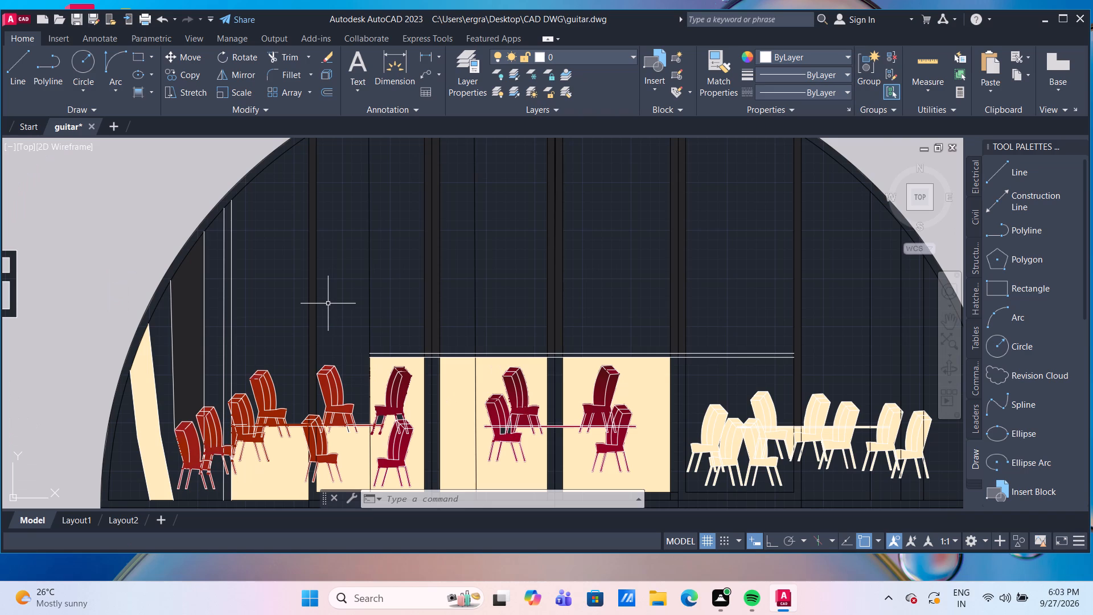
{"action": "scroll", "coordinate": [379, 301], "scroll_direction": "down", "scroll_amount": 3}
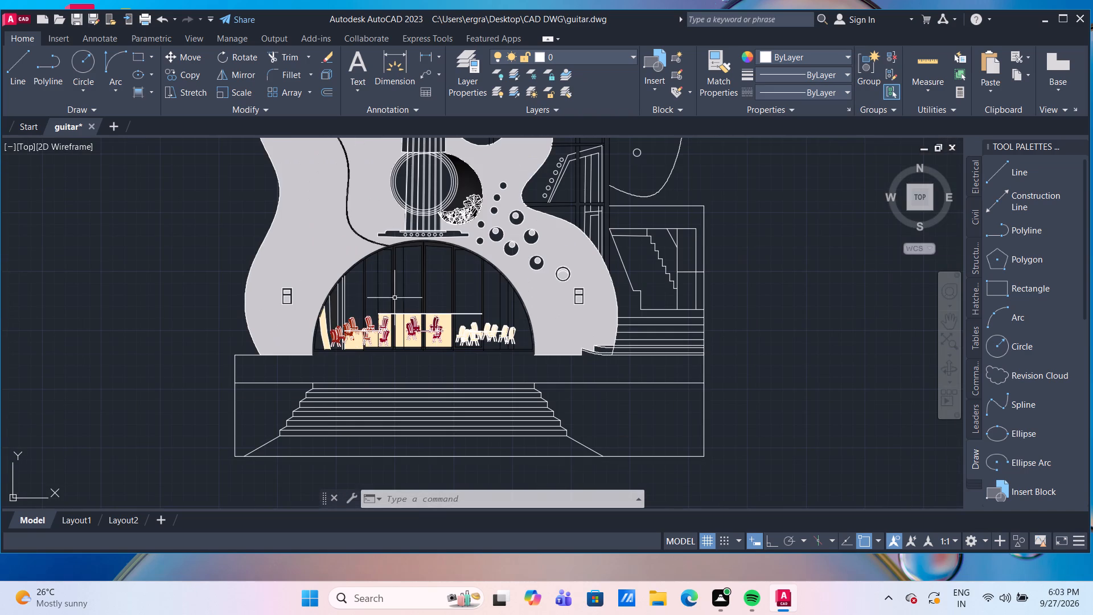
{"action": "scroll", "coordinate": [366, 308], "scroll_direction": "up", "scroll_amount": 3}
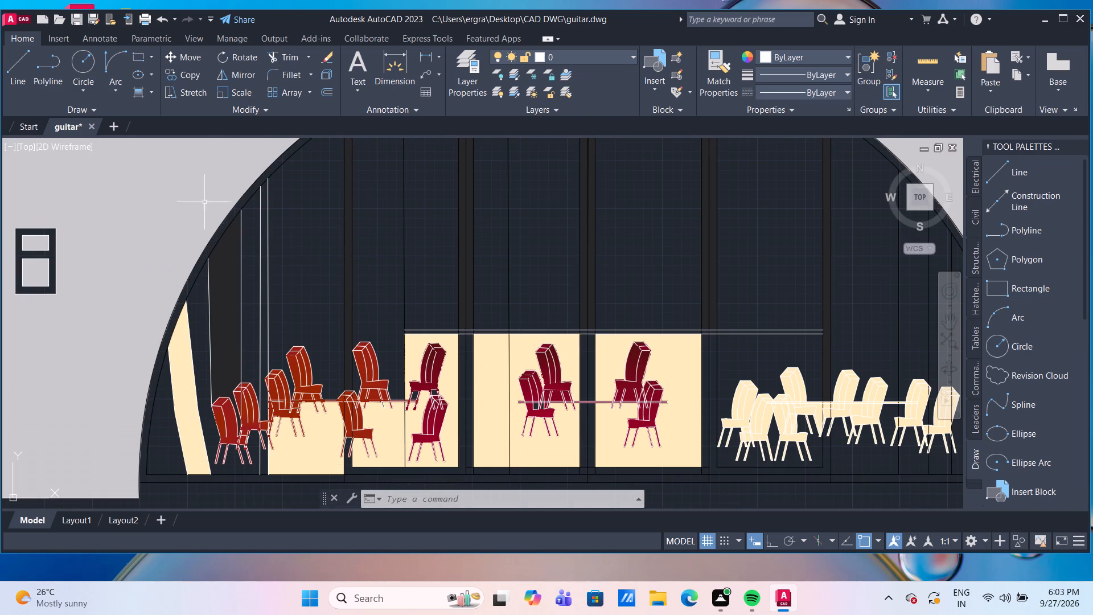
Fill the outermost sliver inside the arch's left edge with a solid hatch in grey 99,100,102 and end the hatch.
{"action": "left_click", "coordinate": [140, 93]}
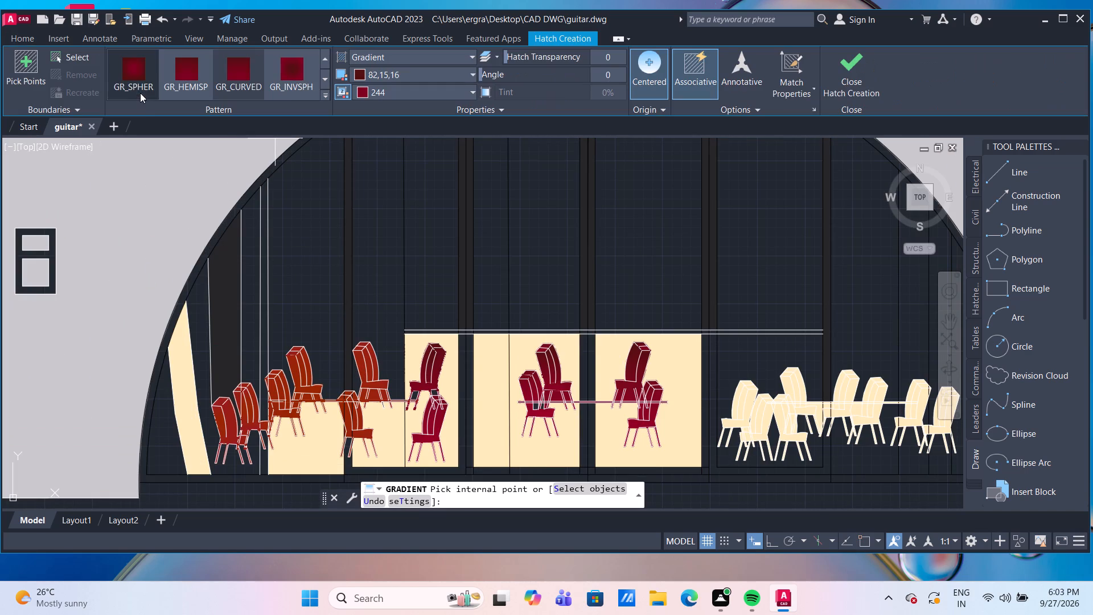
{"action": "key", "text": "Escape"}
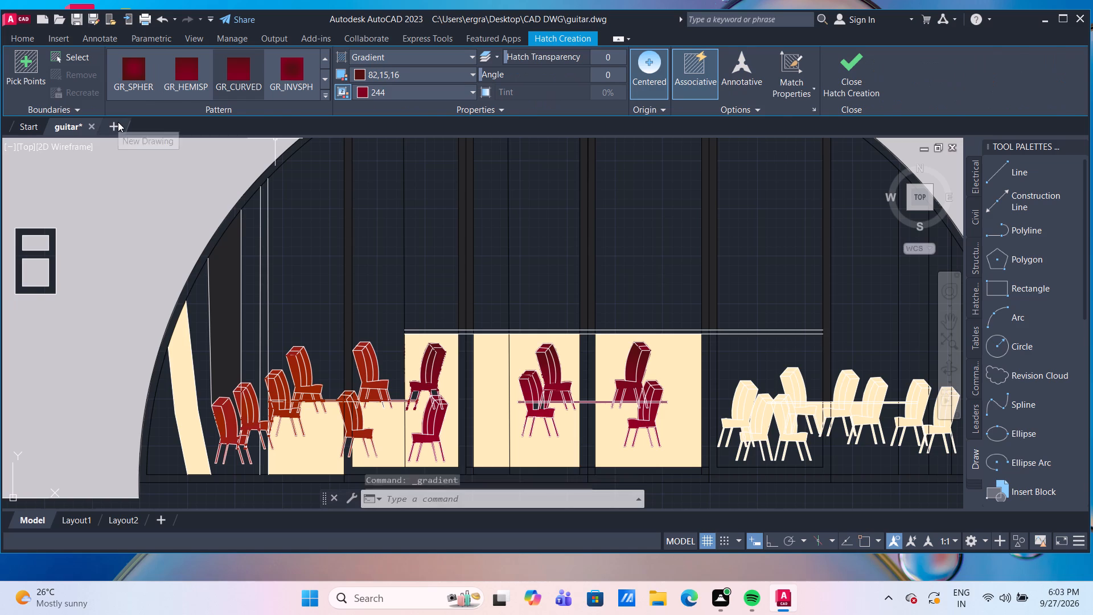
{"action": "left_click", "coordinate": [150, 97]}
{"action": "left_click", "coordinate": [144, 117]}
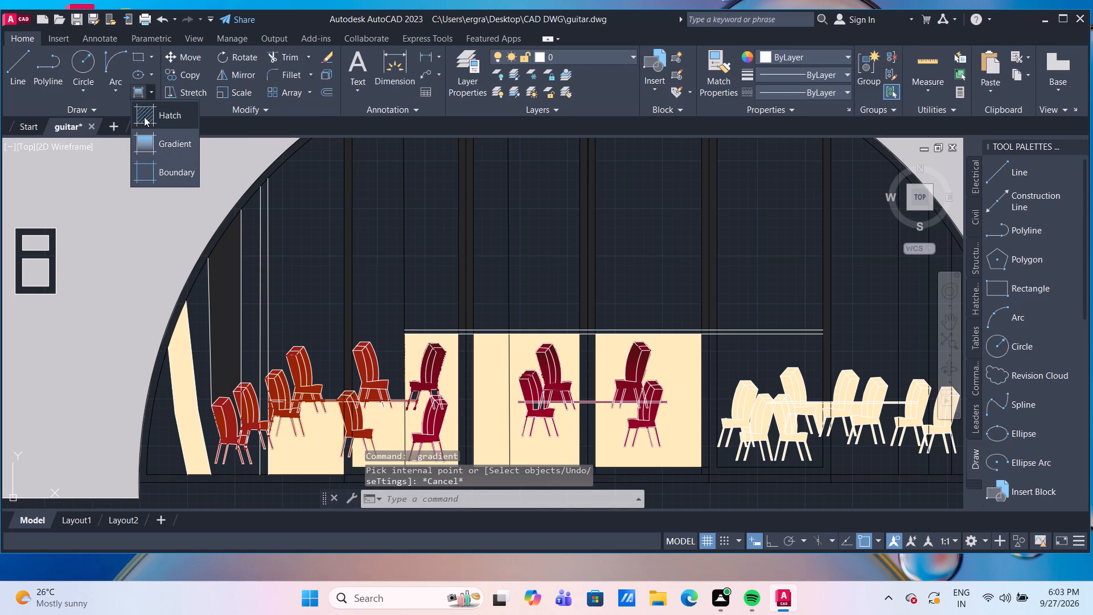
{"action": "left_click", "coordinate": [397, 76]}
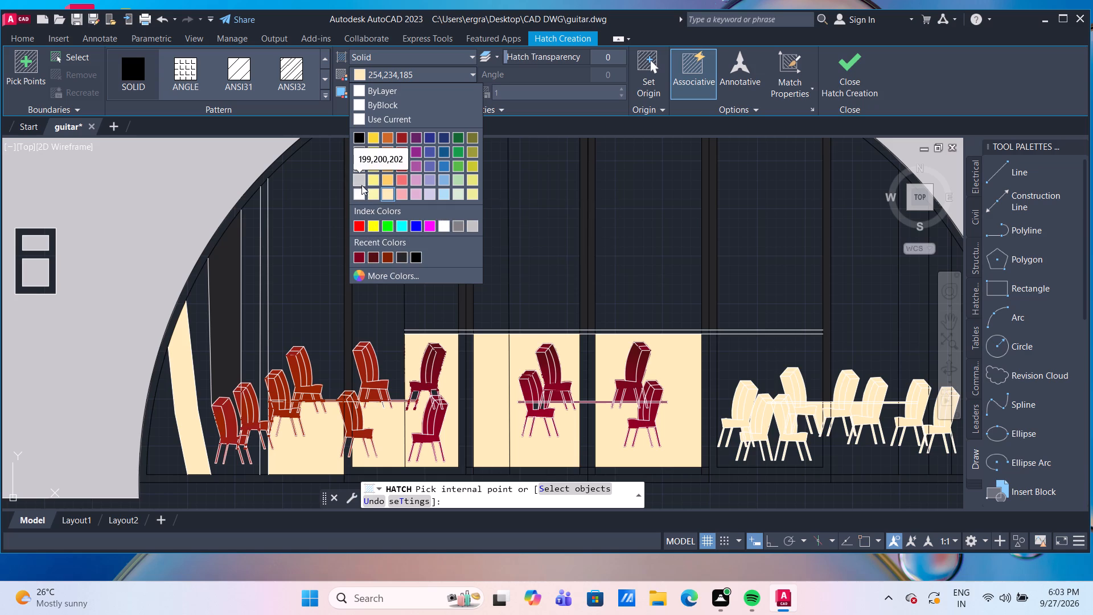
{"action": "left_click", "coordinate": [363, 151]}
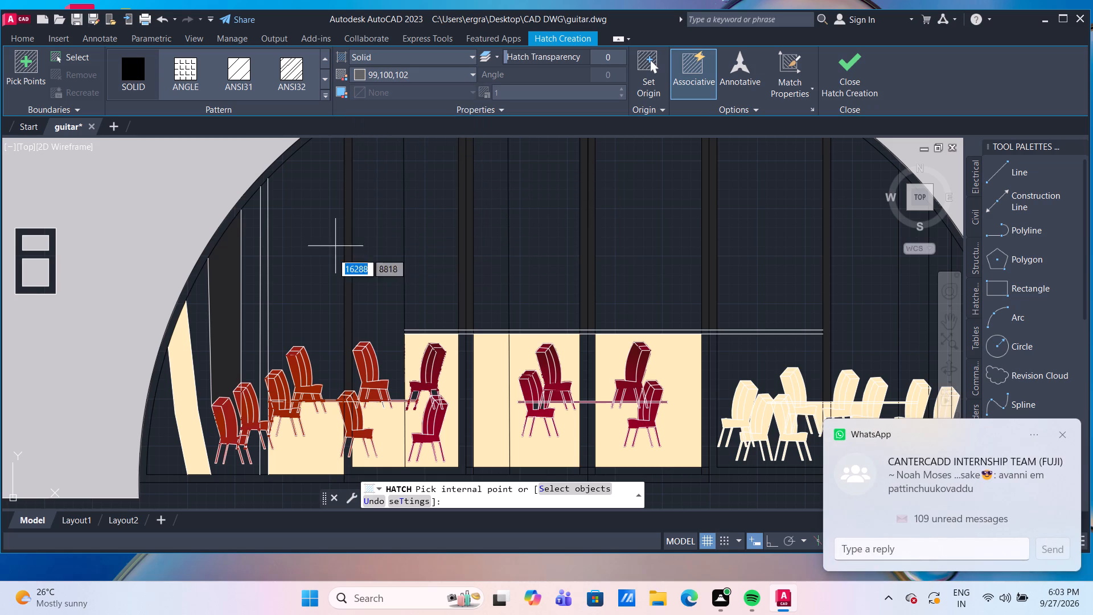
{"action": "left_click", "coordinate": [169, 442]}
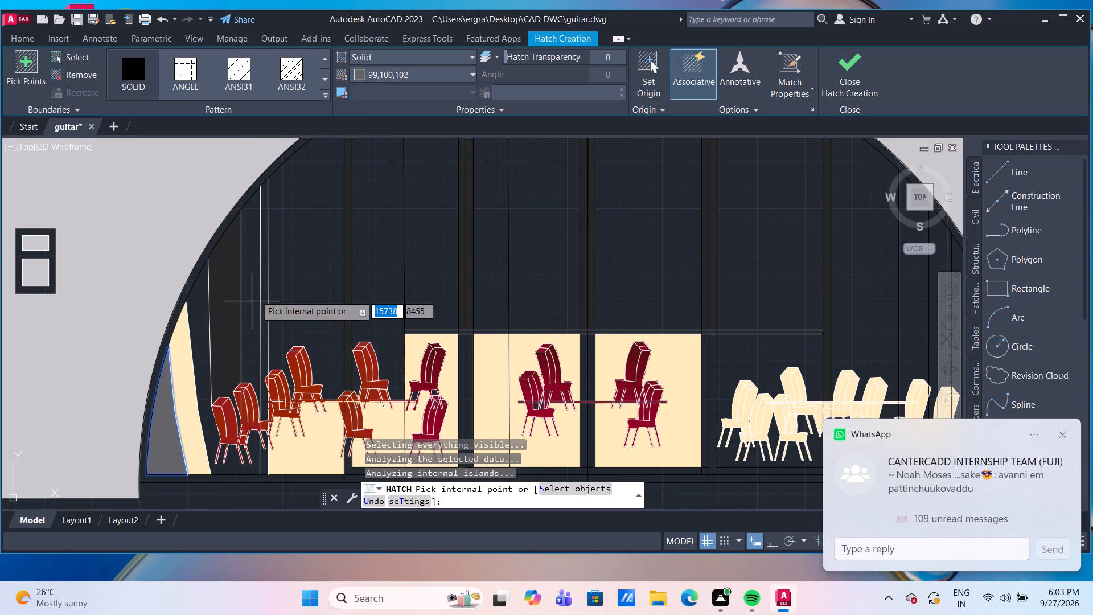
{"action": "key", "text": "Escape"}
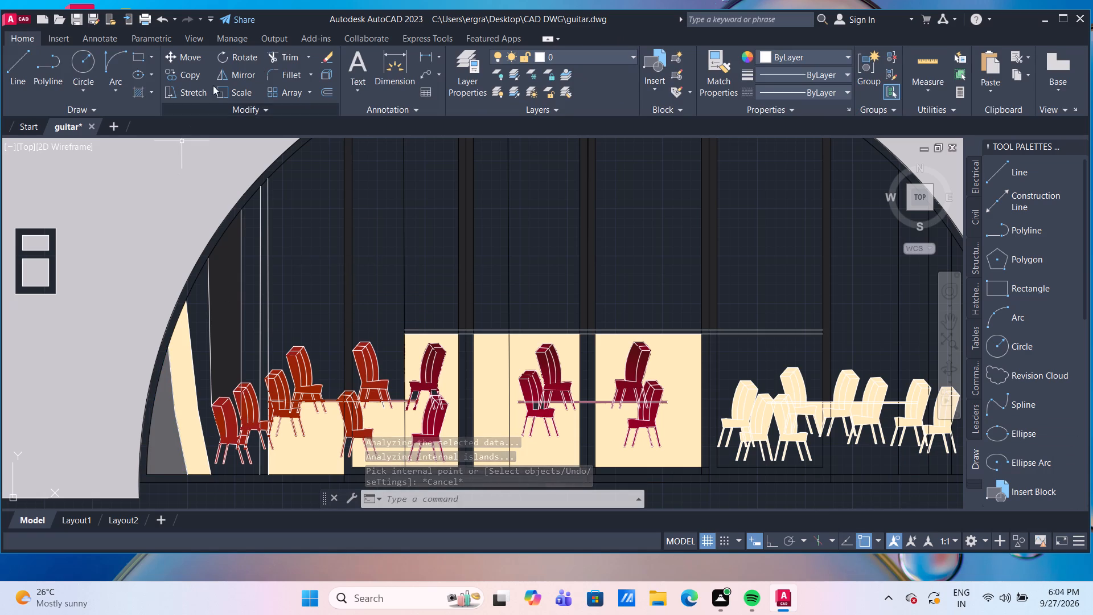
Fill the panel between the slanted cream strip and the black-framed strip, behind the leftmost chairs, with a solid hatch in index colour 53.
{"action": "left_click", "coordinate": [143, 91]}
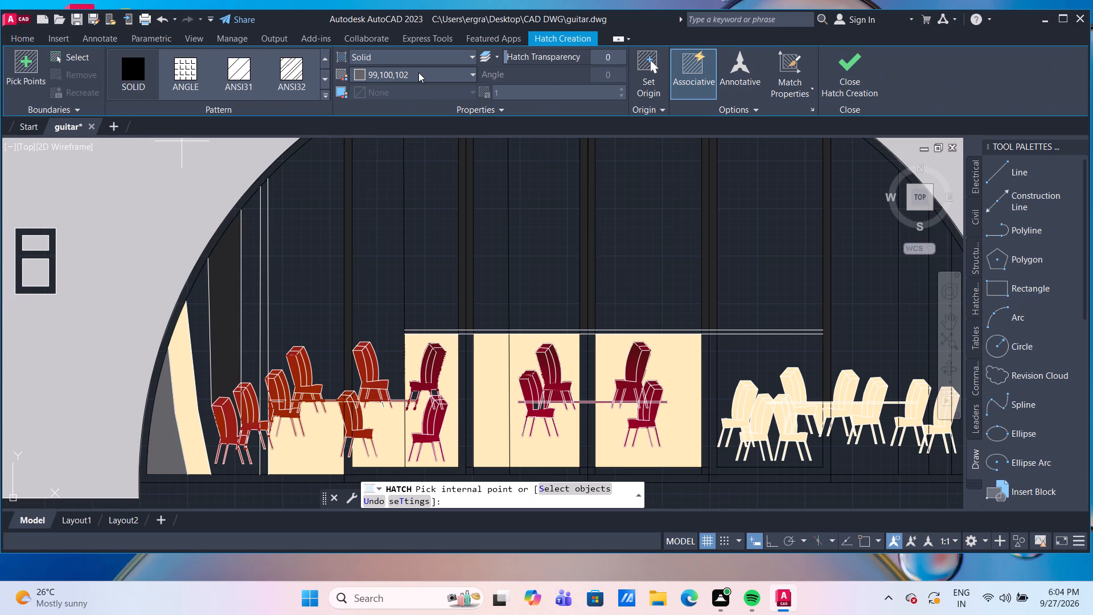
{"action": "left_click", "coordinate": [418, 72]}
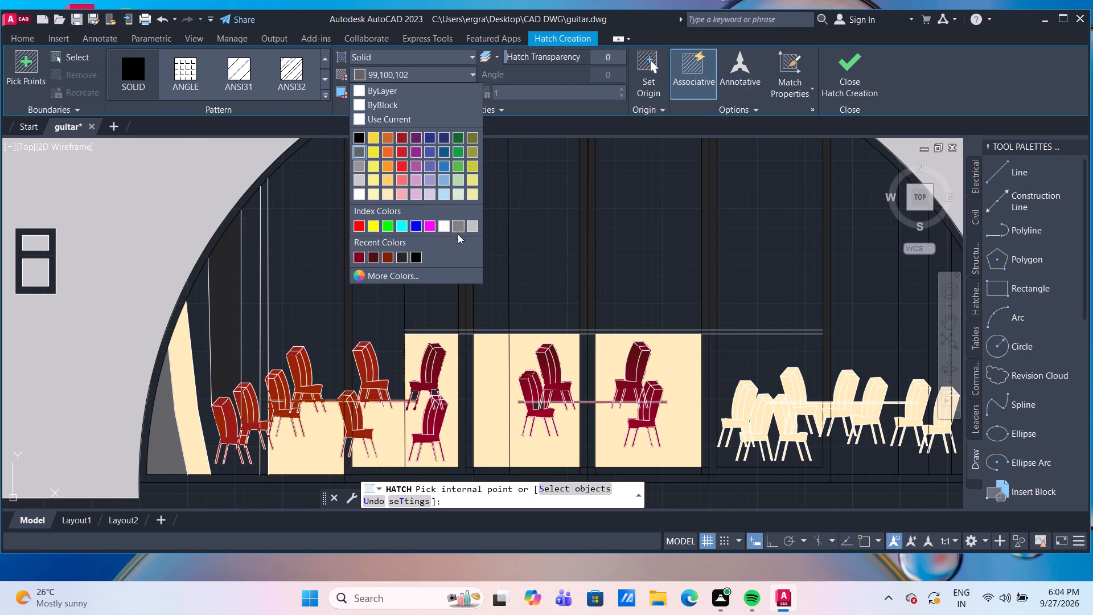
{"action": "left_click", "coordinate": [409, 277]}
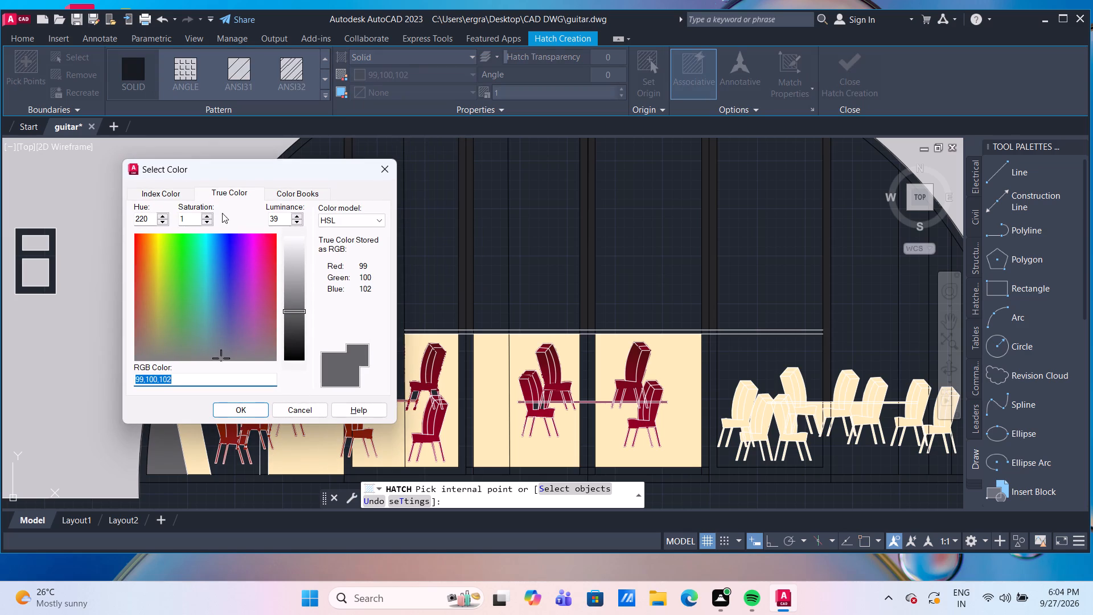
{"action": "left_click", "coordinate": [181, 196]}
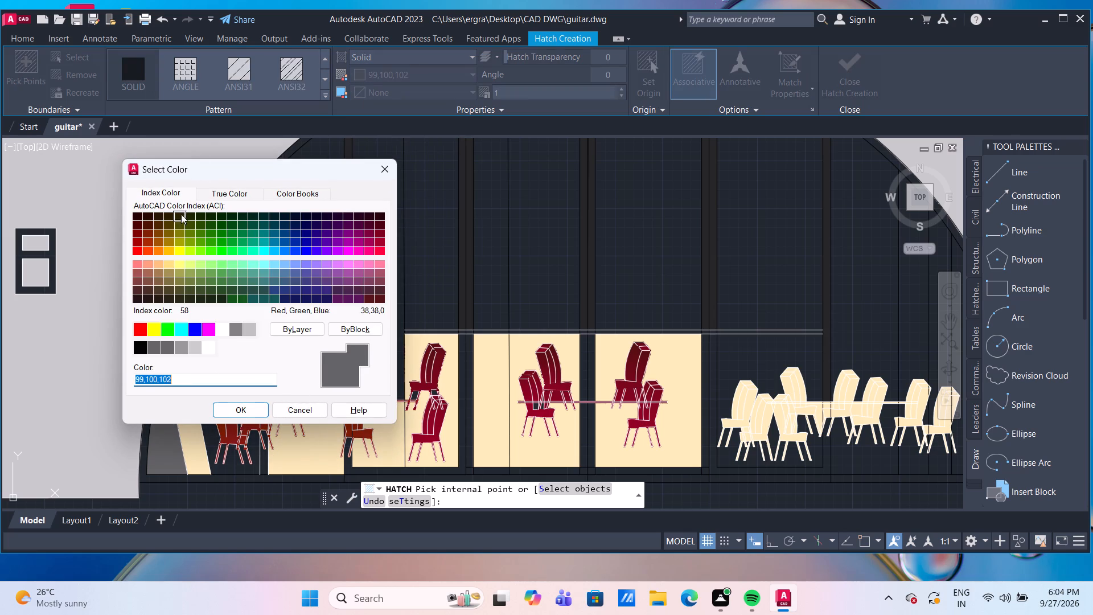
{"action": "left_click", "coordinate": [180, 273]}
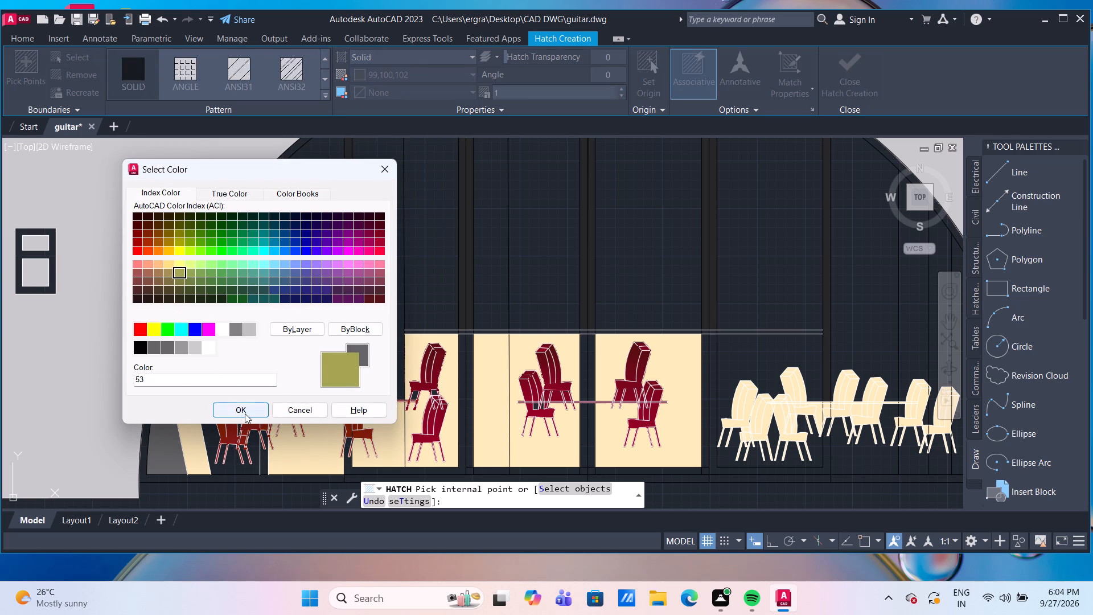
{"action": "left_click", "coordinate": [243, 407]}
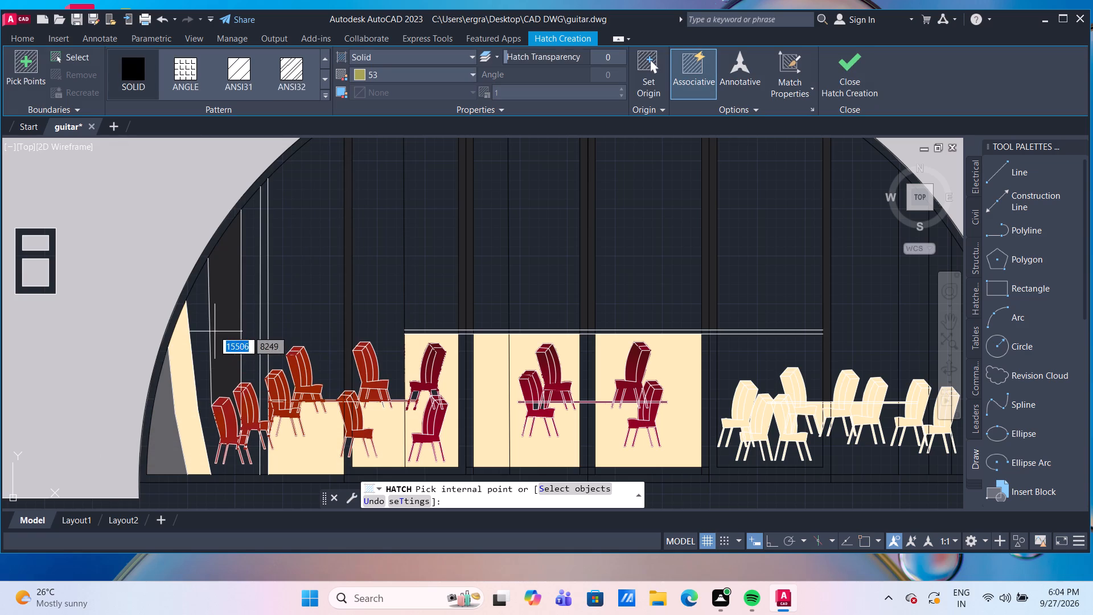
{"action": "left_click", "coordinate": [195, 307]}
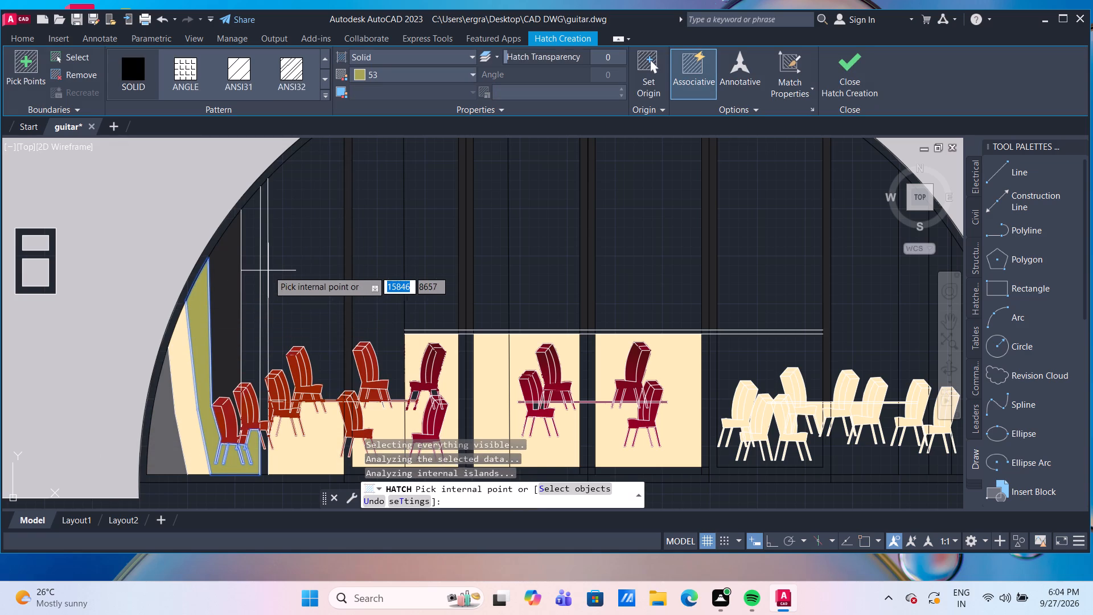
{"action": "key", "text": "Return"}
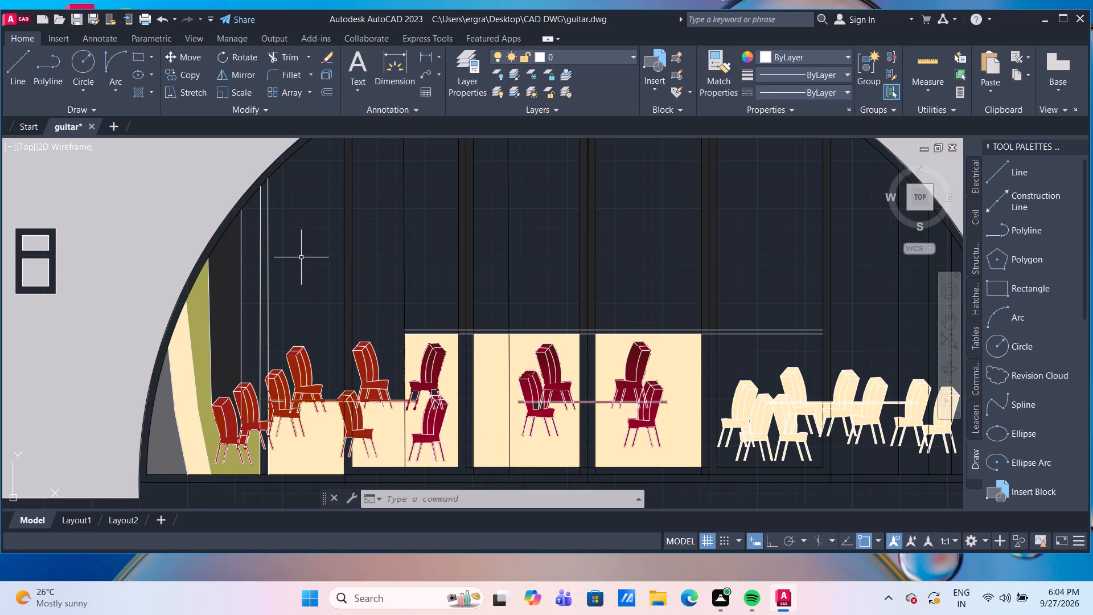
Fill the tall wall panel above the left red-brown chairs with a solid hatch in pale yellow 248,246,176.
{"action": "left_click", "coordinate": [154, 91]}
{"action": "left_click", "coordinate": [175, 115]}
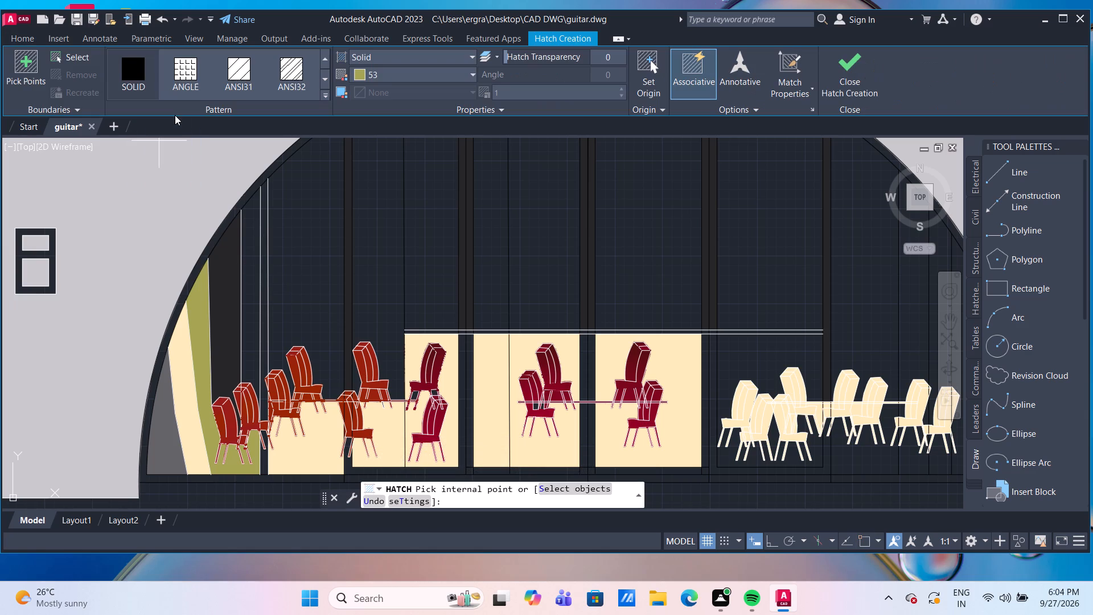
{"action": "left_click", "coordinate": [455, 72]}
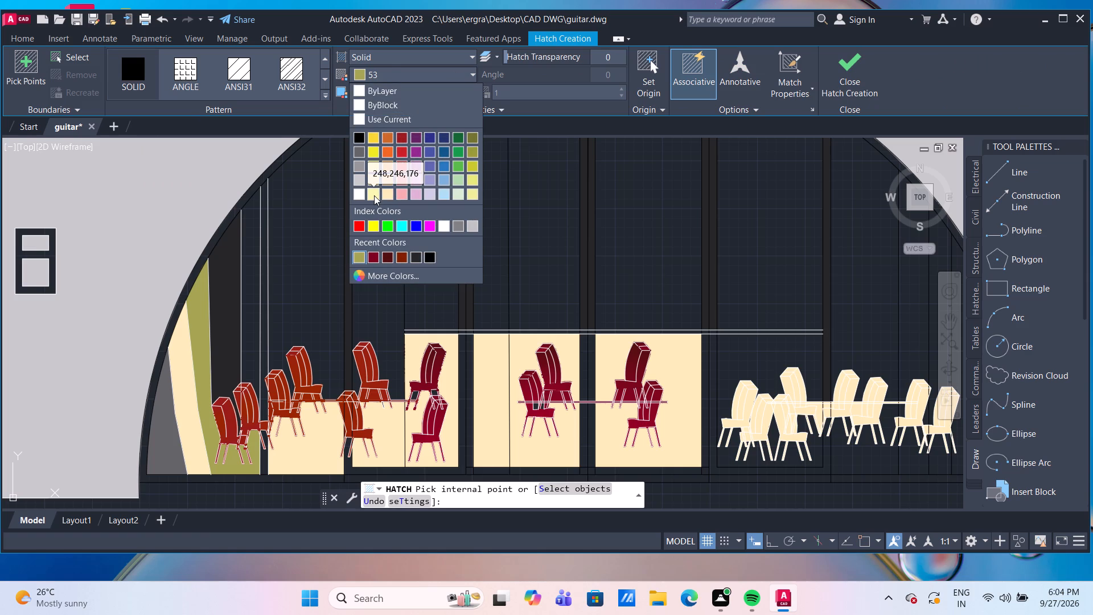
{"action": "left_click", "coordinate": [374, 195]}
{"action": "left_click", "coordinate": [292, 219]}
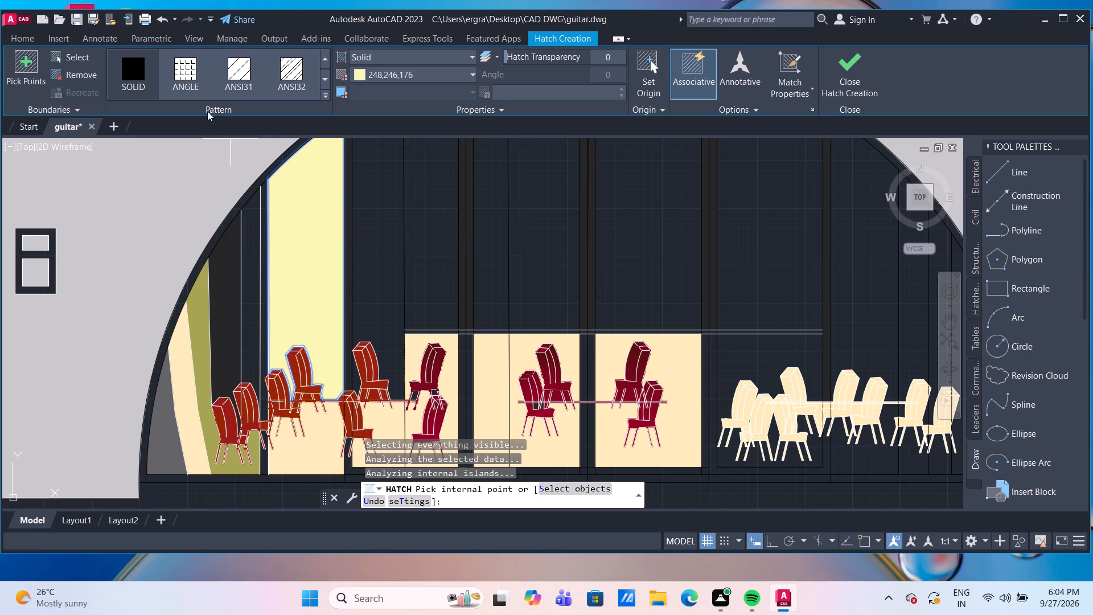
{"action": "key", "text": "Return"}
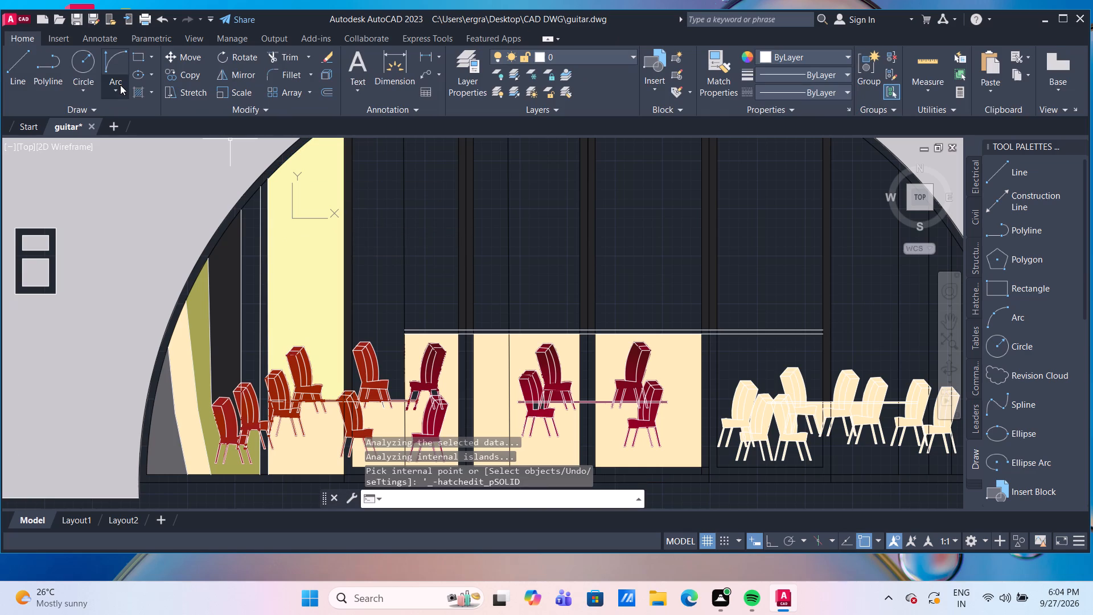
Fill the narrow vertical strip beside the olive panel with a solid hatch in black, index colour 250.
{"action": "left_click", "coordinate": [147, 94]}
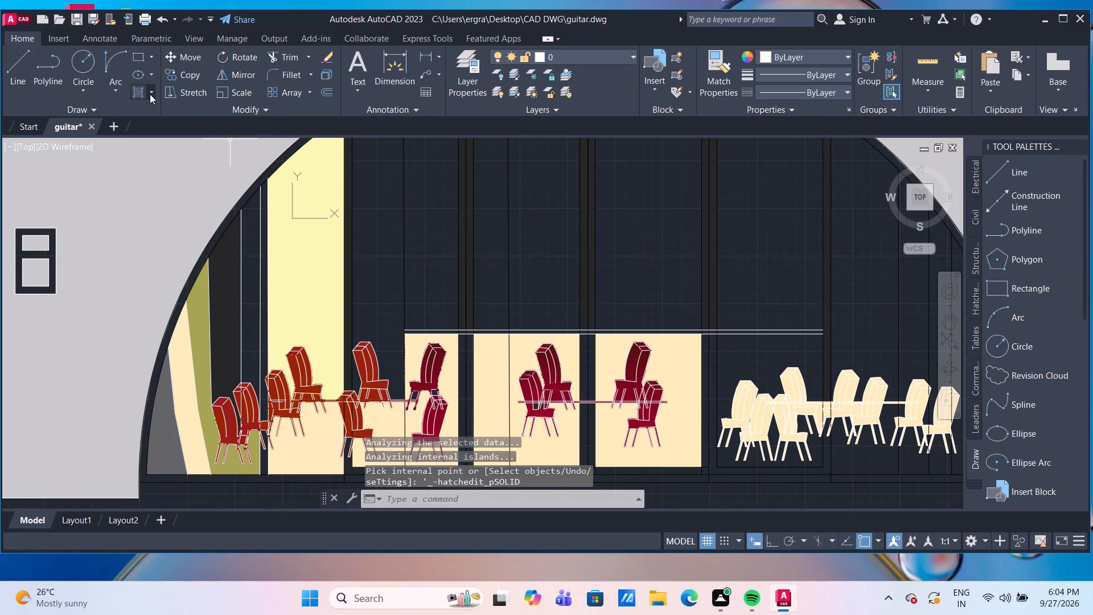
{"action": "left_click", "coordinate": [150, 94]}
{"action": "left_click", "coordinate": [157, 113]}
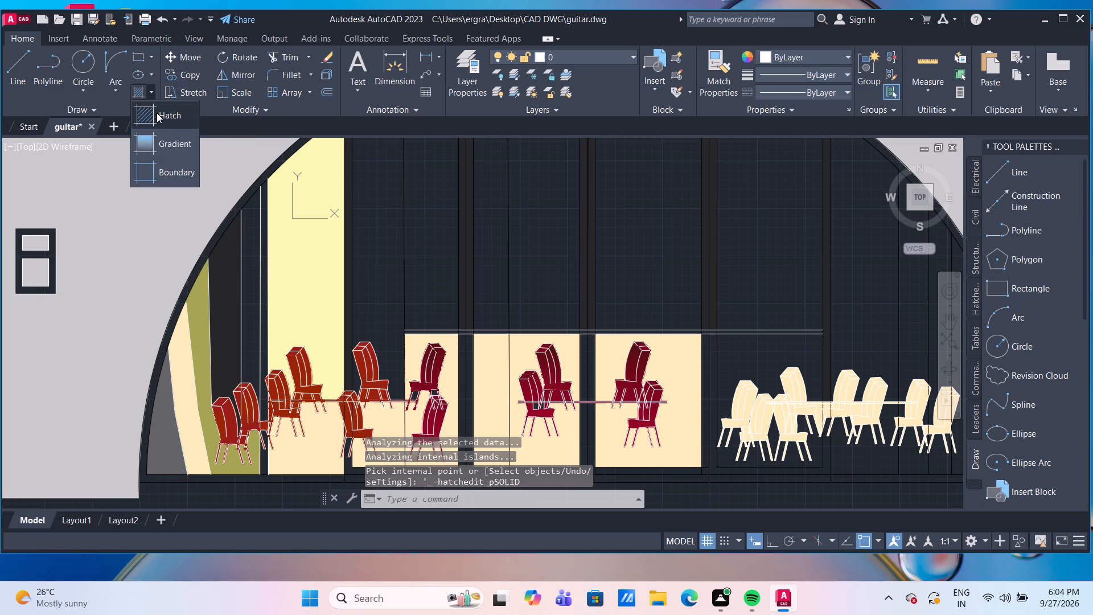
{"action": "left_click", "coordinate": [418, 76]}
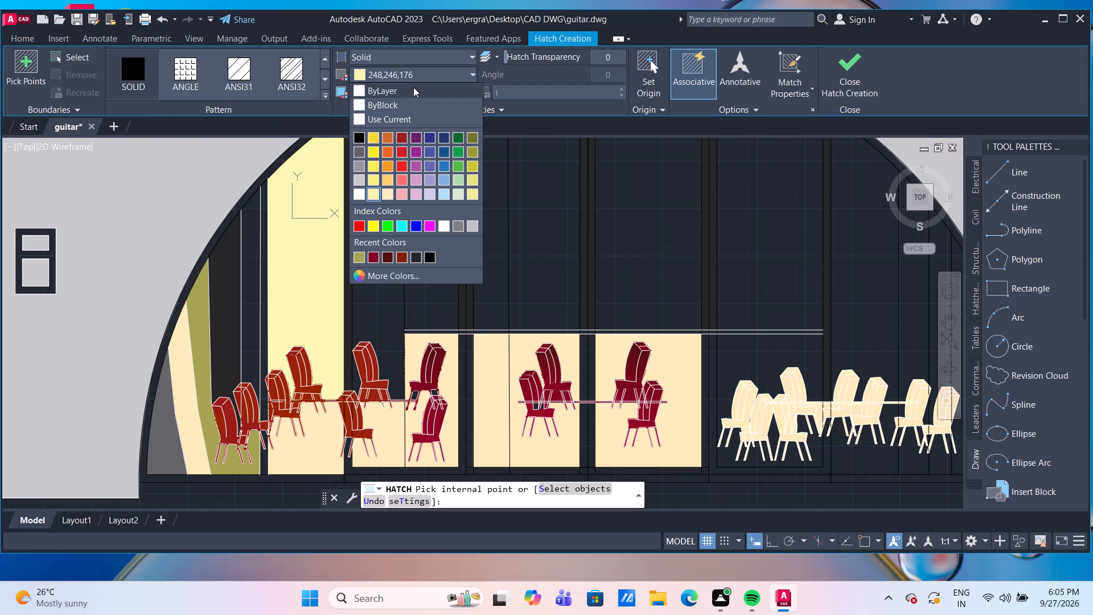
{"action": "left_click", "coordinate": [429, 260]}
{"action": "left_click", "coordinate": [253, 273]}
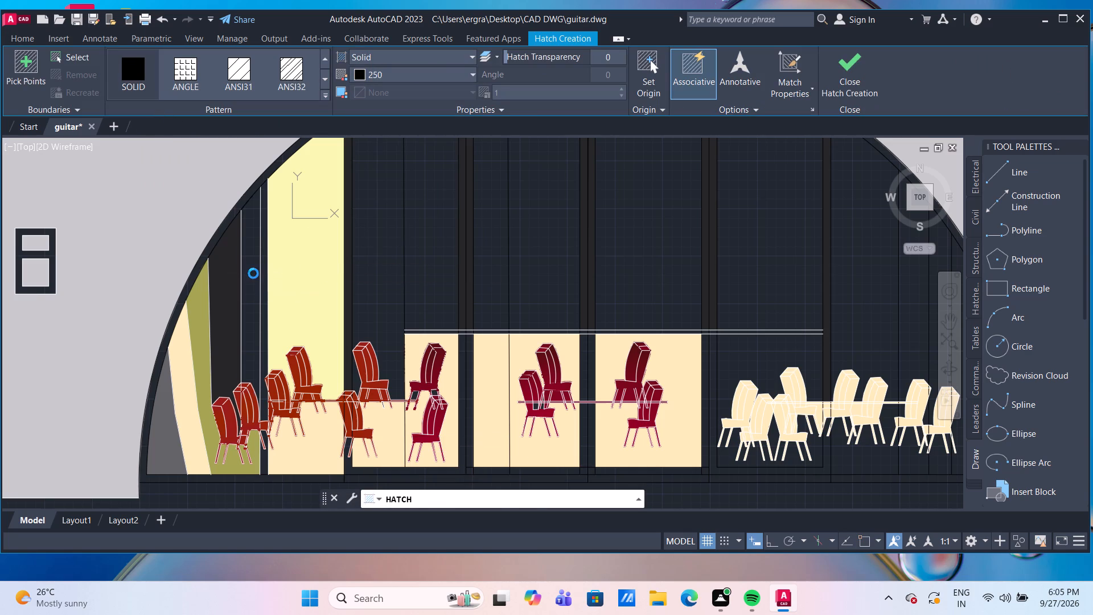
{"action": "key", "text": "Return"}
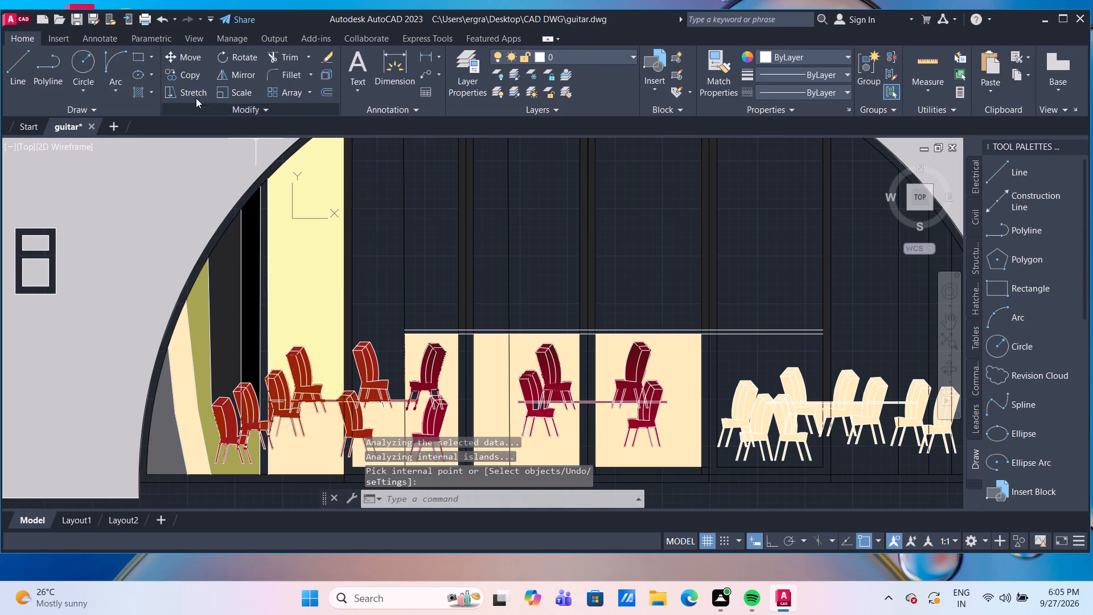
Fill the thin vertical strip between the black strip and the pale yellow panel with a solid hatch in cream 254,234,185.
{"action": "left_click", "coordinate": [143, 90]}
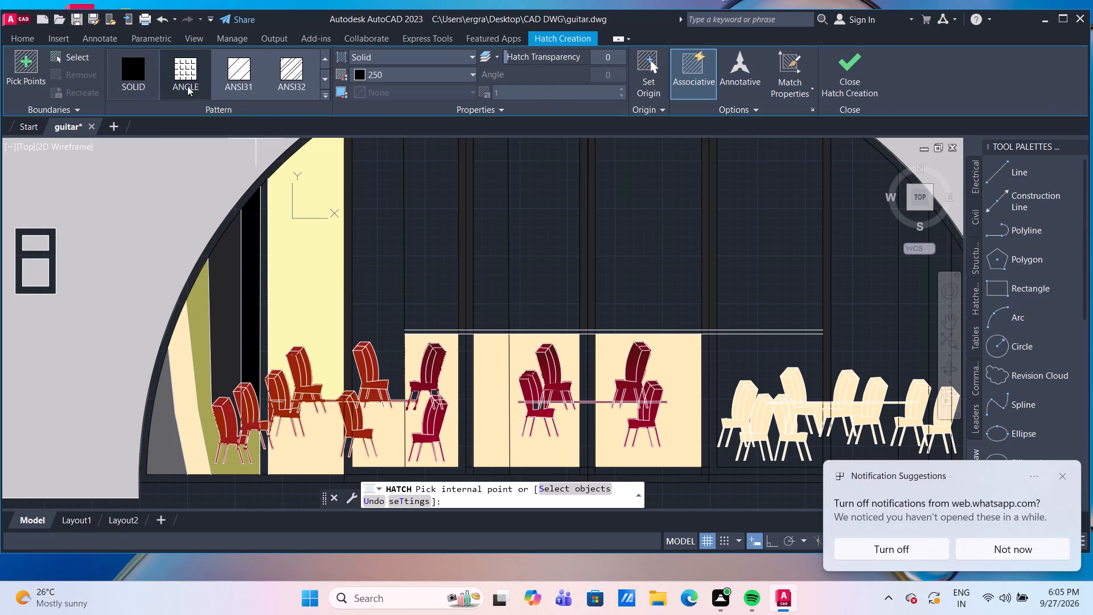
{"action": "left_click", "coordinate": [382, 72]}
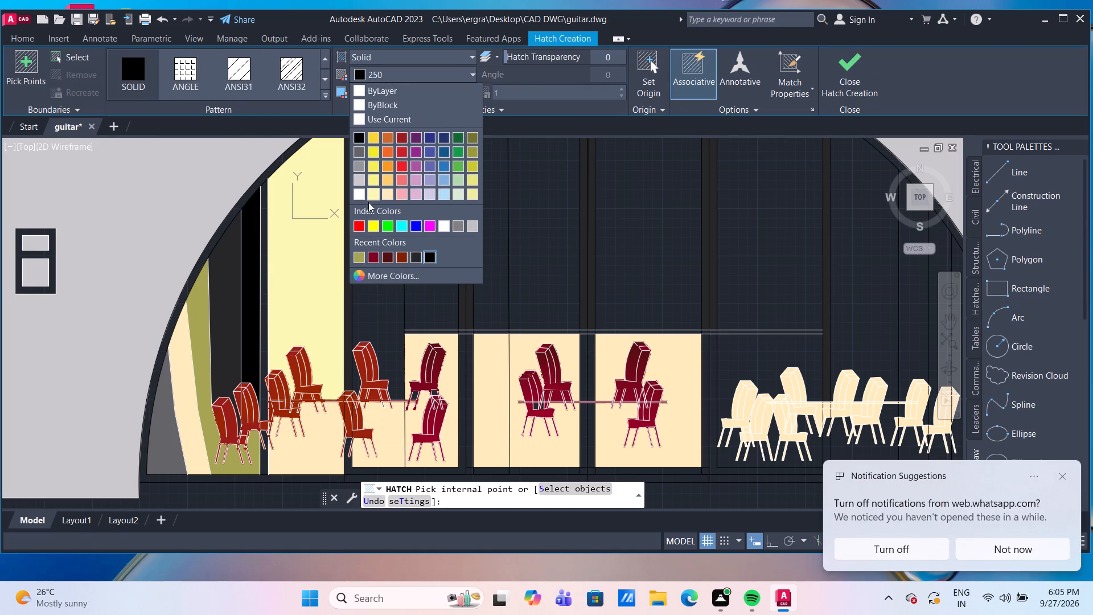
{"action": "left_click", "coordinate": [387, 198]}
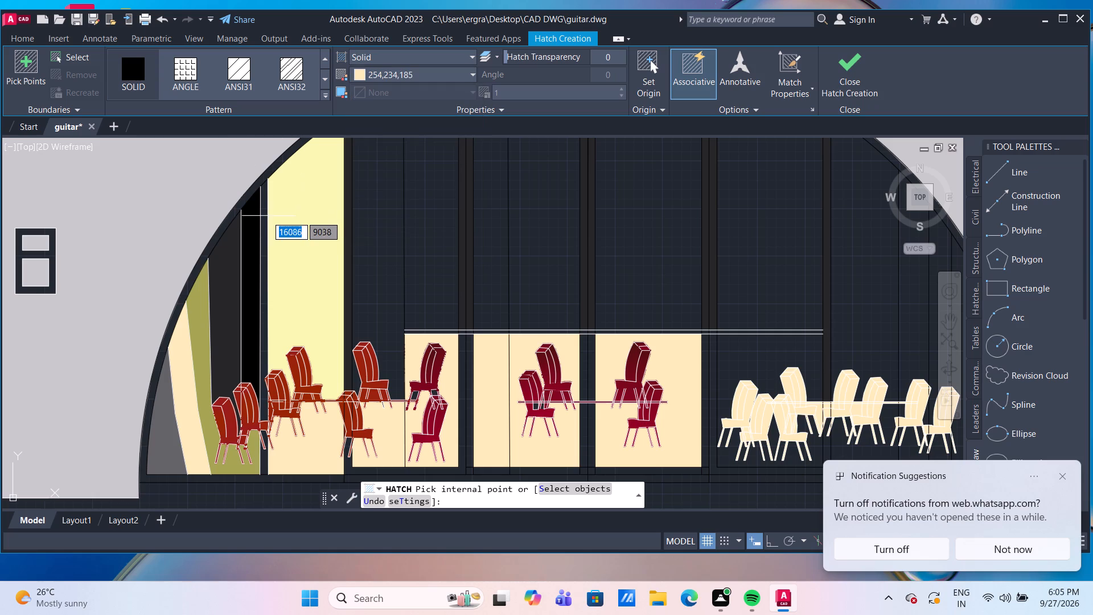
{"action": "left_click", "coordinate": [264, 222]}
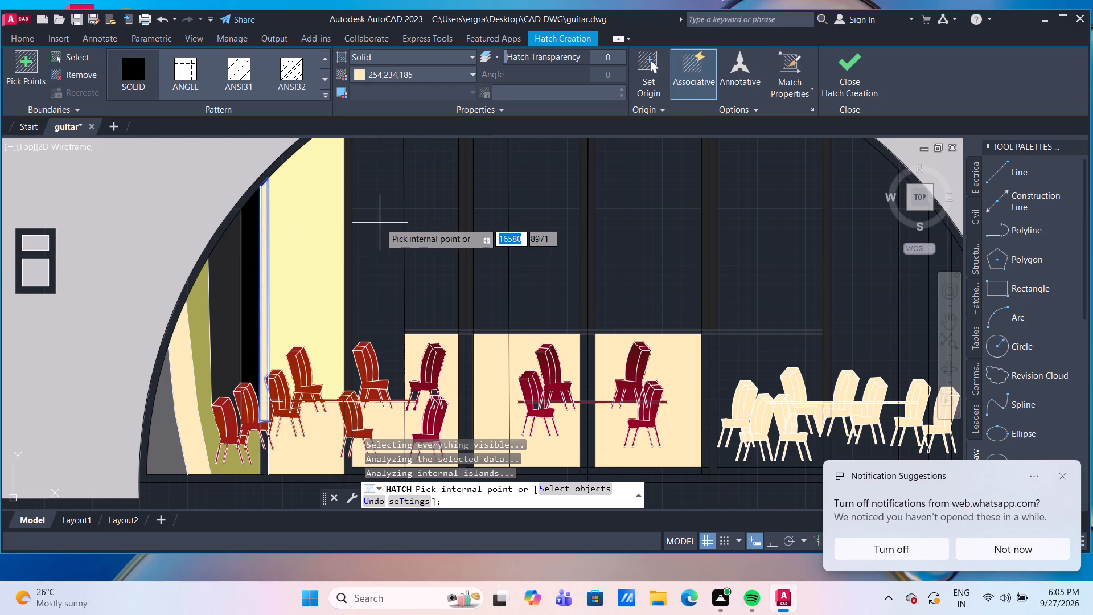
{"action": "key", "text": "Return"}
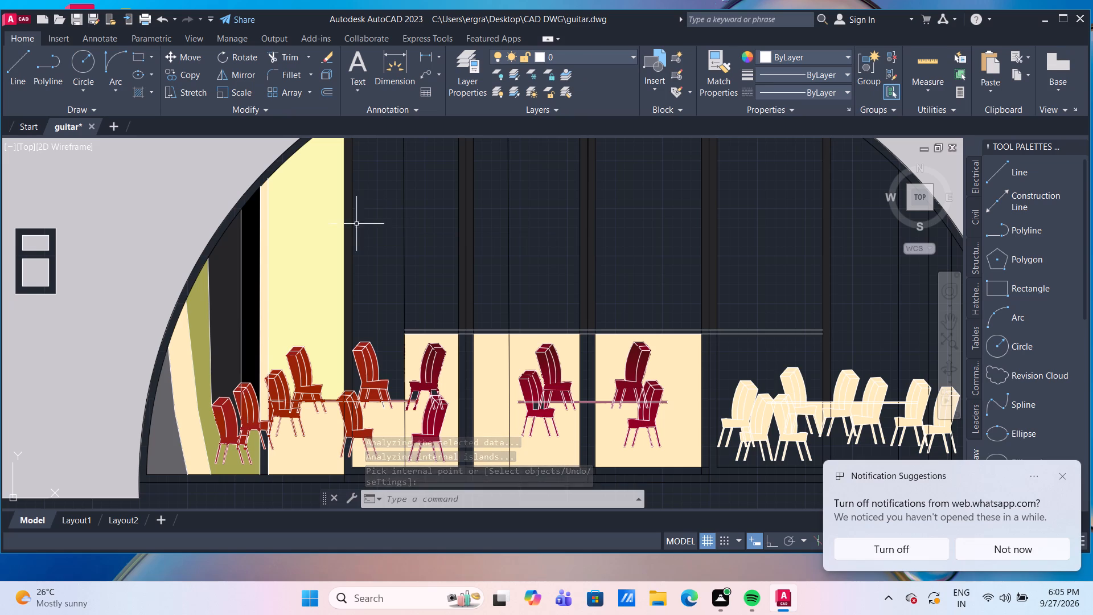
Hatch the pale yellow wall panel with ANSI31 at scale 100 and angle 135 in cream 254,234,185.
{"action": "left_click", "coordinate": [137, 88]}
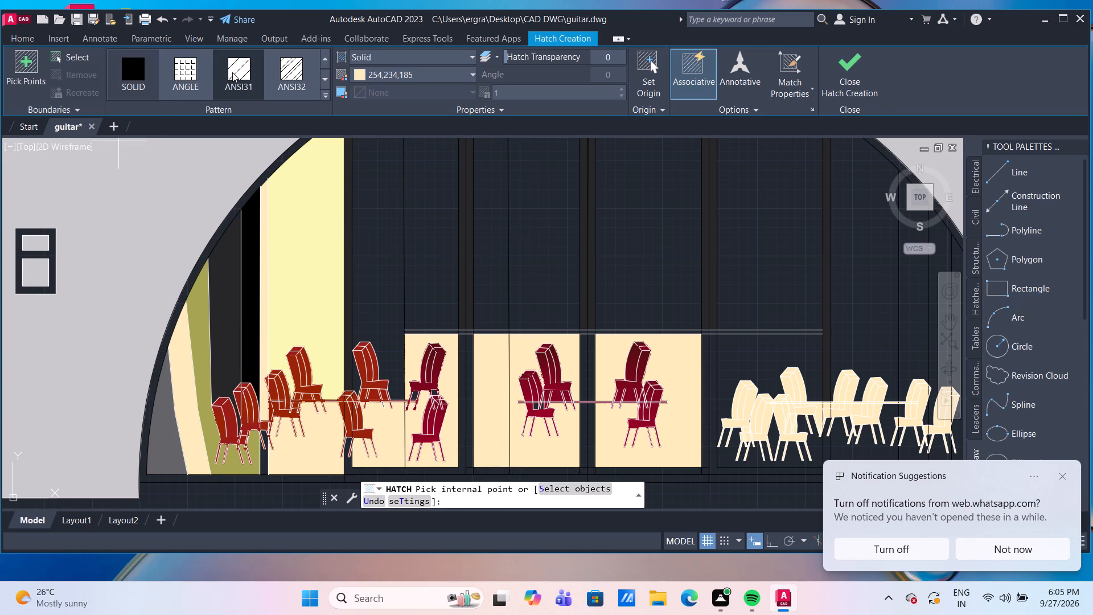
{"action": "left_click", "coordinate": [232, 72]}
{"action": "left_click", "coordinate": [576, 93]}
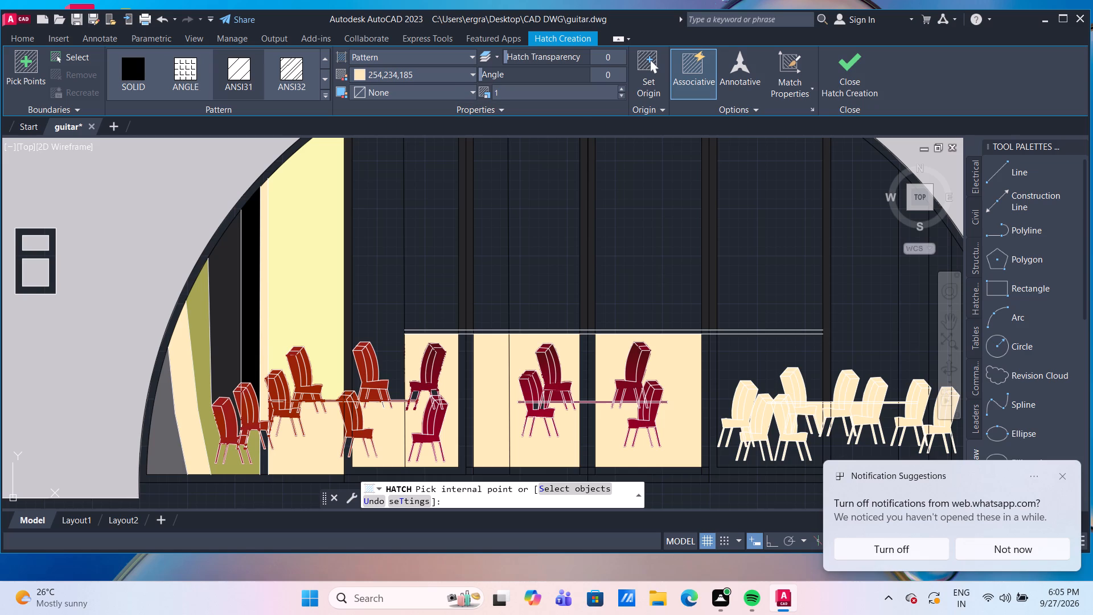
{"action": "key", "text": "2"}
{"action": "key", "text": "BackSpace"}
{"action": "type", "text": "100"}
{"action": "key", "text": "Return"}
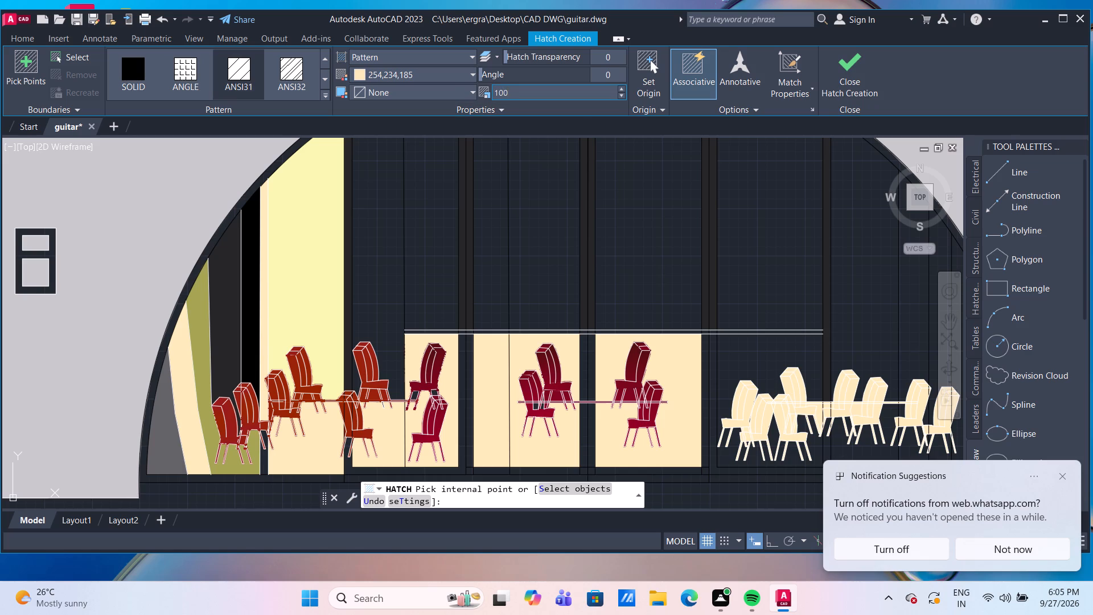
{"action": "left_click", "coordinate": [613, 76]}
{"action": "type", "text": "135"}
{"action": "key", "text": "Return"}
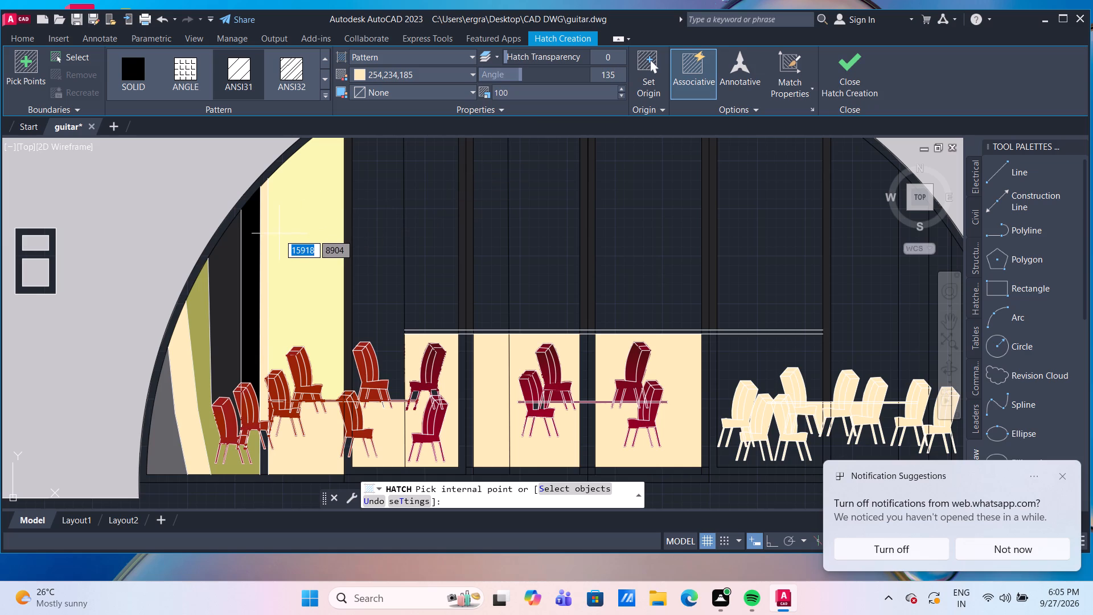
{"action": "left_click", "coordinate": [298, 239]}
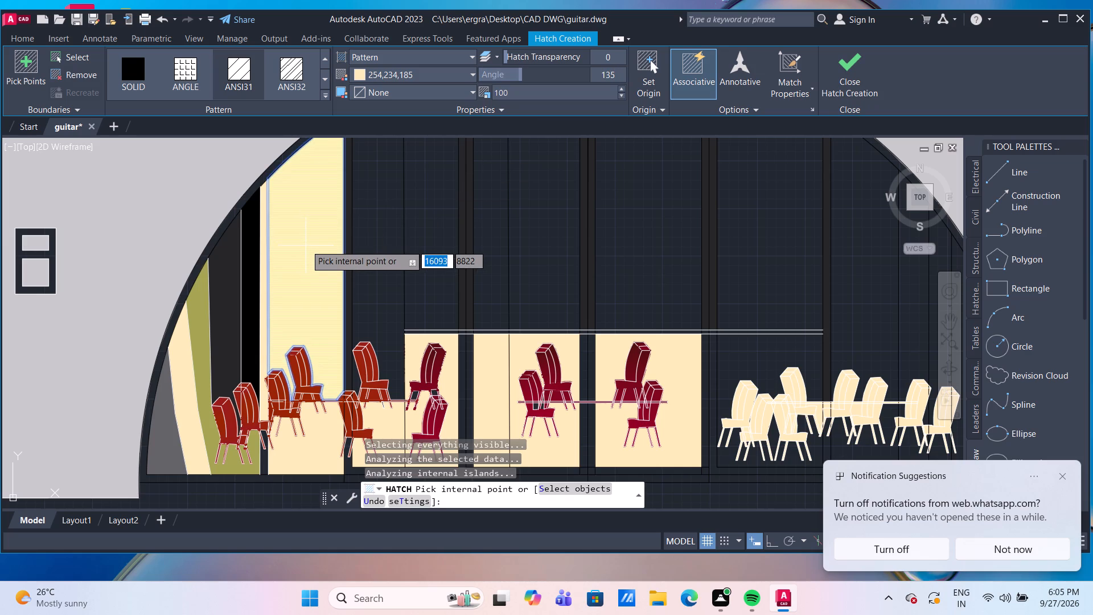
{"action": "scroll", "coordinate": [307, 241], "scroll_direction": "up", "scroll_amount": 2}
{"action": "scroll", "coordinate": [307, 241], "scroll_direction": "down", "scroll_amount": 1}
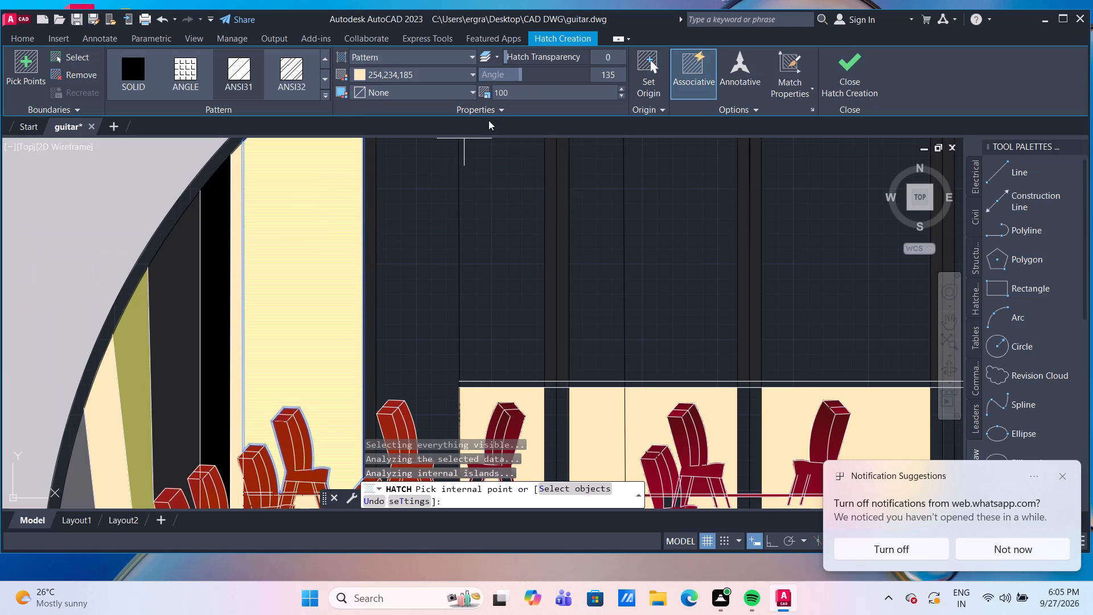
Set the pale yellow panel's line hatch to angle 45, colour 147,149,152 and scale 250.
{"action": "left_click", "coordinate": [612, 75]}
{"action": "type", "text": "45"}
{"action": "key", "text": "Return"}
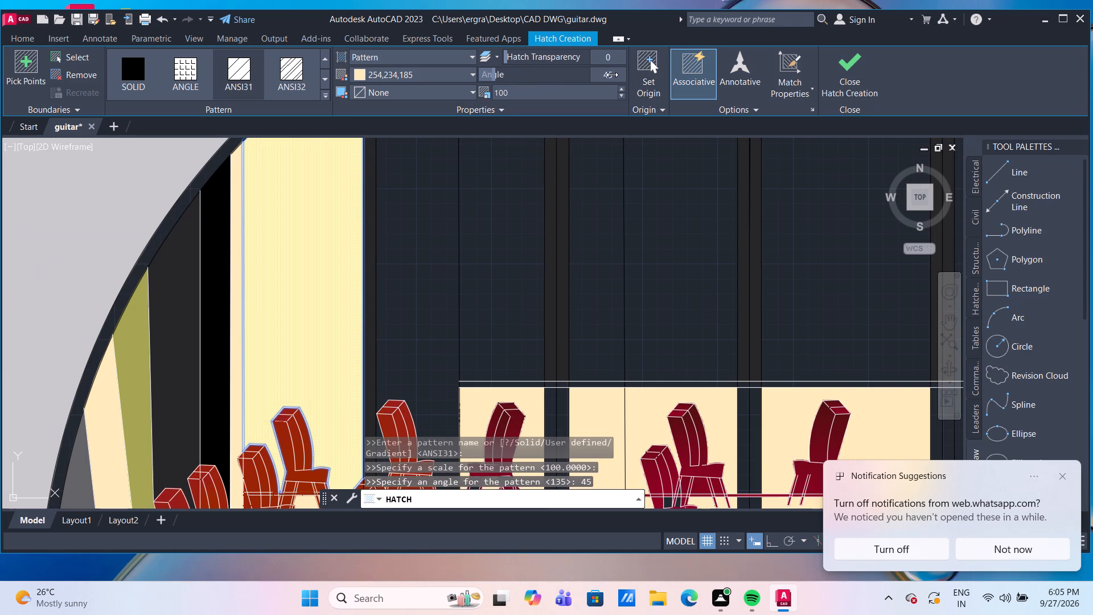
{"action": "left_click", "coordinate": [456, 76]}
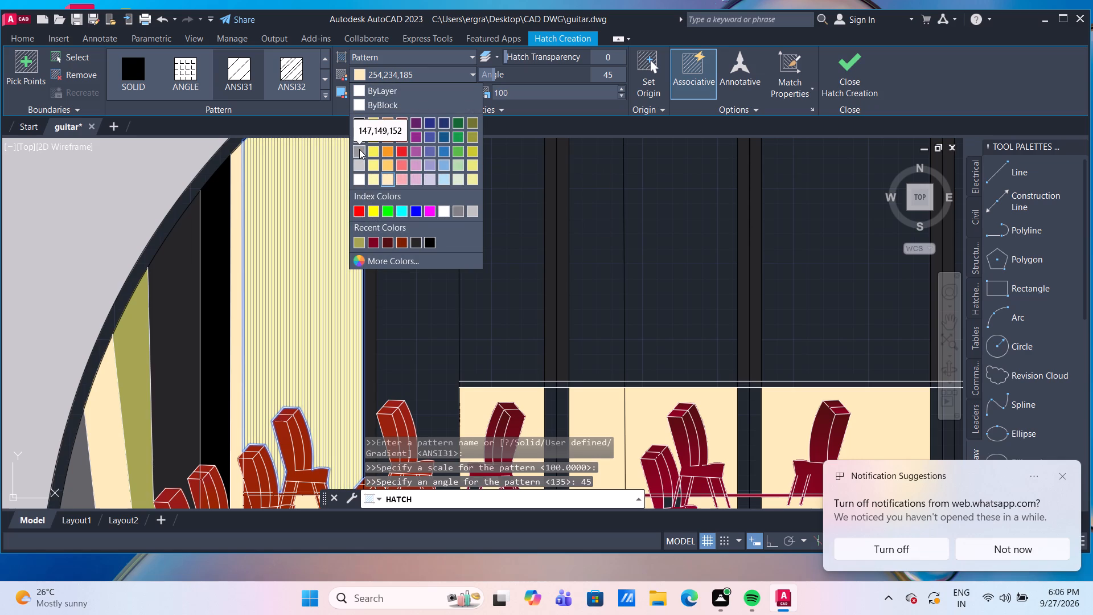
{"action": "left_click", "coordinate": [359, 149]}
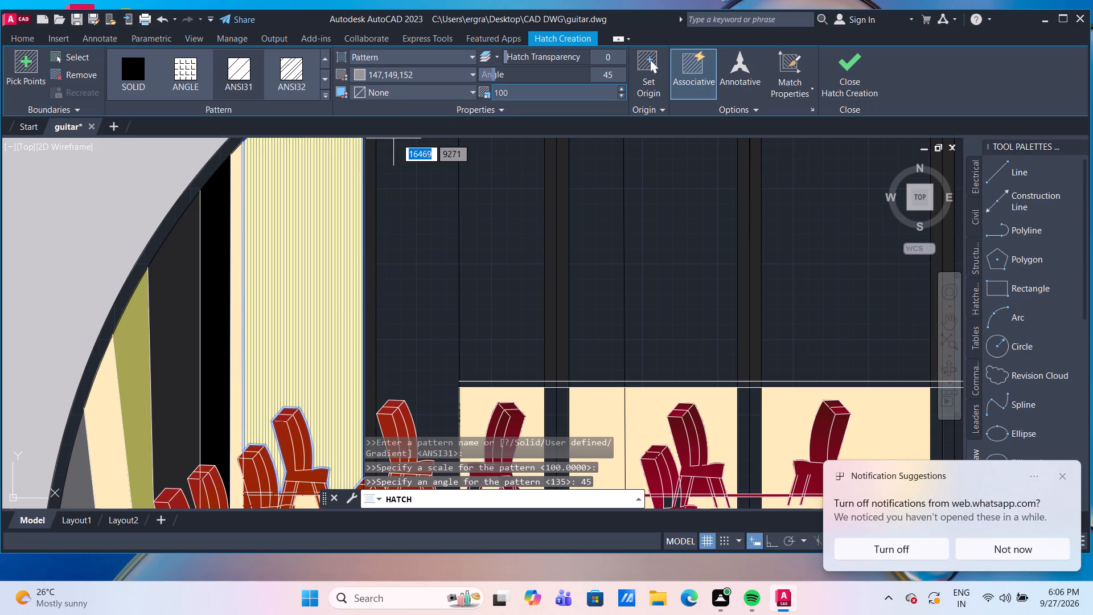
{"action": "left_click", "coordinate": [535, 93]}
{"action": "type", "text": "250"}
{"action": "key", "text": "Return"}
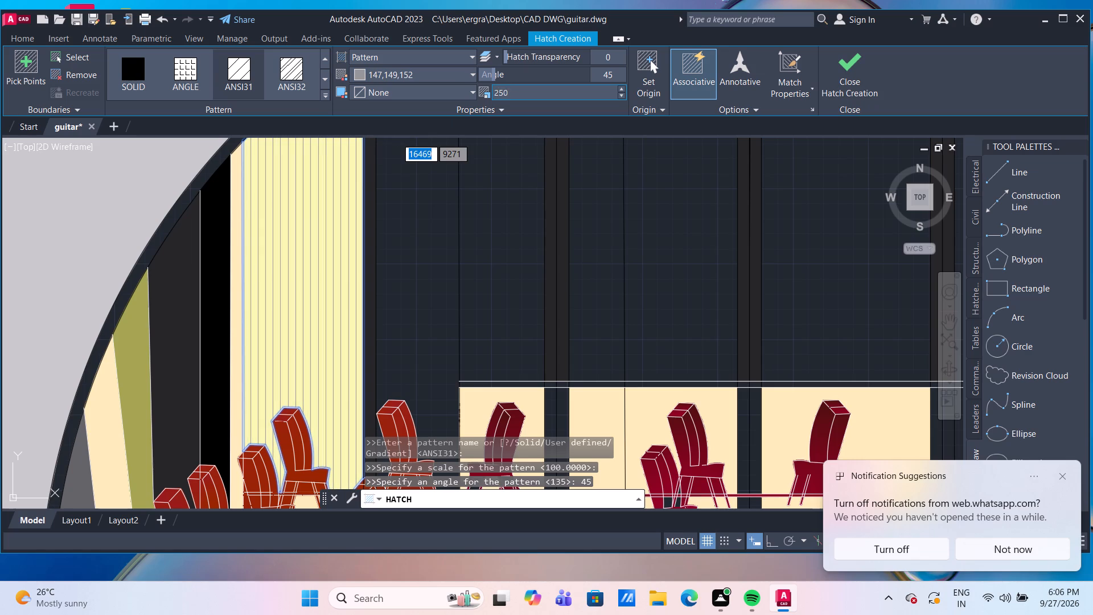
{"action": "key", "text": "Return"}
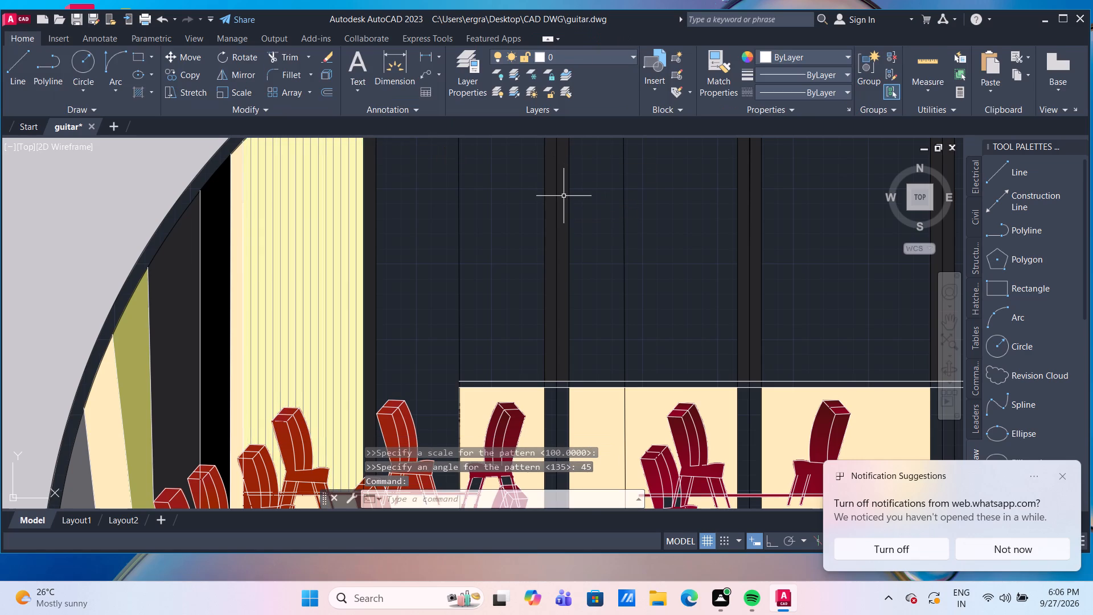
Examine the arch interior against the whole guitar-shaped elevation for wall panels still to colour.
{"action": "scroll", "coordinate": [560, 196], "scroll_direction": "down", "scroll_amount": 3}
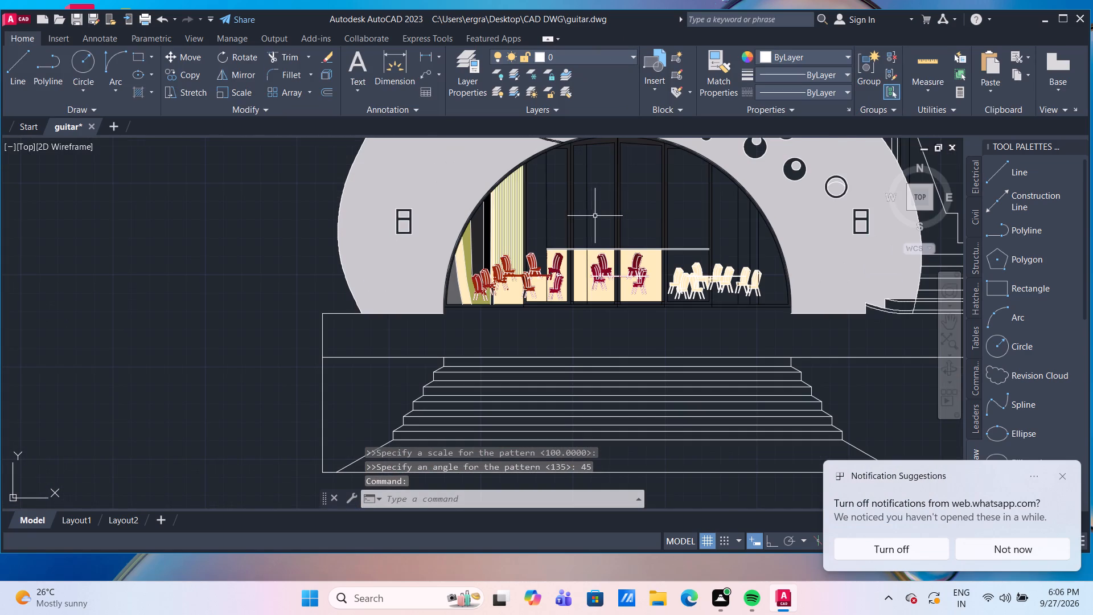
{"action": "scroll", "coordinate": [611, 213], "scroll_direction": "up", "scroll_amount": 1}
{"action": "middle_click_drag", "start_coordinate": [675, 206], "coordinate": [602, 260]}
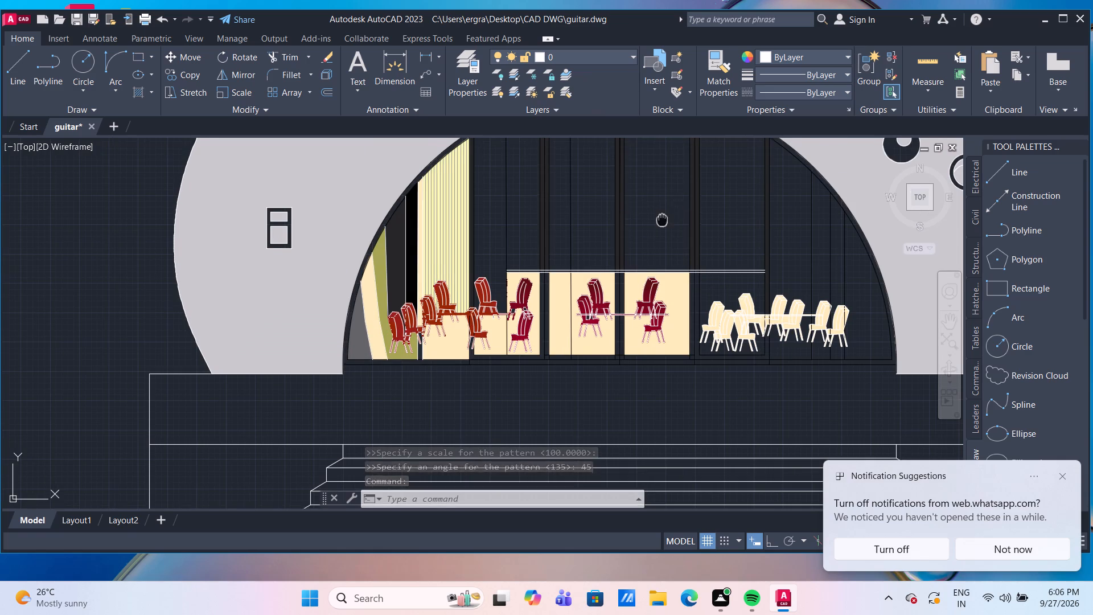
{"action": "middle_click_drag", "start_coordinate": [602, 260], "coordinate": [596, 259]}
{"action": "scroll", "coordinate": [575, 251], "scroll_direction": "down", "scroll_amount": 1}
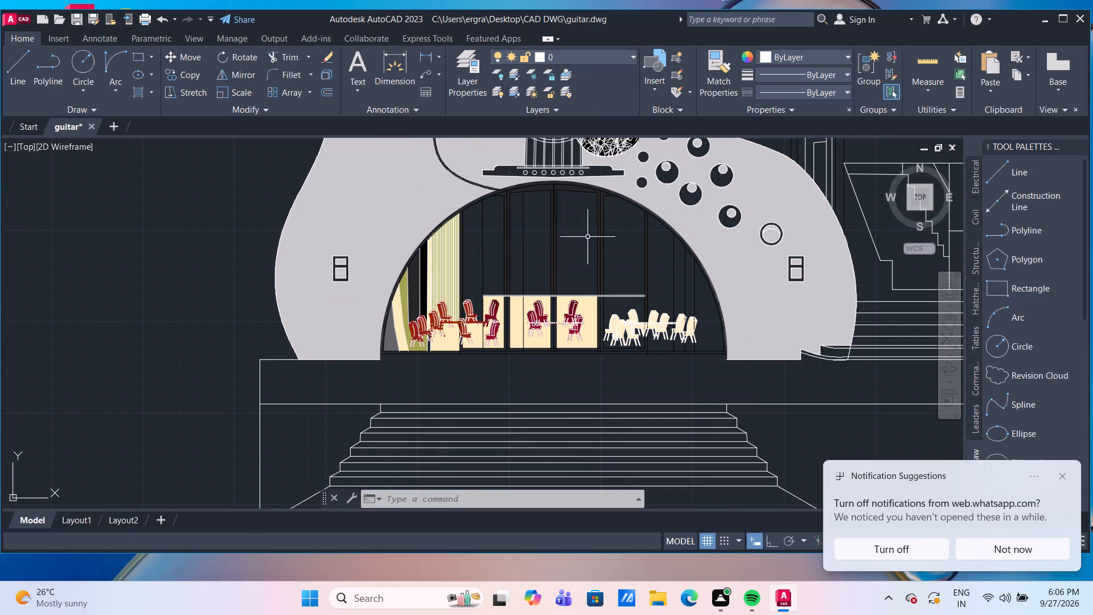
{"action": "scroll", "coordinate": [600, 282], "scroll_direction": "up", "scroll_amount": 2}
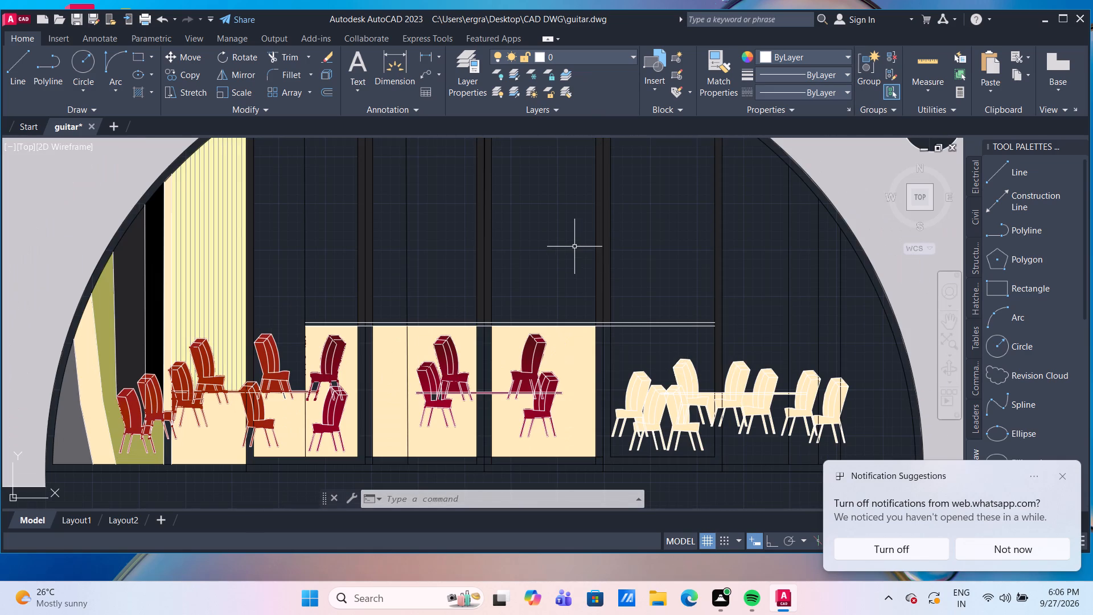
{"action": "middle_click_drag", "start_coordinate": [574, 247], "coordinate": [515, 261]}
{"action": "scroll", "coordinate": [515, 261], "scroll_direction": "down", "scroll_amount": 2}
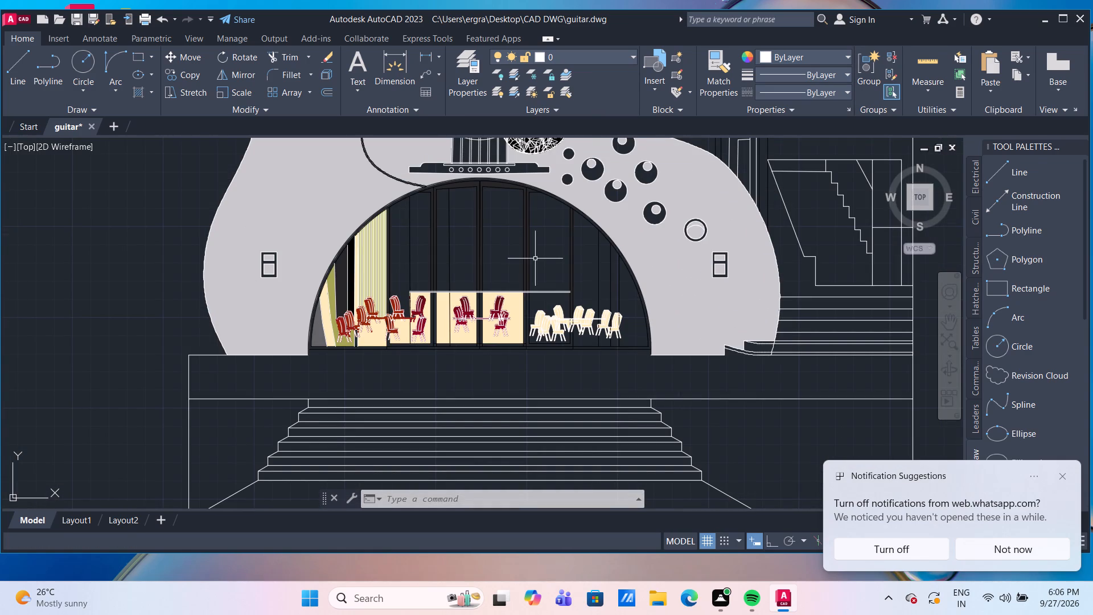
{"action": "middle_click_drag", "start_coordinate": [547, 256], "coordinate": [498, 266]}
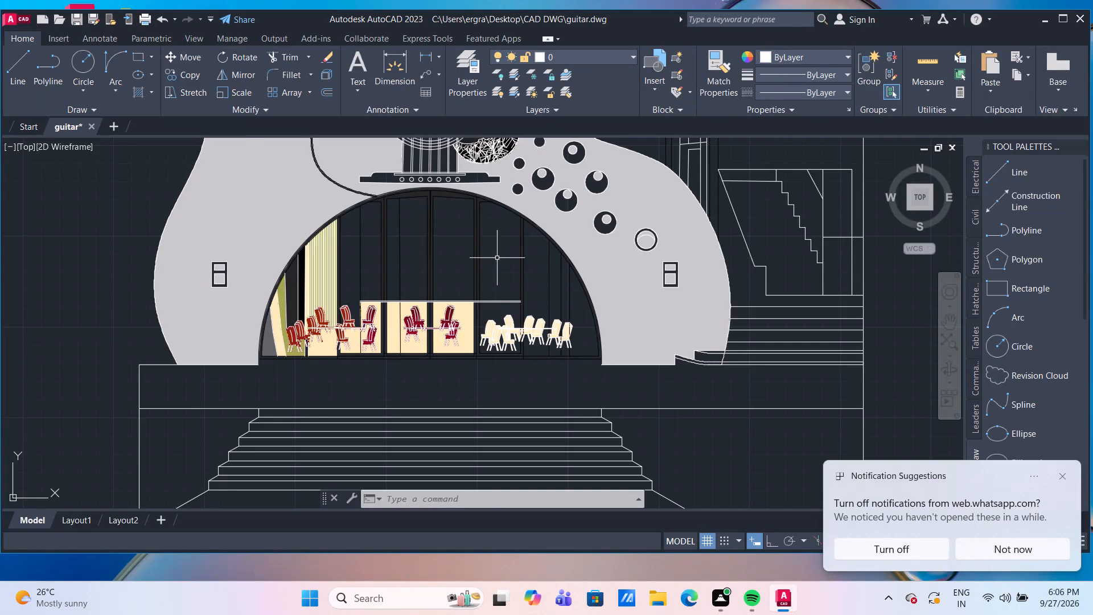
{"action": "scroll", "coordinate": [450, 224], "scroll_direction": "up", "scroll_amount": 1}
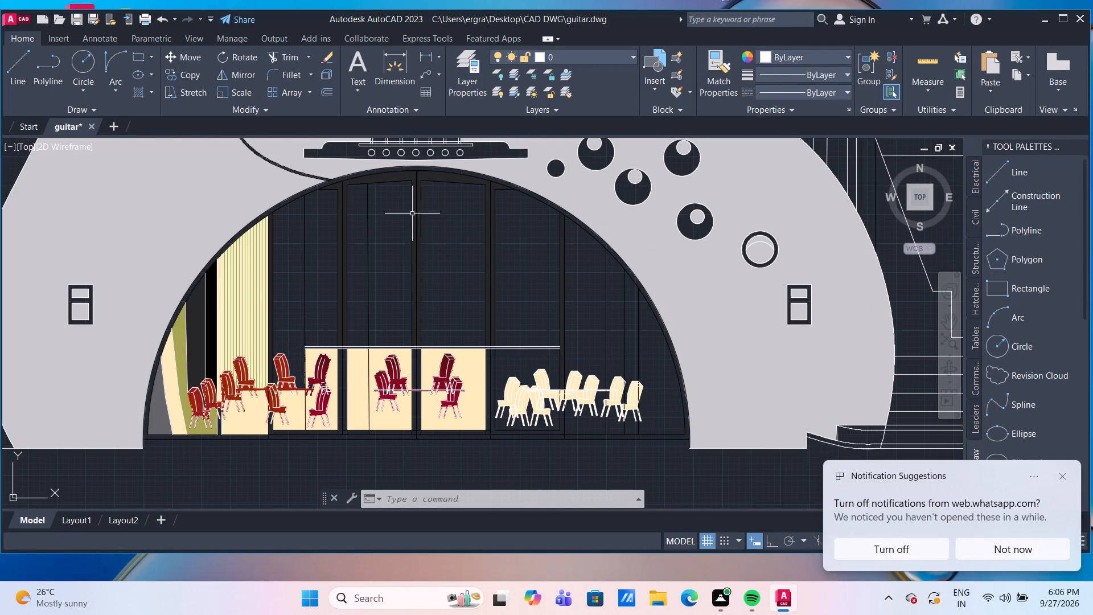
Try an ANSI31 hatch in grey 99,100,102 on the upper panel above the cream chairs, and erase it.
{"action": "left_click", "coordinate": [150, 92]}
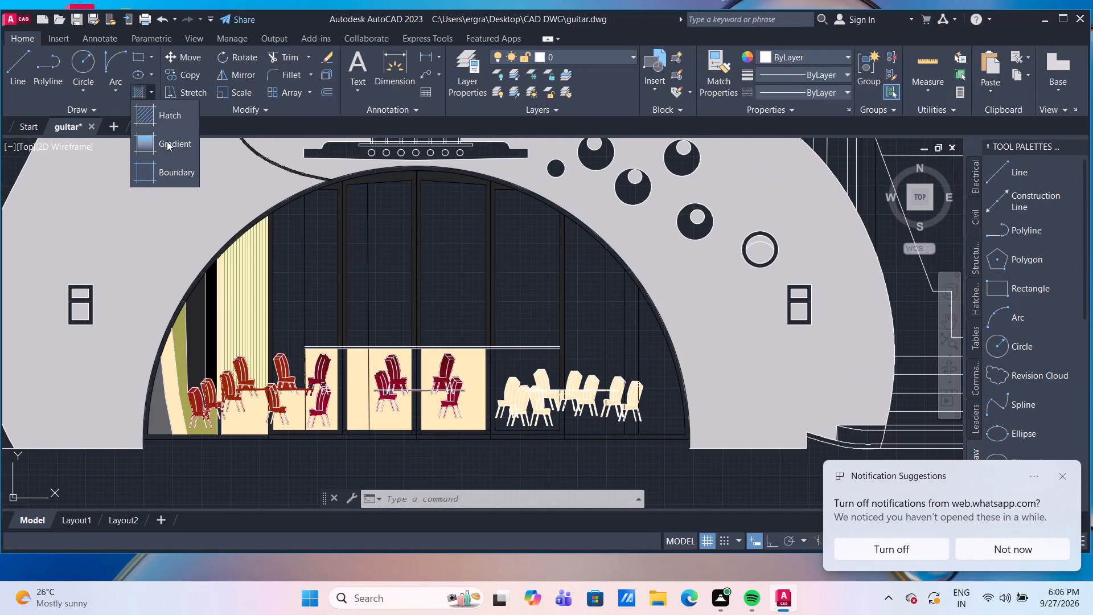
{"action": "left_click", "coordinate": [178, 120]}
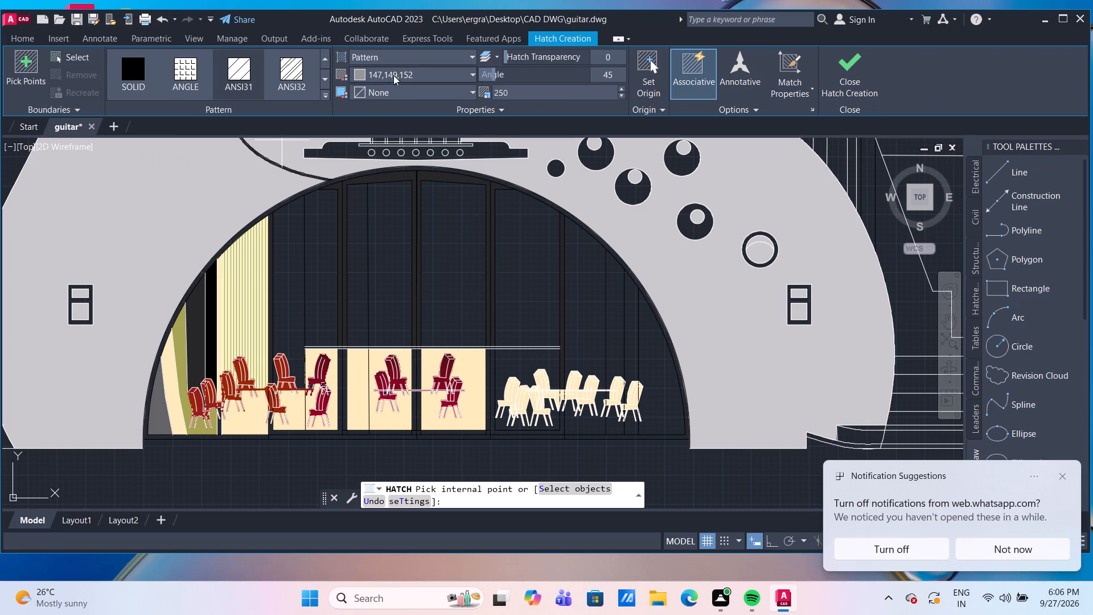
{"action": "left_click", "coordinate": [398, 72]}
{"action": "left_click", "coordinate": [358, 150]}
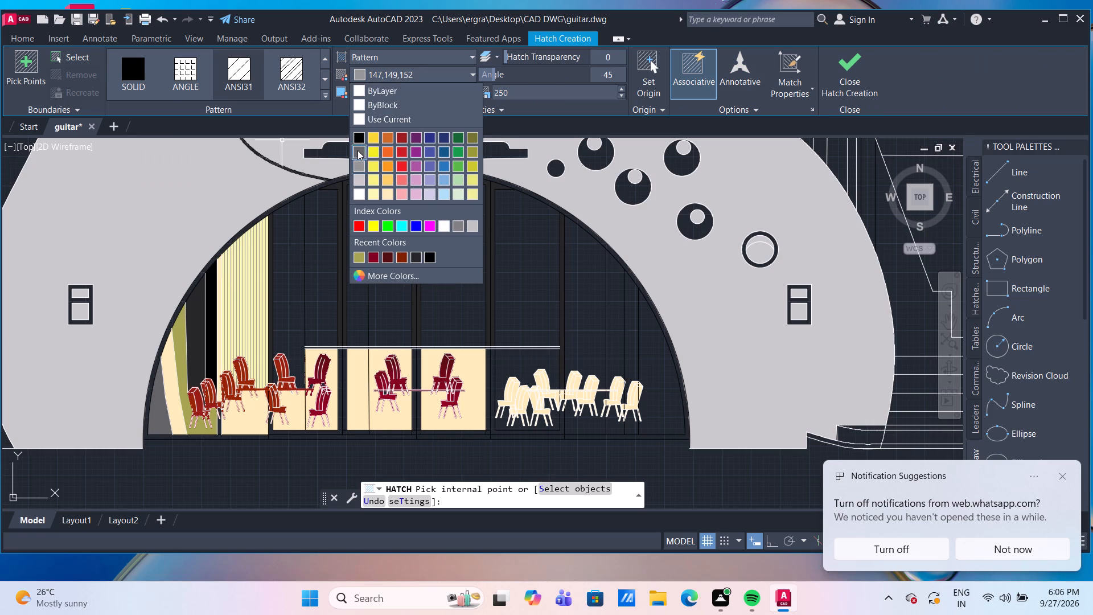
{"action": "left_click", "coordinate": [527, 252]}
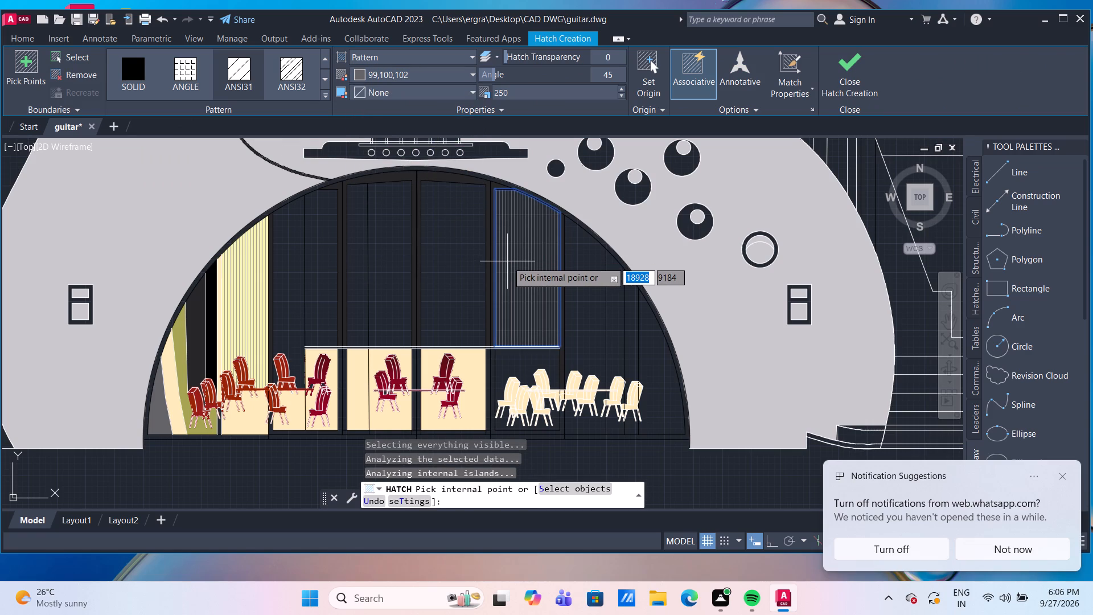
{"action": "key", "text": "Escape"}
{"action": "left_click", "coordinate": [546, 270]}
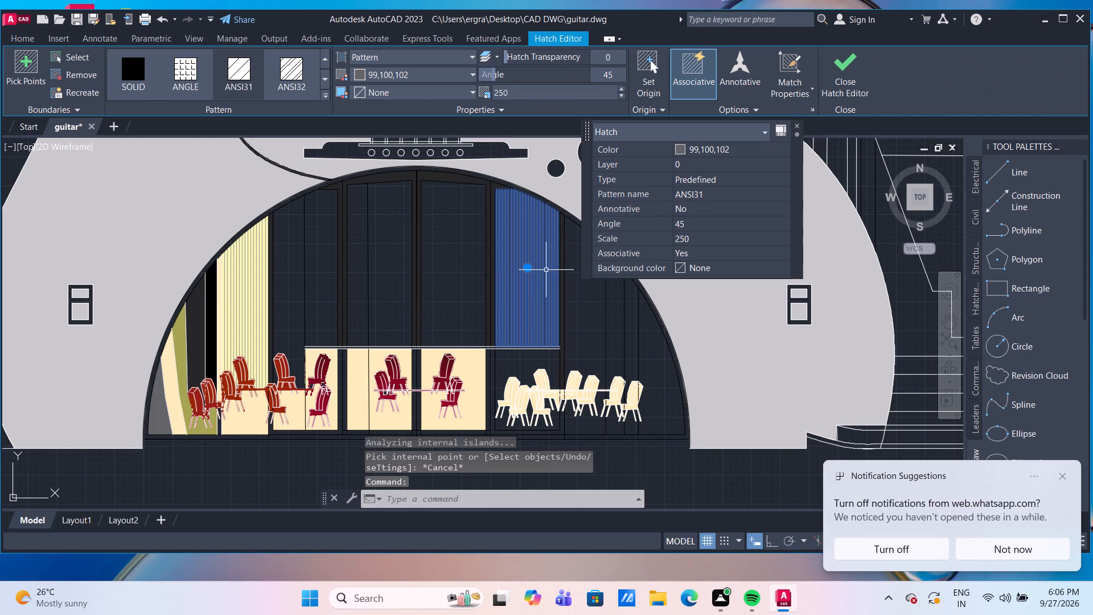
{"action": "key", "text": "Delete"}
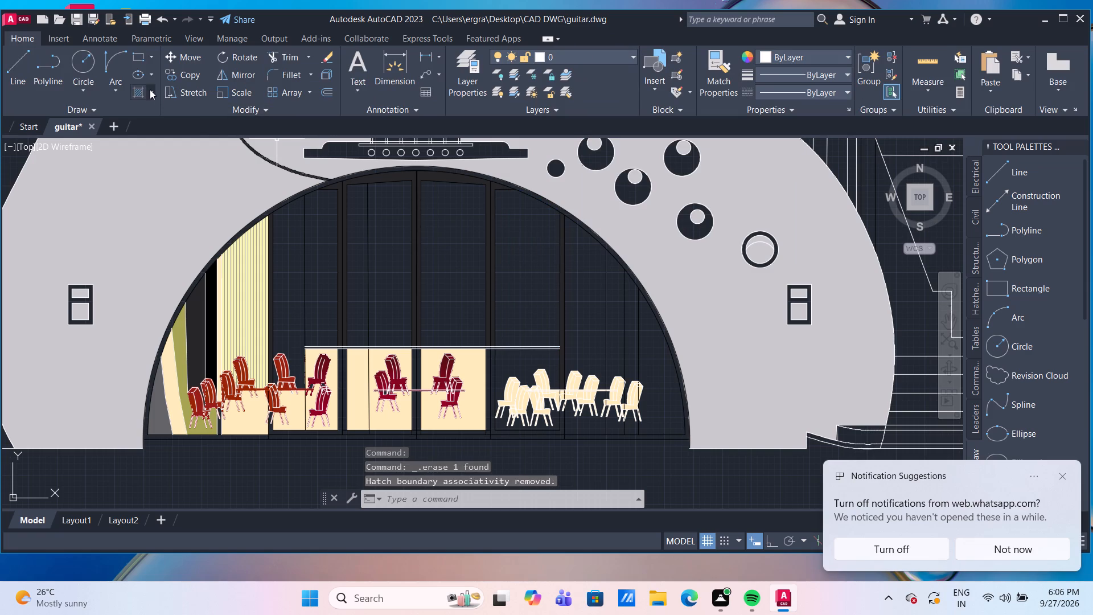
Fill the three wide upper panels above the double horizontal line with a solid hatch in grey 99,100,102.
{"action": "left_click", "coordinate": [135, 93]}
{"action": "left_click", "coordinate": [135, 93]}
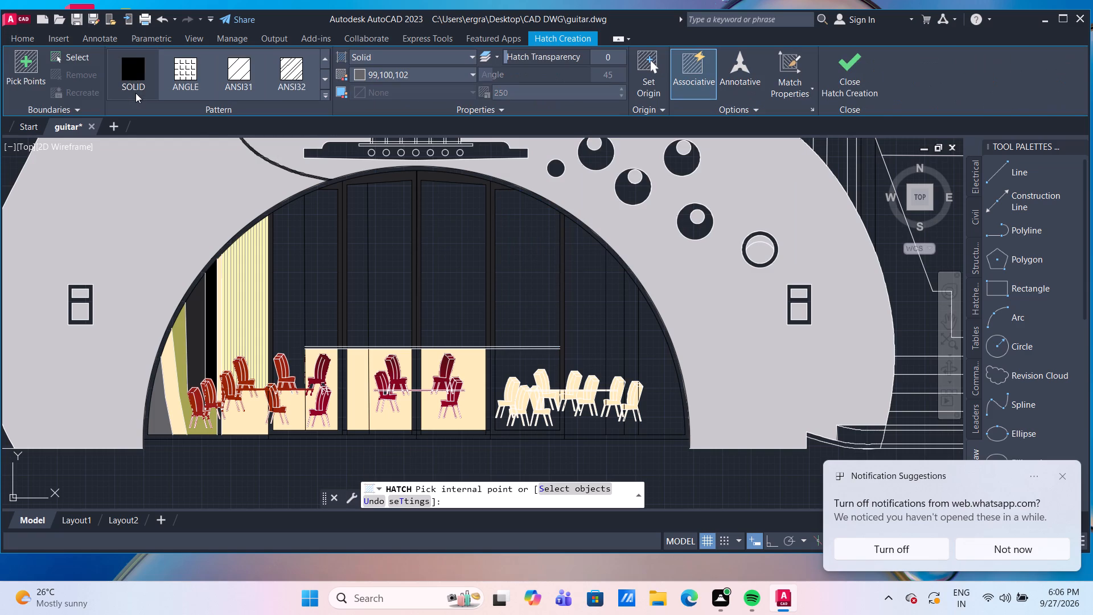
{"action": "left_click", "coordinate": [406, 70]}
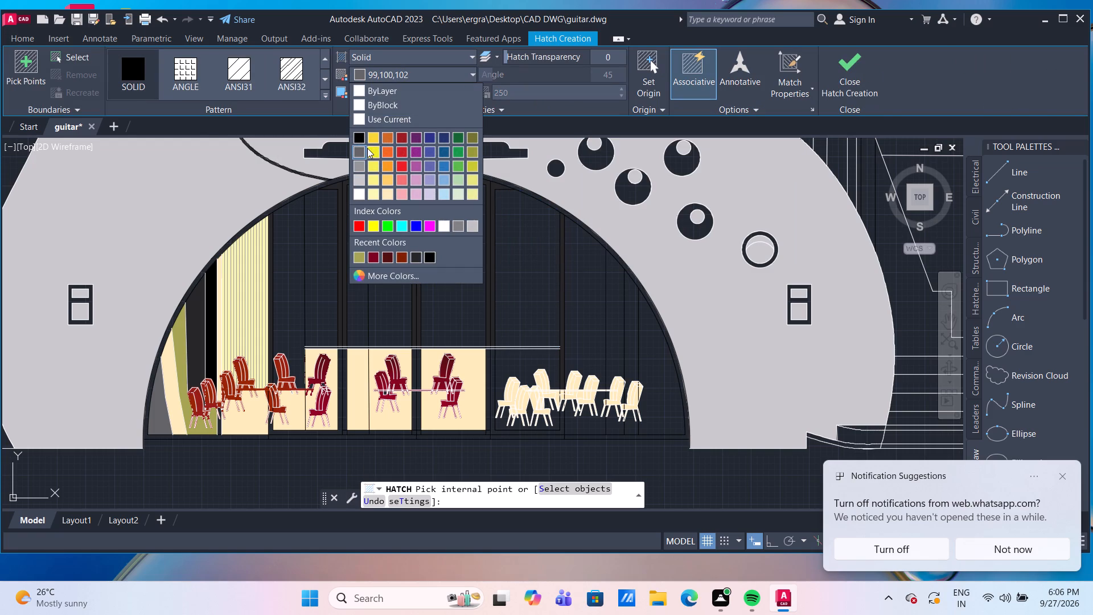
{"action": "left_click", "coordinate": [363, 150]}
{"action": "left_click", "coordinate": [521, 272]}
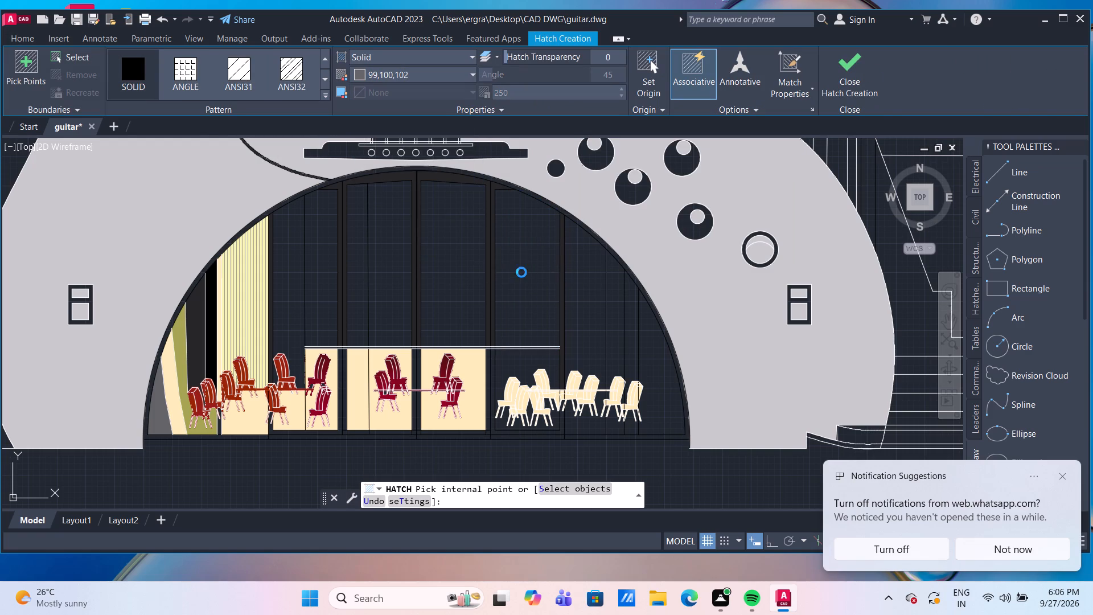
{"action": "left_click", "coordinate": [430, 243]}
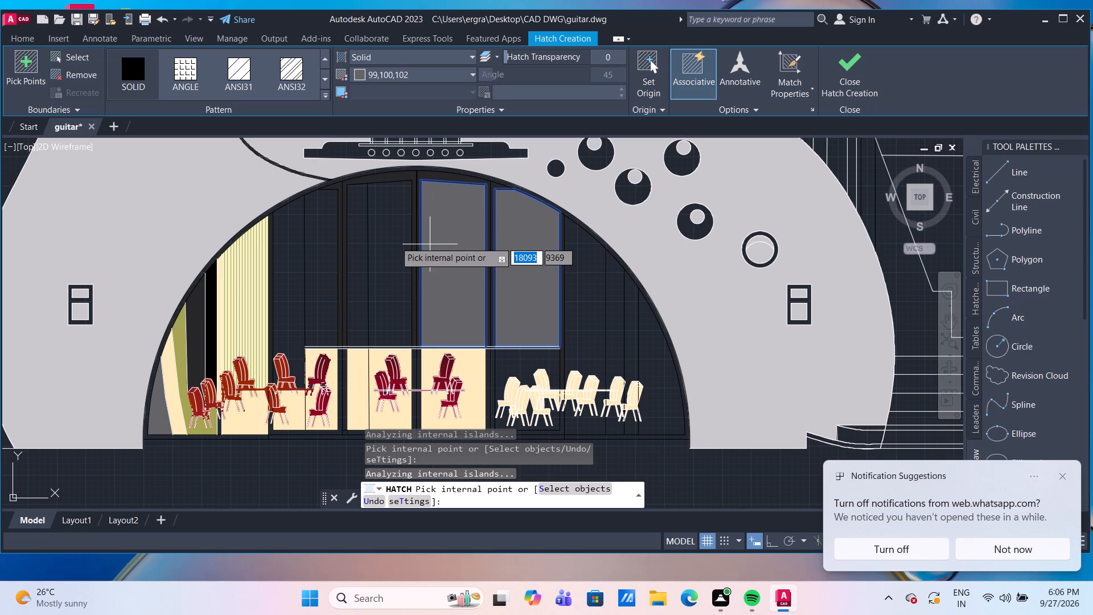
{"action": "left_click", "coordinate": [379, 241]}
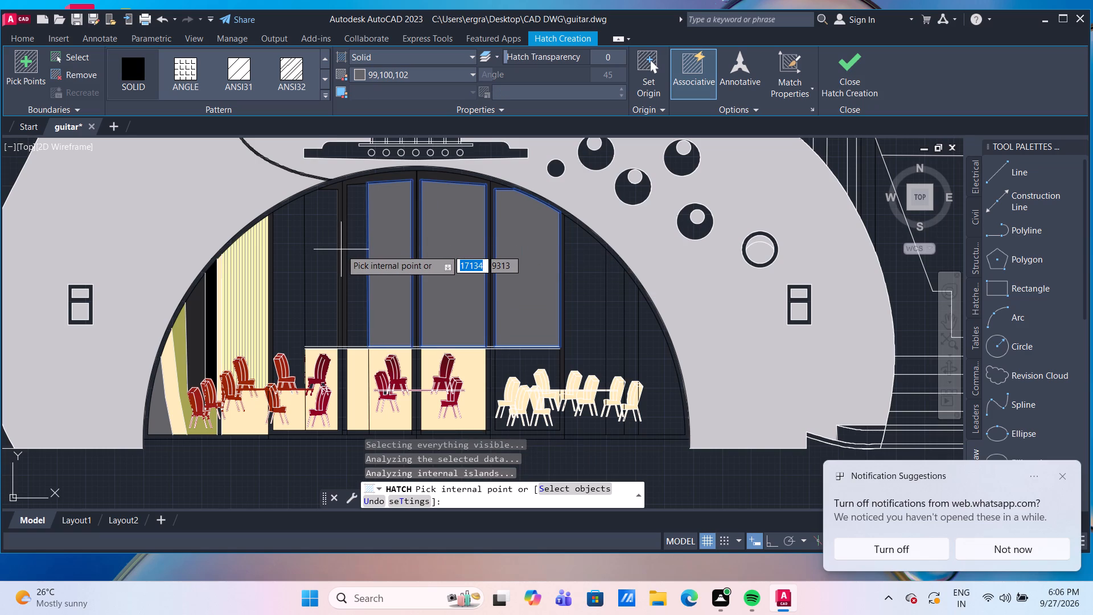
{"action": "key", "text": "Return"}
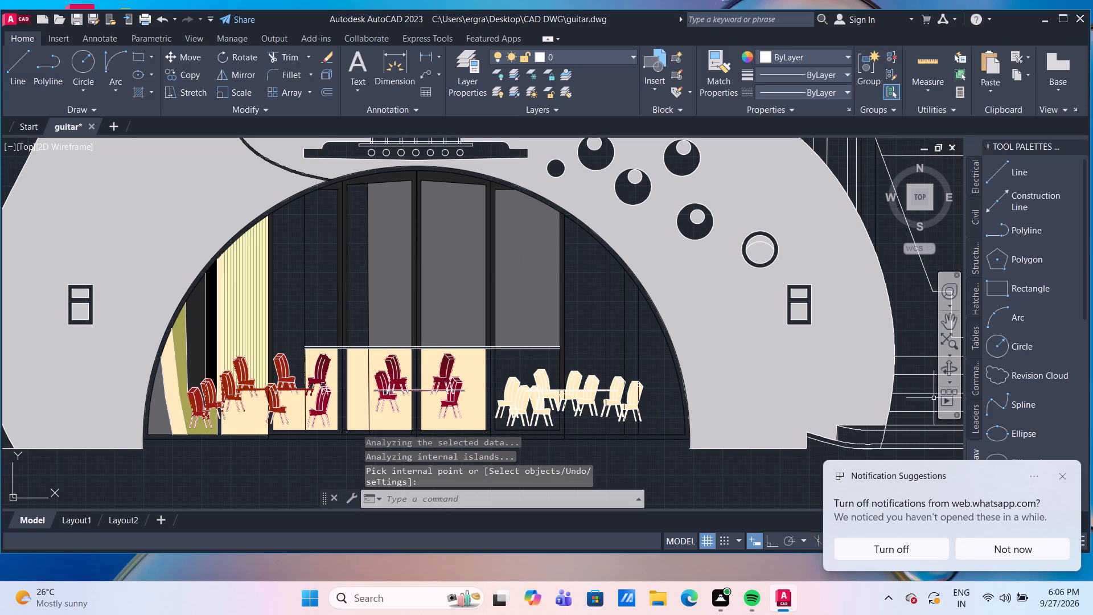
Dismiss the notification suggestion pop-up.
{"action": "left_click", "coordinate": [1062, 477]}
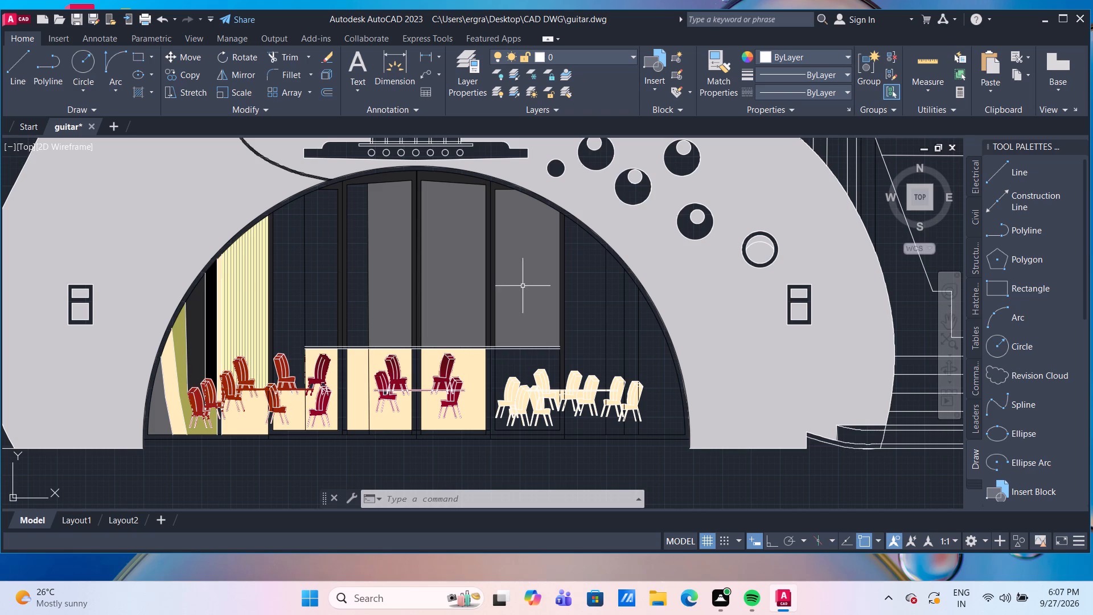
Start a hatch and browse the available patterns for a texture to overlay on the three grey upper panels.
{"action": "left_click", "coordinate": [153, 95]}
{"action": "left_click", "coordinate": [170, 117]}
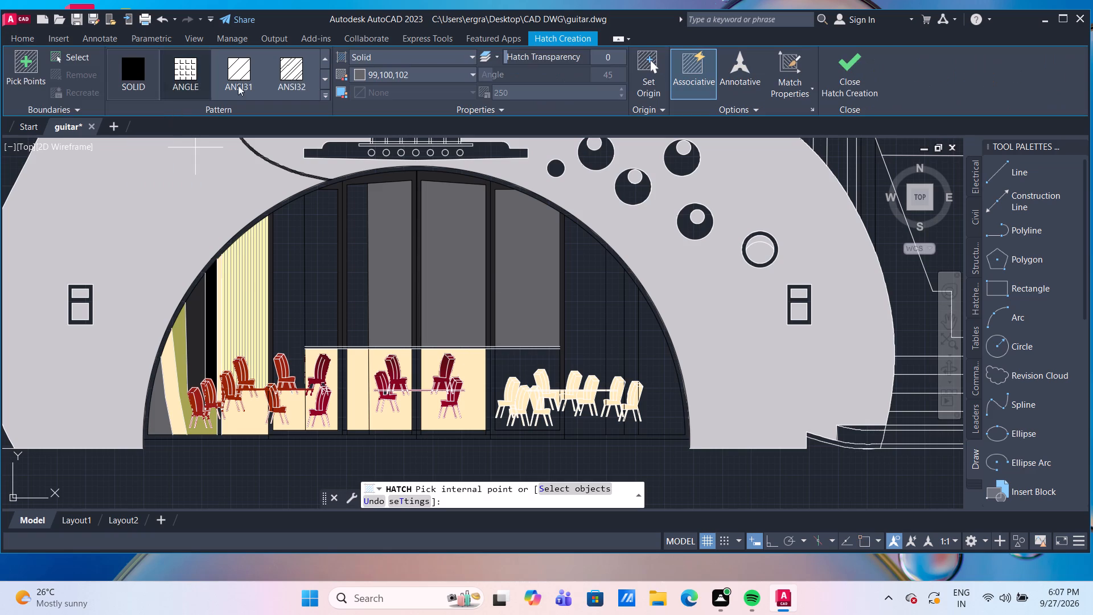
{"action": "scroll", "coordinate": [301, 73], "scroll_direction": "down", "scroll_amount": 4}
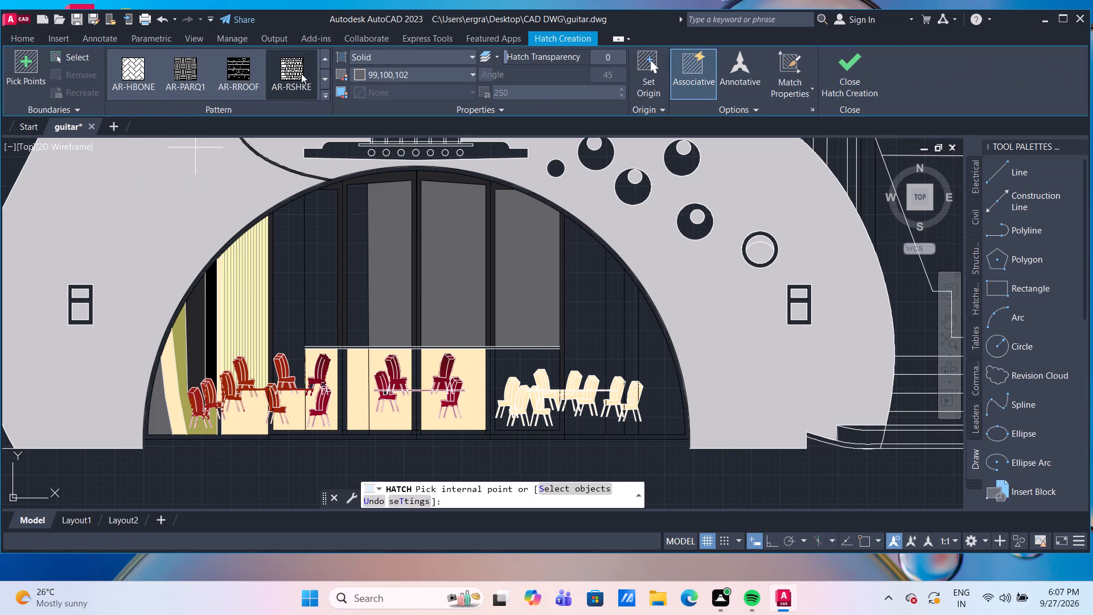
{"action": "scroll", "coordinate": [301, 73], "scroll_direction": "down", "scroll_amount": 3}
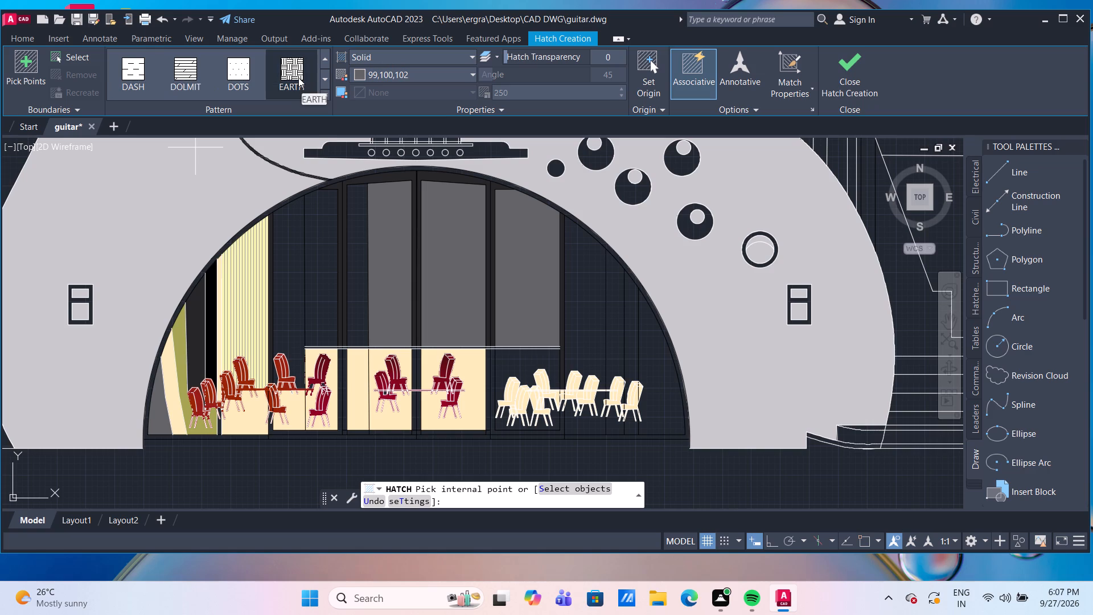
{"action": "scroll", "coordinate": [298, 77], "scroll_direction": "up", "scroll_amount": 1}
{"action": "left_click", "coordinate": [297, 77]}
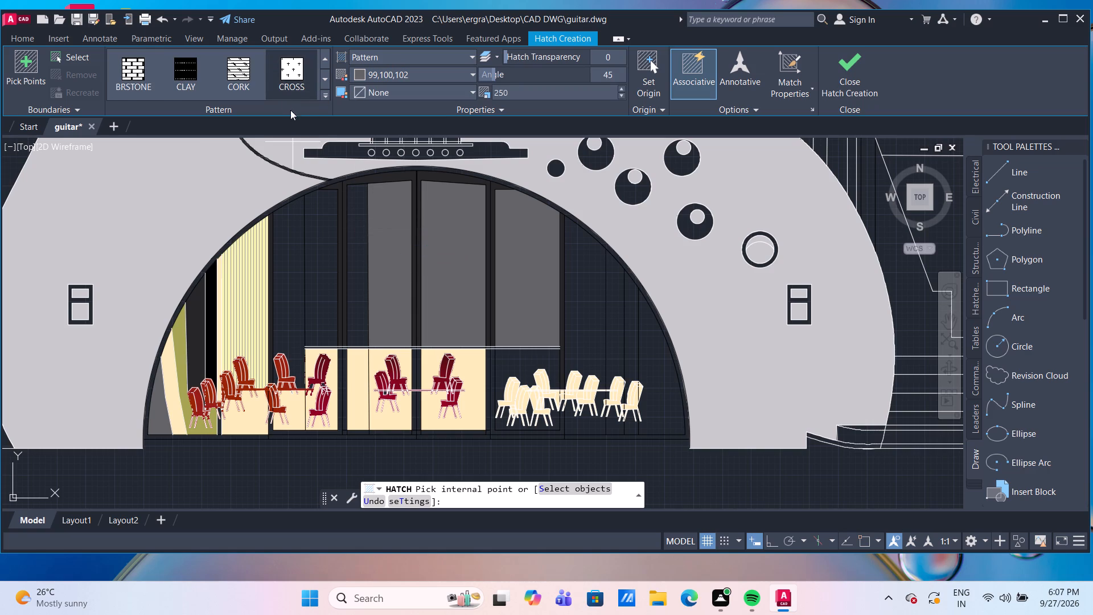
{"action": "left_click", "coordinate": [325, 79]}
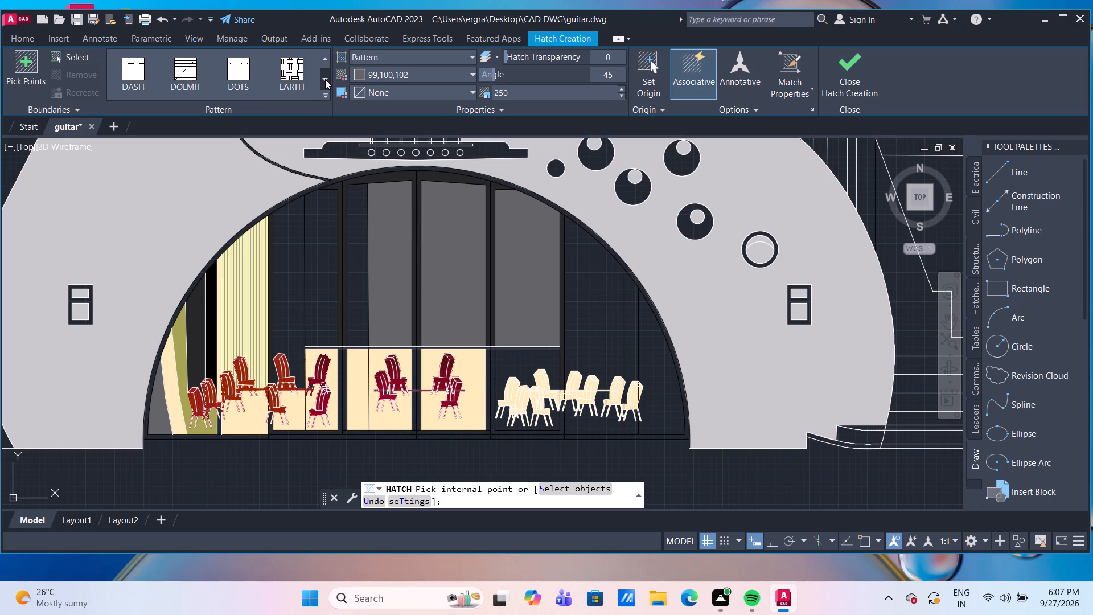
{"action": "left_click", "coordinate": [325, 79]}
{"action": "left_click", "coordinate": [325, 79]}
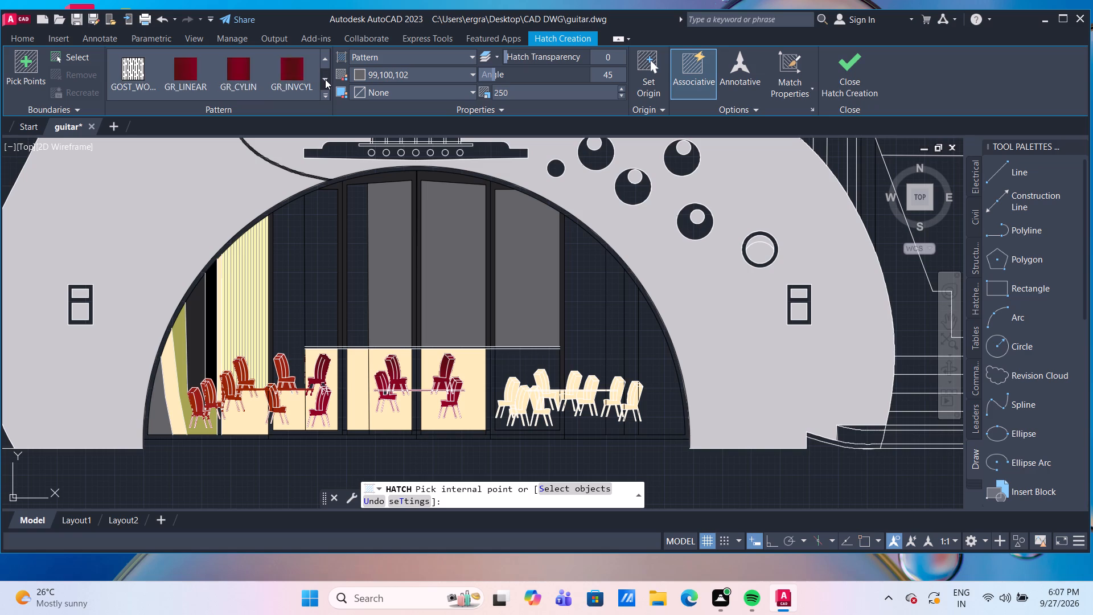
{"action": "left_click", "coordinate": [325, 79]}
{"action": "left_click", "coordinate": [325, 79]}
{"action": "left_click", "coordinate": [325, 79]}
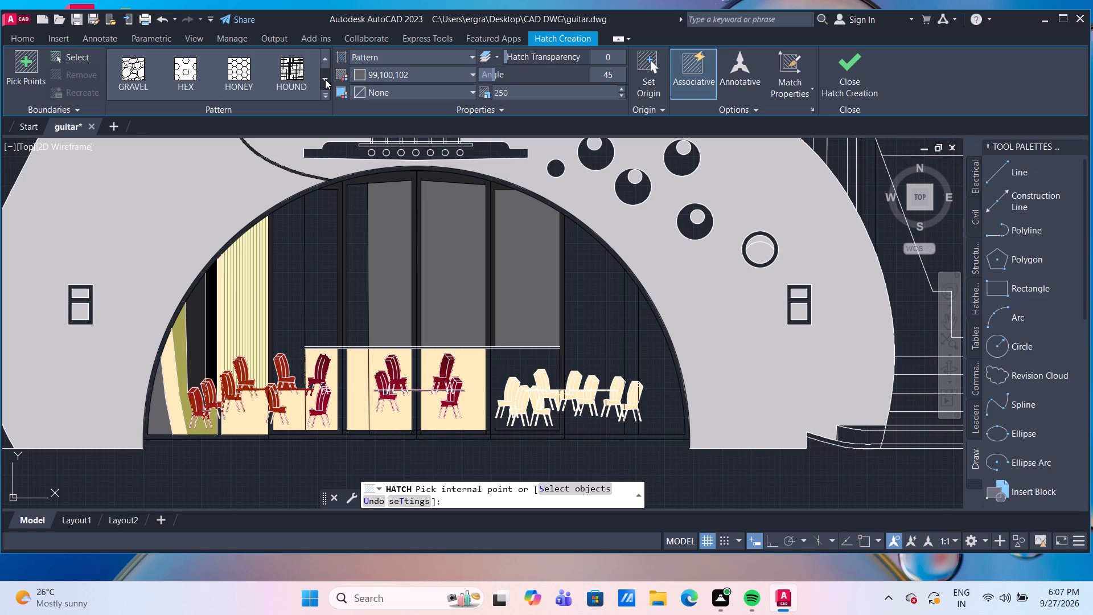
{"action": "left_click", "coordinate": [325, 79]}
{"action": "left_click", "coordinate": [325, 79]}
{"action": "double_click", "coordinate": [325, 79]}
{"action": "double_click", "coordinate": [325, 79]}
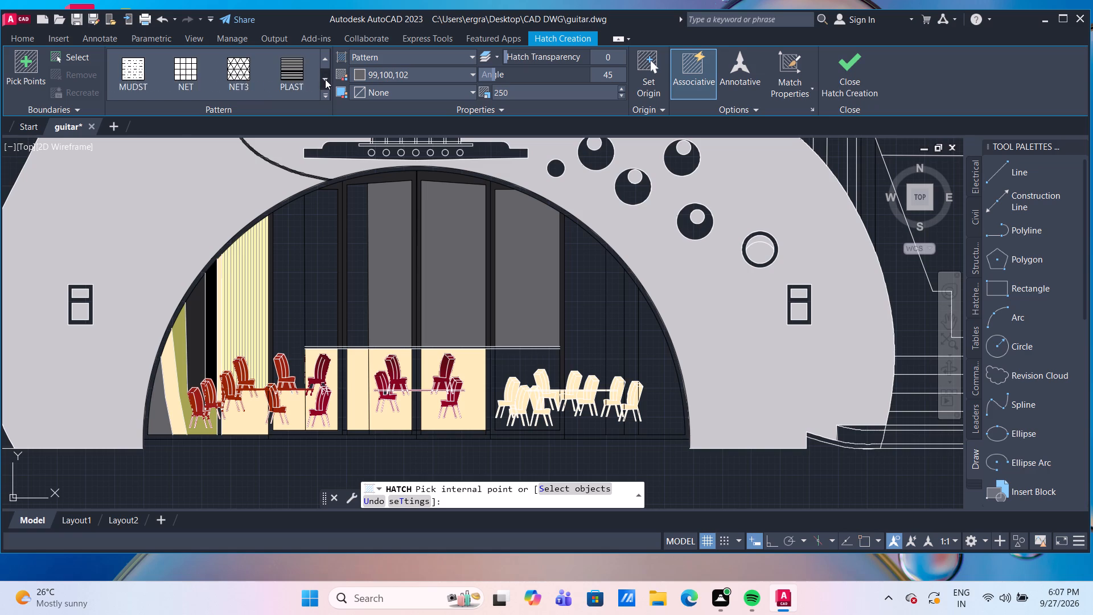
{"action": "left_click", "coordinate": [325, 79]}
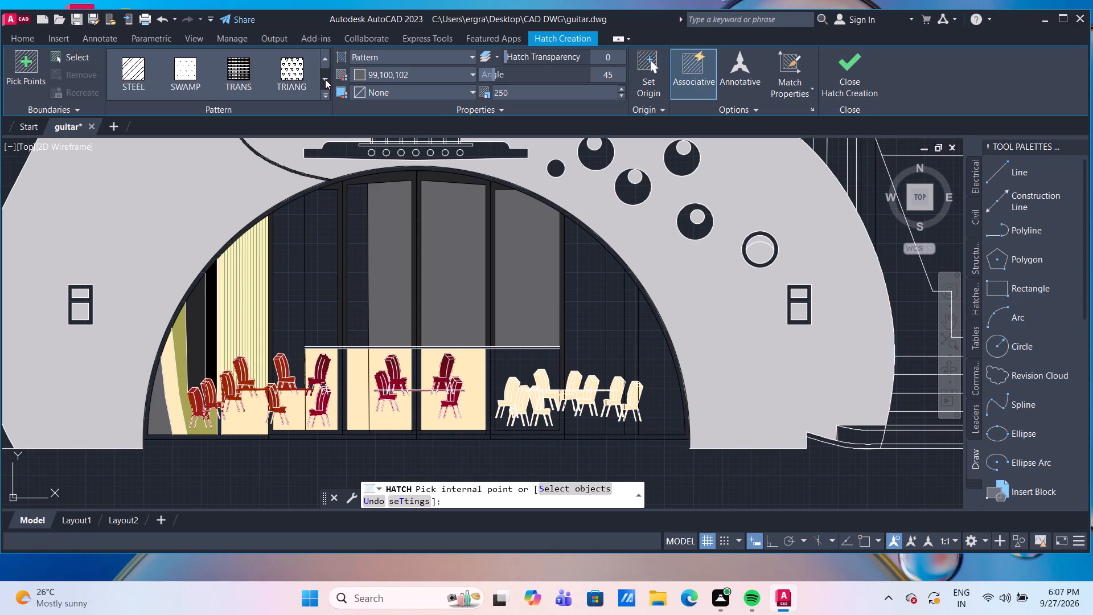
{"action": "left_click", "coordinate": [325, 79]}
{"action": "double_click", "coordinate": [324, 60]}
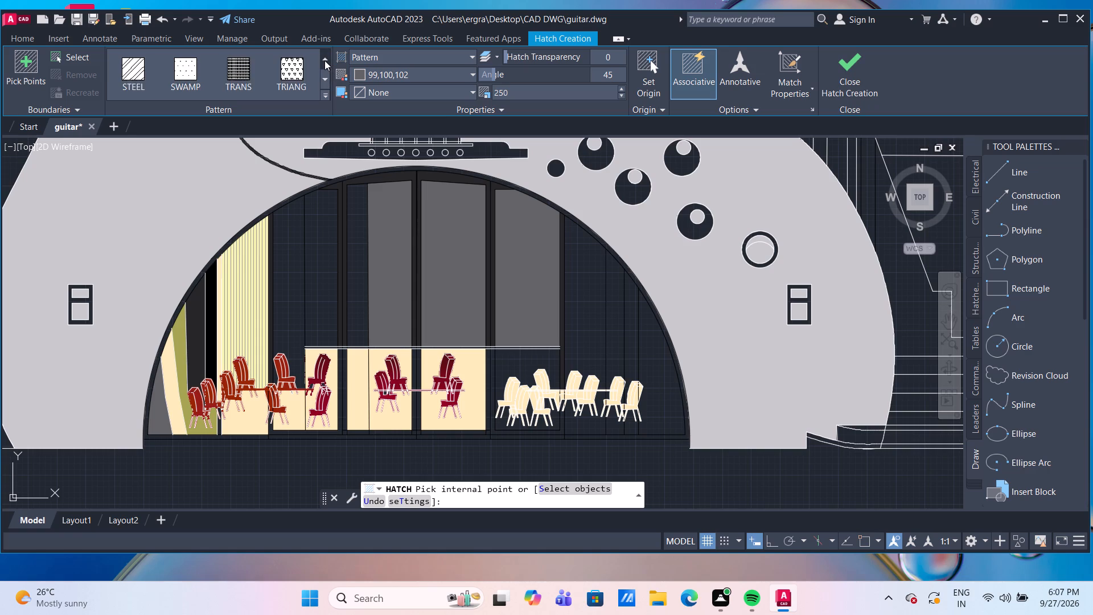
{"action": "left_click", "coordinate": [324, 60]}
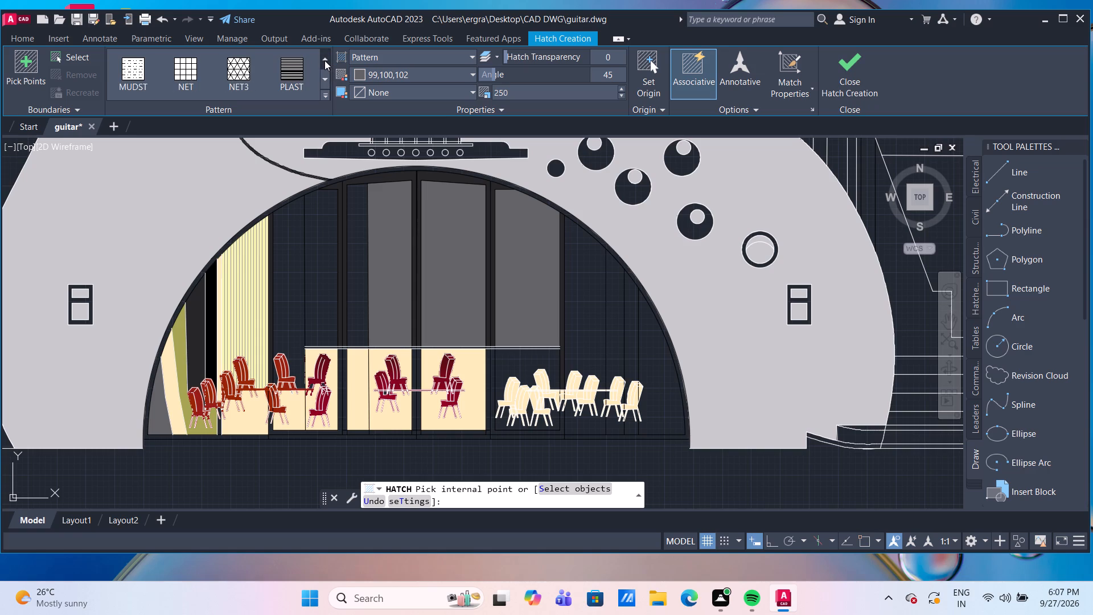
{"action": "left_click", "coordinate": [324, 60]}
{"action": "double_click", "coordinate": [324, 60]}
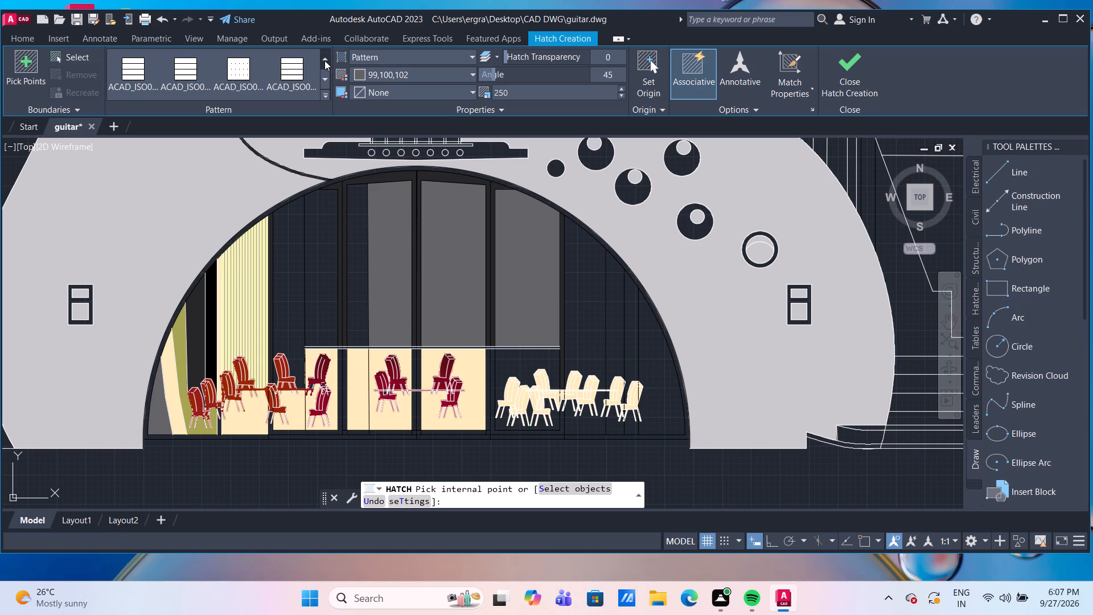
{"action": "left_click", "coordinate": [324, 60]}
{"action": "left_click", "coordinate": [324, 60]}
{"action": "left_click", "coordinate": [324, 60]}
{"action": "left_click", "coordinate": [324, 60]}
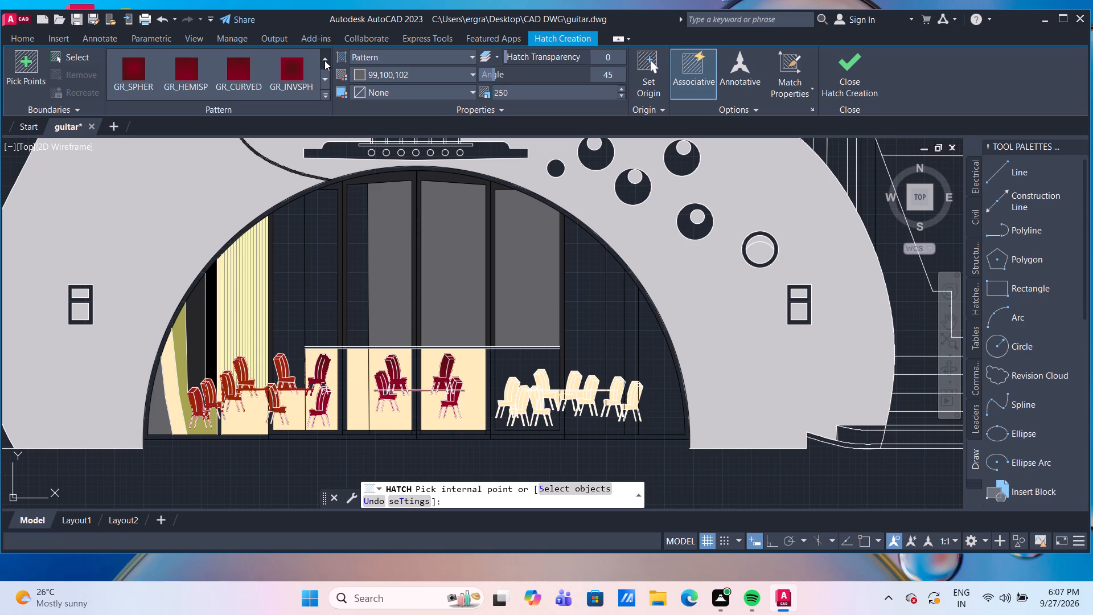
{"action": "left_click", "coordinate": [324, 60]}
{"action": "left_click", "coordinate": [324, 60]}
{"action": "left_click", "coordinate": [324, 60]}
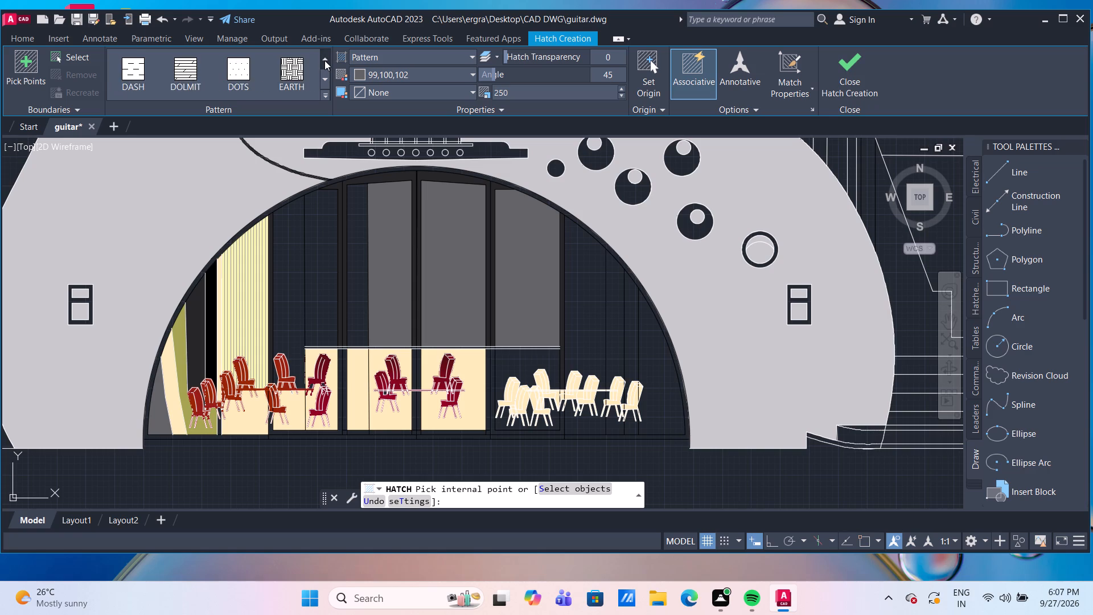
{"action": "left_click", "coordinate": [324, 60]}
{"action": "left_click", "coordinate": [324, 60]}
{"action": "left_click", "coordinate": [324, 60]}
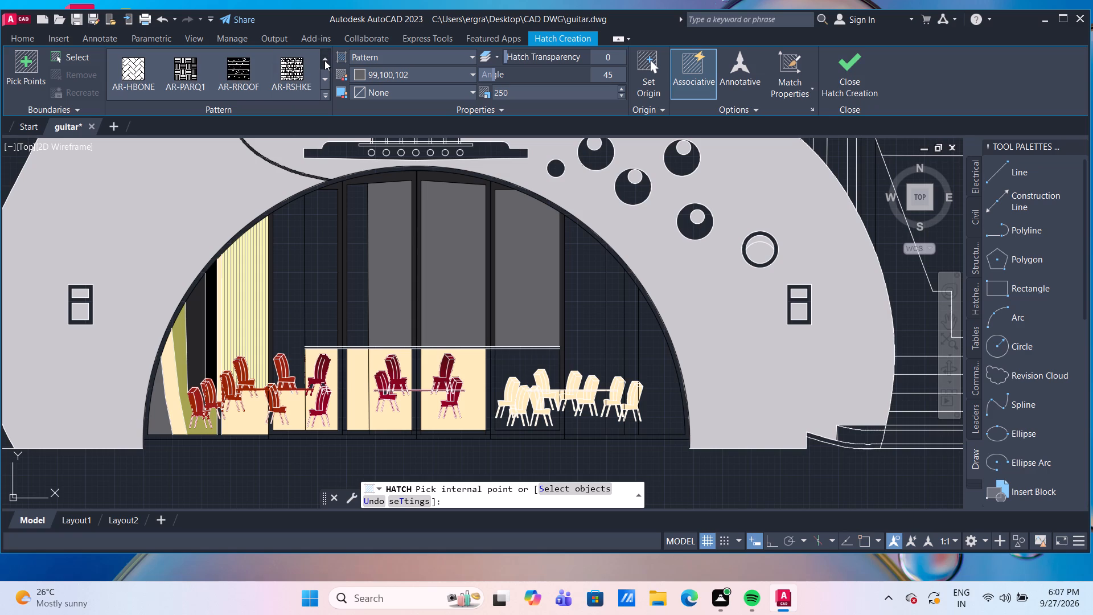
Overlay the three grey upper panels with an AR-SAND hatch in light orange 254,204,102.
{"action": "left_click", "coordinate": [325, 81]}
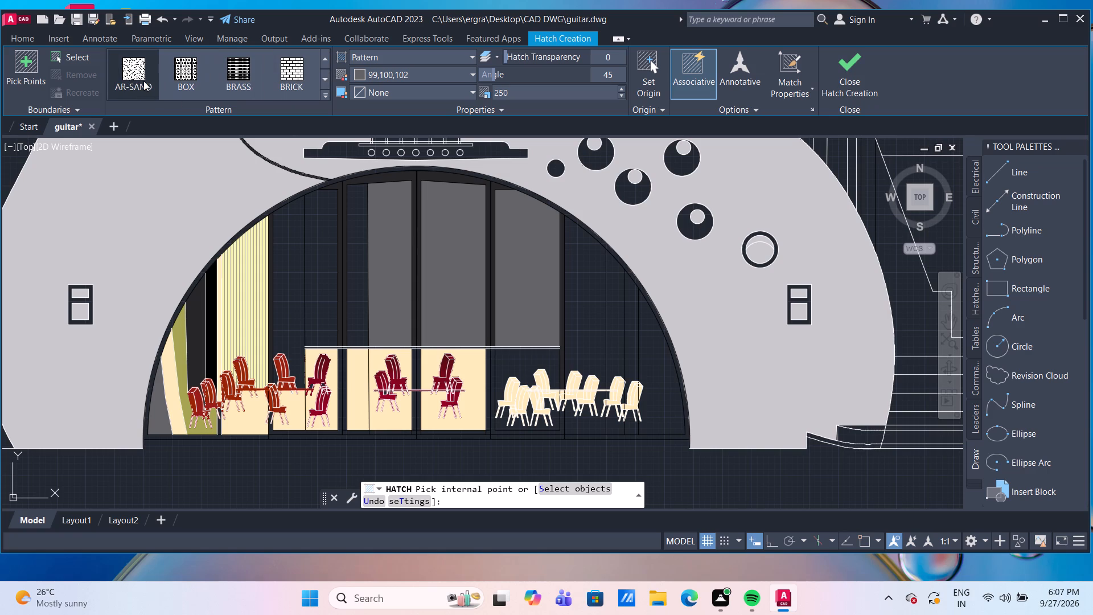
{"action": "left_click", "coordinate": [135, 73]}
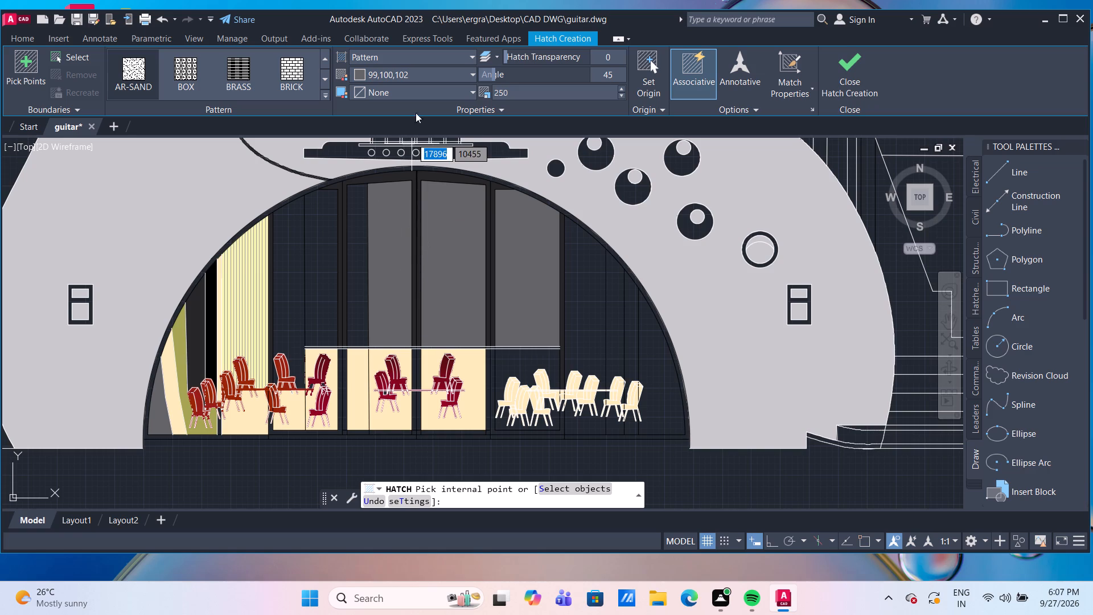
{"action": "left_click", "coordinate": [437, 73]}
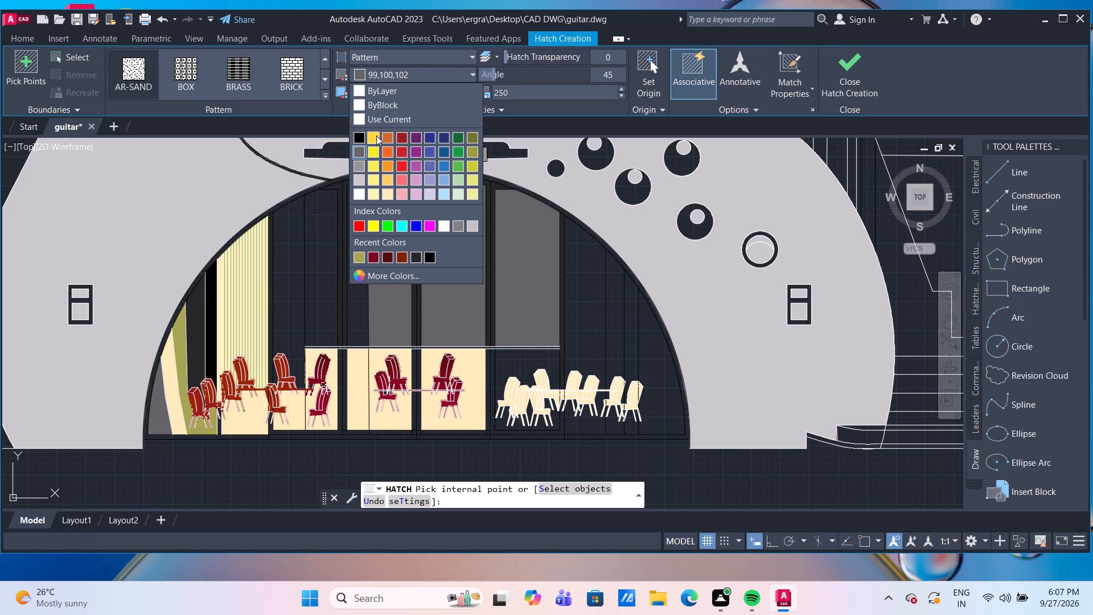
{"action": "left_click", "coordinate": [389, 177]}
{"action": "left_click", "coordinate": [394, 251]}
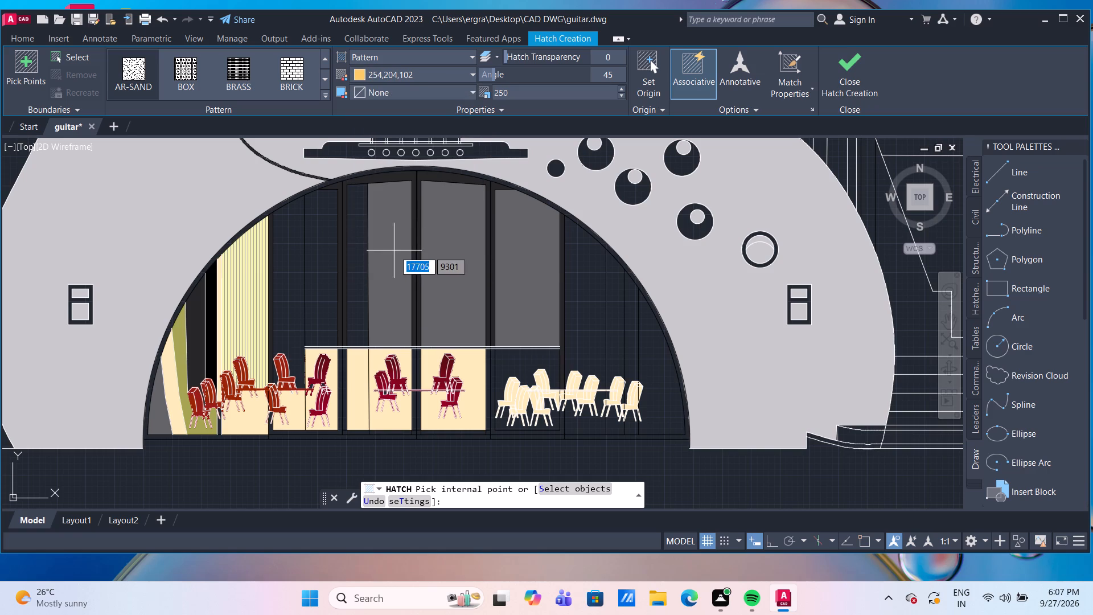
{"action": "left_click", "coordinate": [444, 268]}
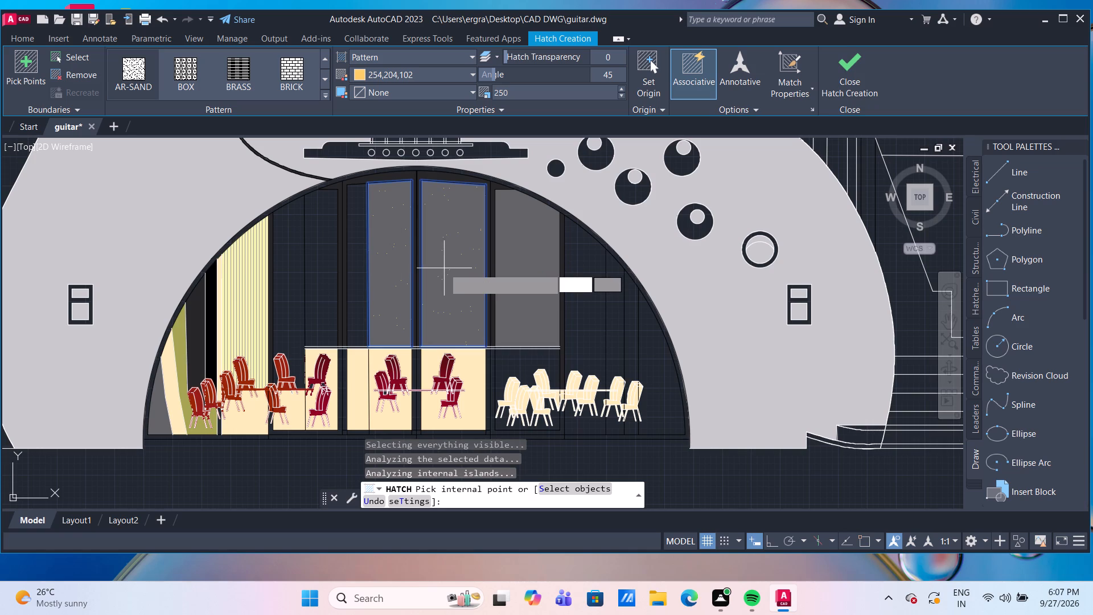
{"action": "left_click", "coordinate": [512, 289]}
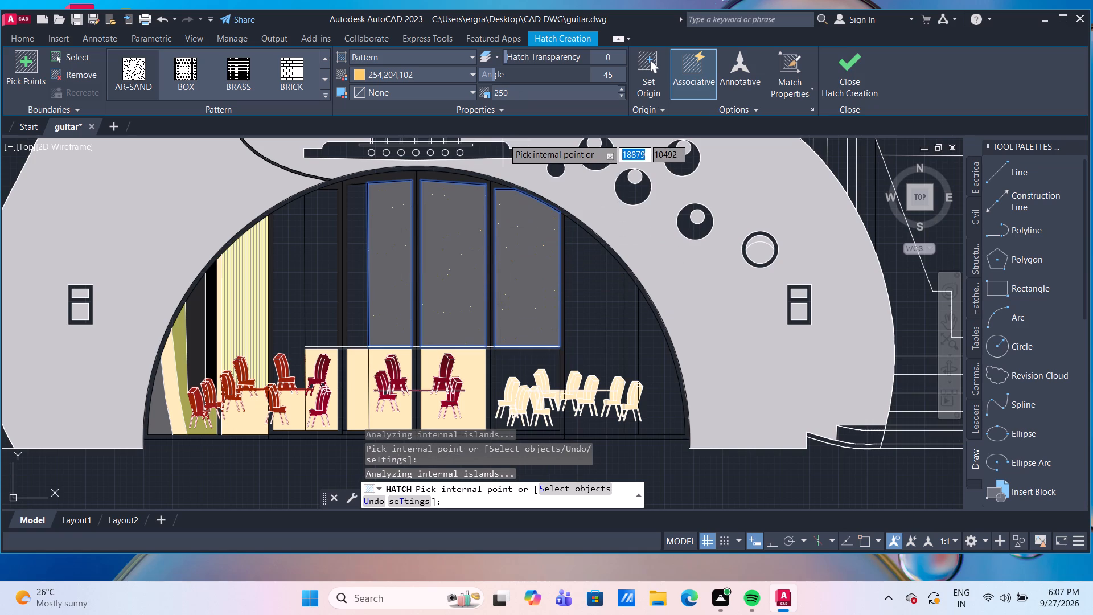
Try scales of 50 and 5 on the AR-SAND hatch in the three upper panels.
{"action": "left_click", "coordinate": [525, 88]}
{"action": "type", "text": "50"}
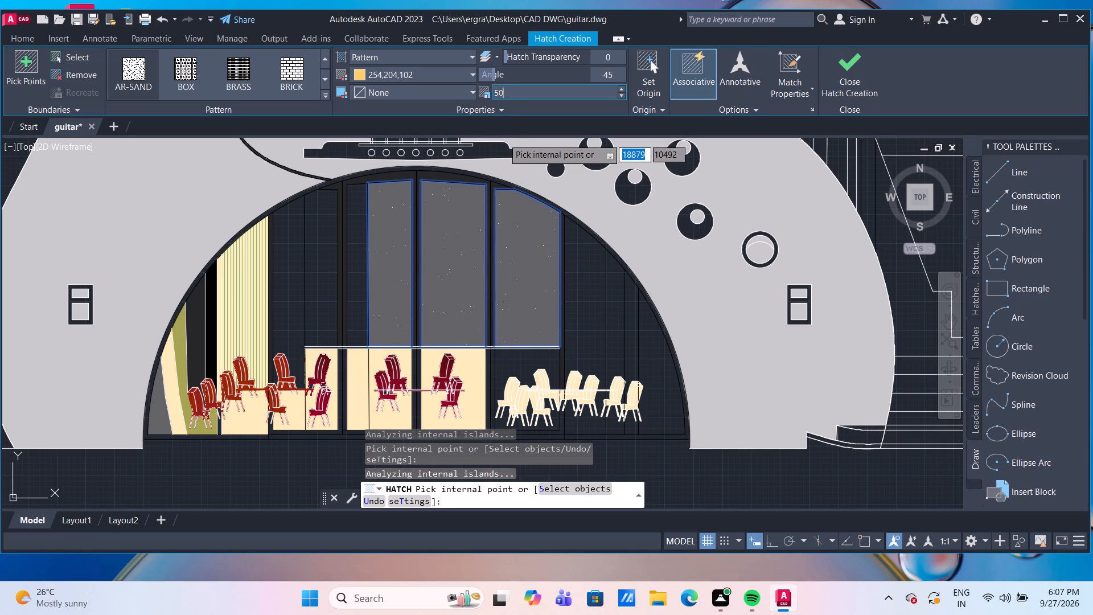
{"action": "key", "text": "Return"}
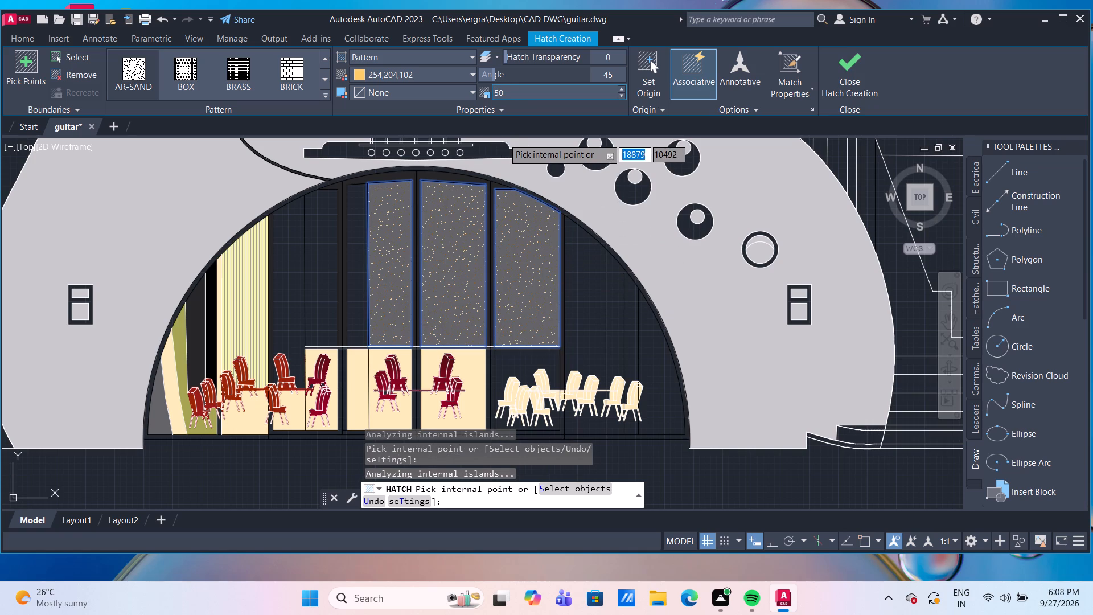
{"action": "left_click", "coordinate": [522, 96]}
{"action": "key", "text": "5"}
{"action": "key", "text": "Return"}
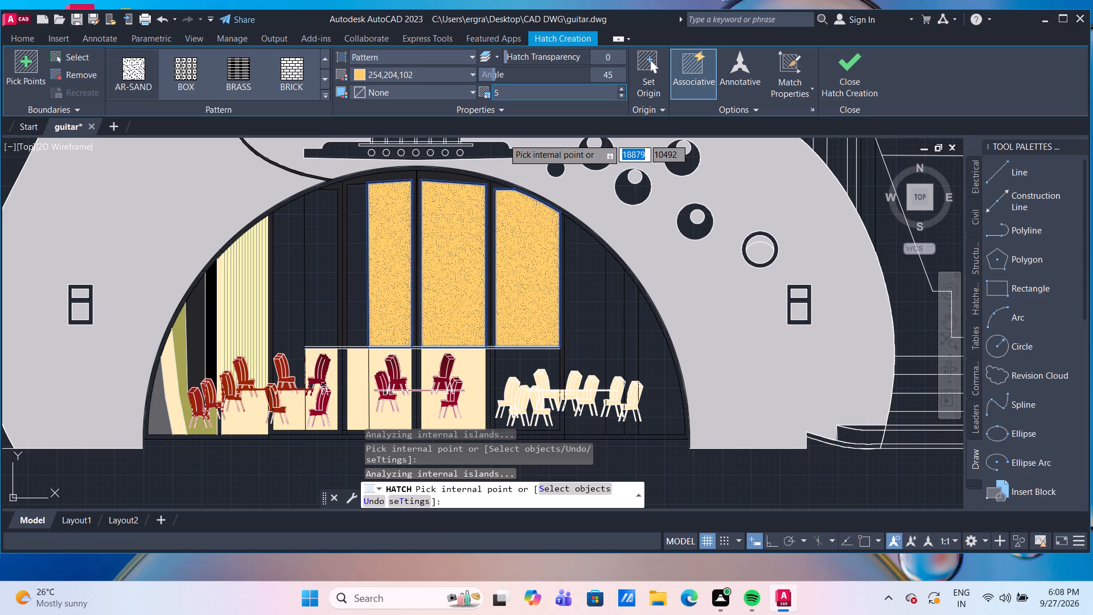
Set the AR-SAND hatch scale to 25 for the three upper panels and finish the hatch.
{"action": "left_click", "coordinate": [520, 95]}
{"action": "type", "text": "25"}
{"action": "key", "text": "Return"}
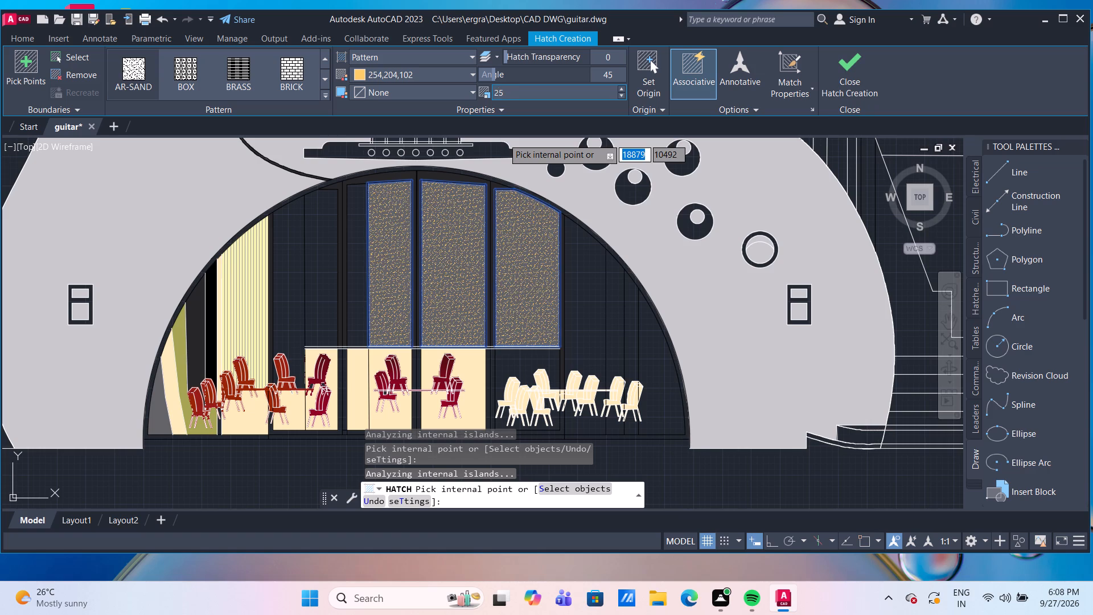
{"action": "left_click", "coordinate": [520, 95]}
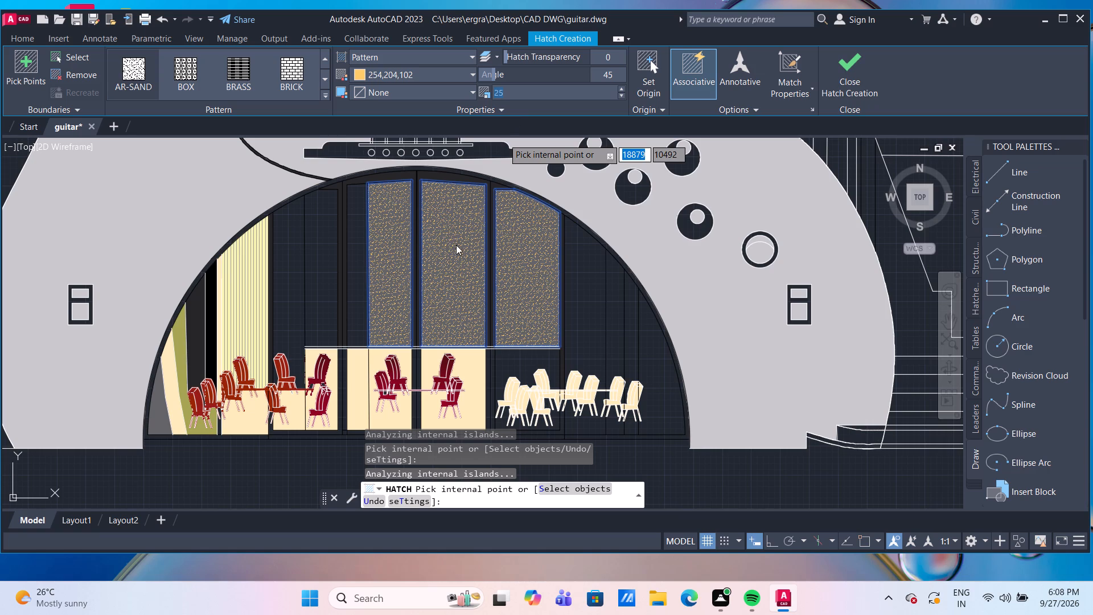
{"action": "key", "text": "Escape"}
{"action": "key", "text": "Escape"}
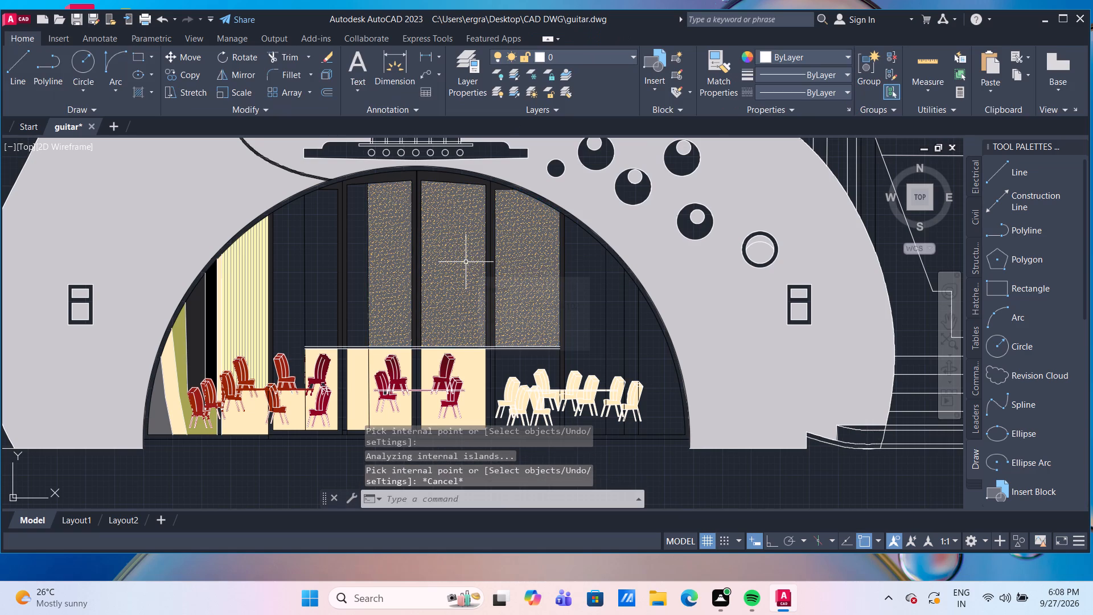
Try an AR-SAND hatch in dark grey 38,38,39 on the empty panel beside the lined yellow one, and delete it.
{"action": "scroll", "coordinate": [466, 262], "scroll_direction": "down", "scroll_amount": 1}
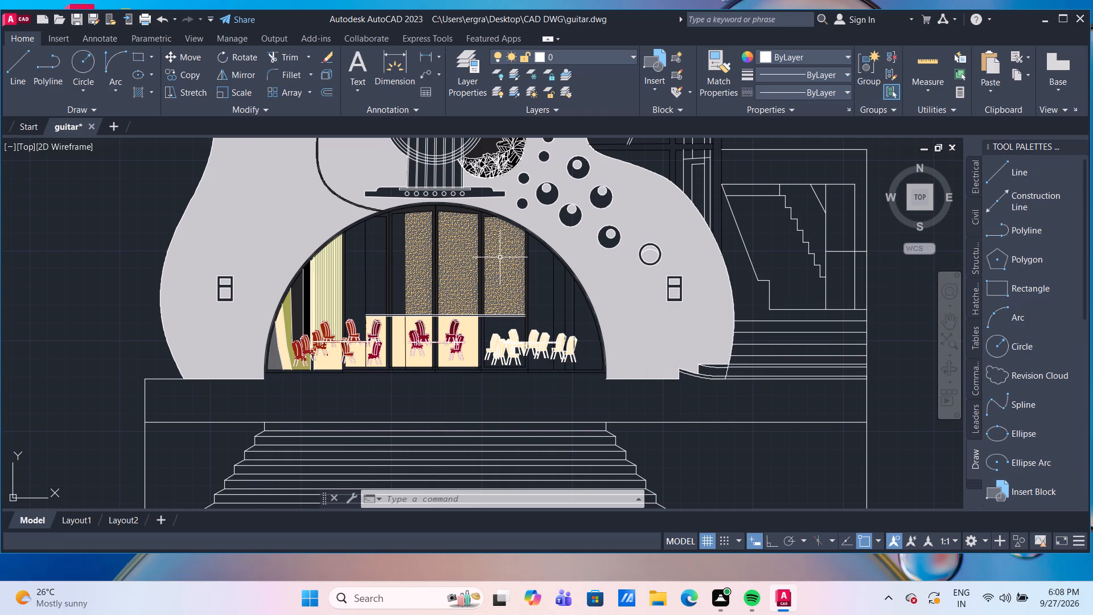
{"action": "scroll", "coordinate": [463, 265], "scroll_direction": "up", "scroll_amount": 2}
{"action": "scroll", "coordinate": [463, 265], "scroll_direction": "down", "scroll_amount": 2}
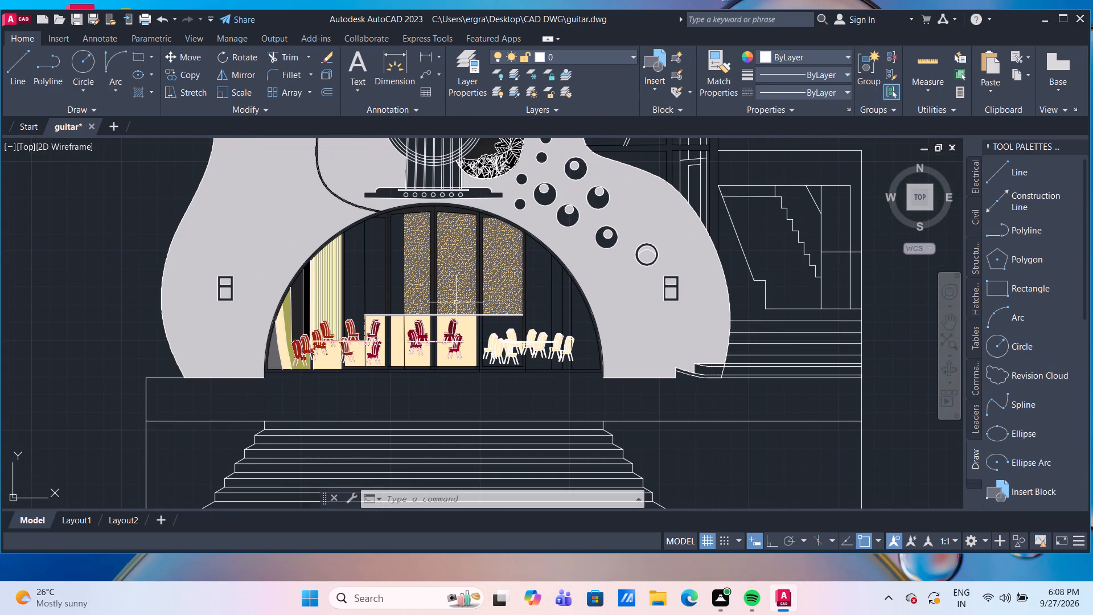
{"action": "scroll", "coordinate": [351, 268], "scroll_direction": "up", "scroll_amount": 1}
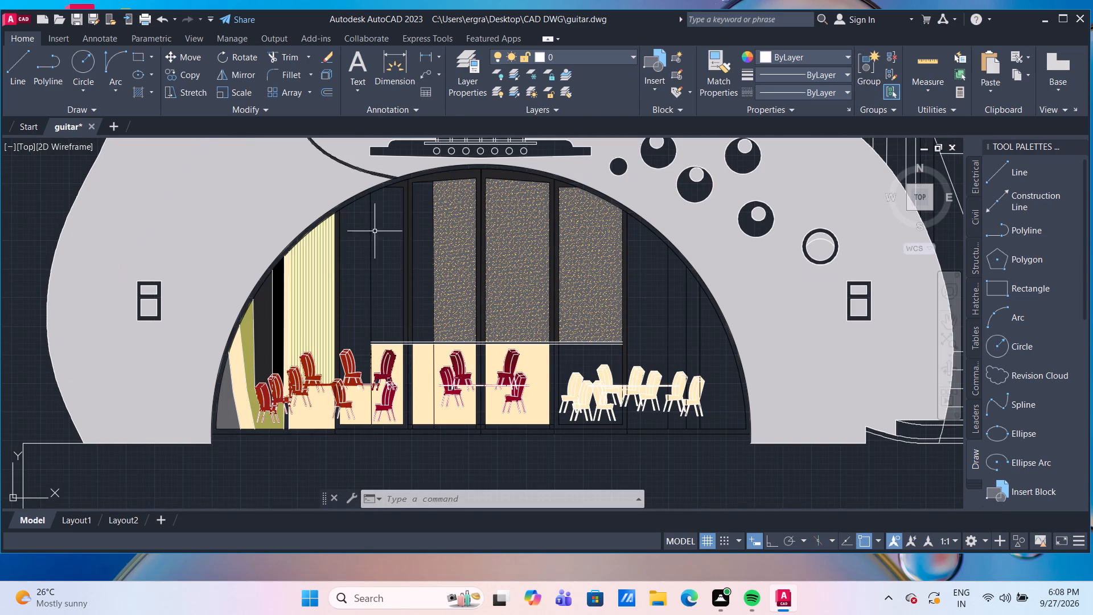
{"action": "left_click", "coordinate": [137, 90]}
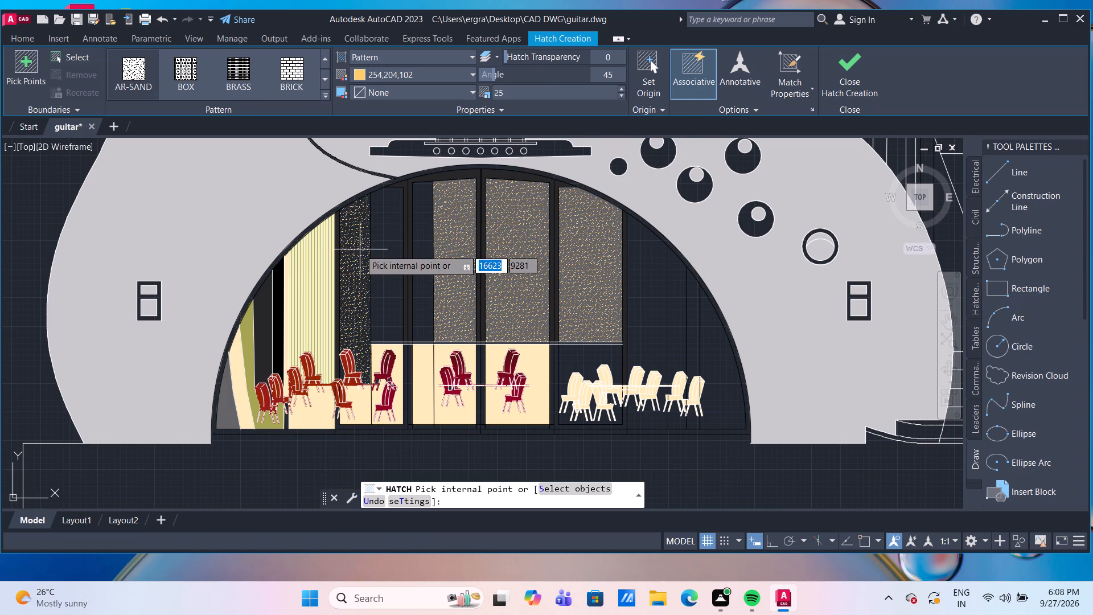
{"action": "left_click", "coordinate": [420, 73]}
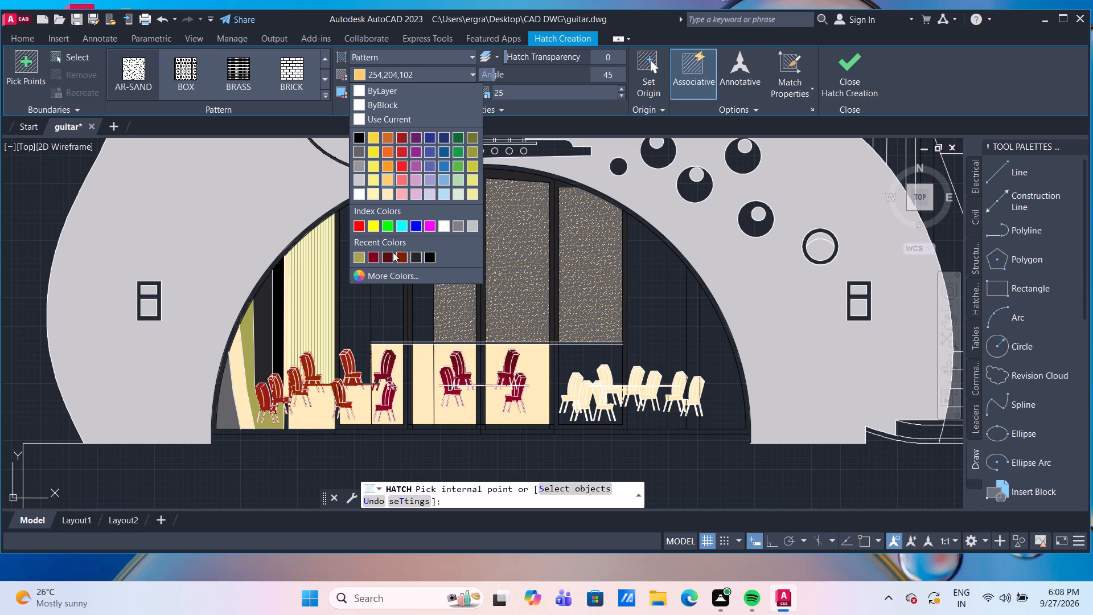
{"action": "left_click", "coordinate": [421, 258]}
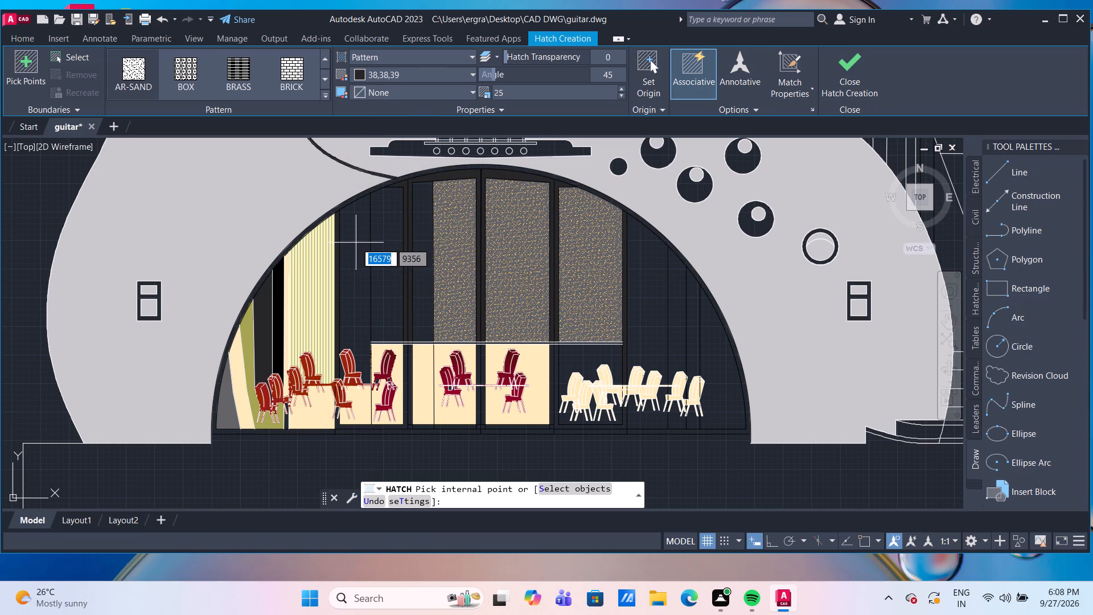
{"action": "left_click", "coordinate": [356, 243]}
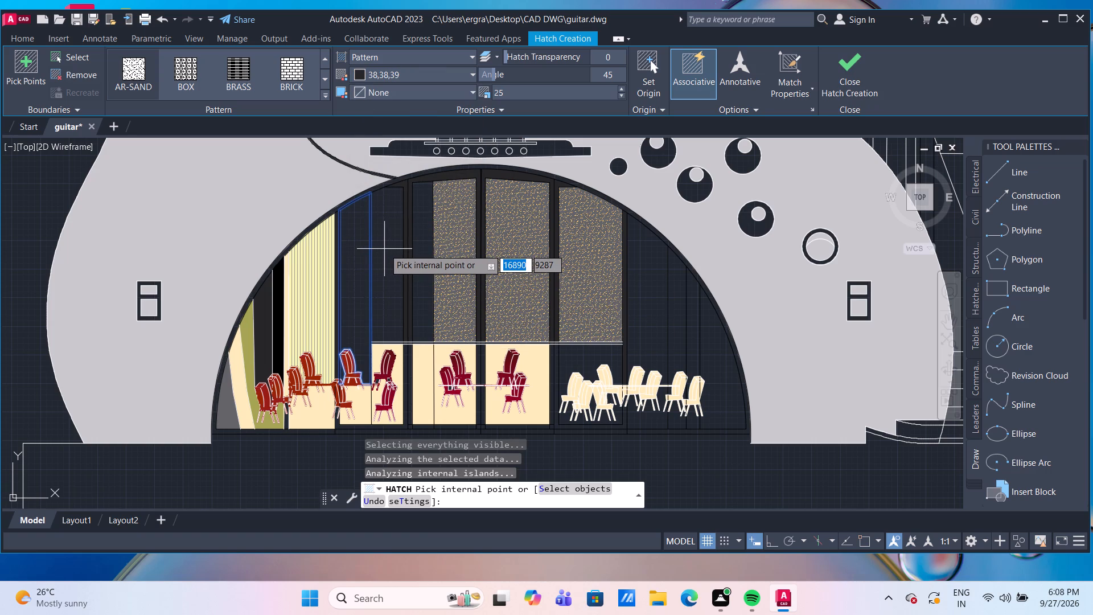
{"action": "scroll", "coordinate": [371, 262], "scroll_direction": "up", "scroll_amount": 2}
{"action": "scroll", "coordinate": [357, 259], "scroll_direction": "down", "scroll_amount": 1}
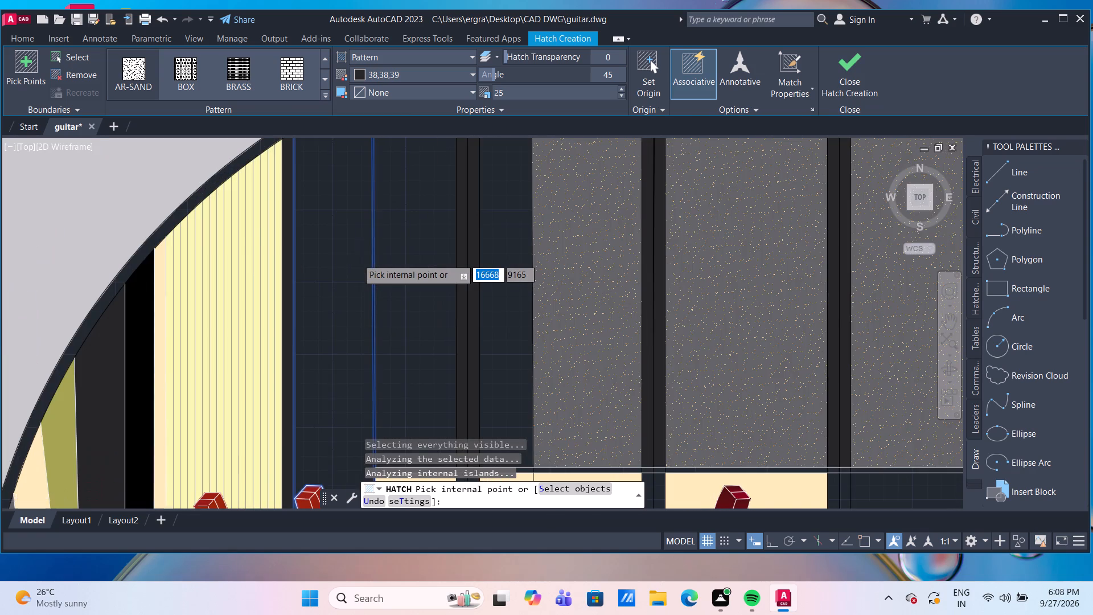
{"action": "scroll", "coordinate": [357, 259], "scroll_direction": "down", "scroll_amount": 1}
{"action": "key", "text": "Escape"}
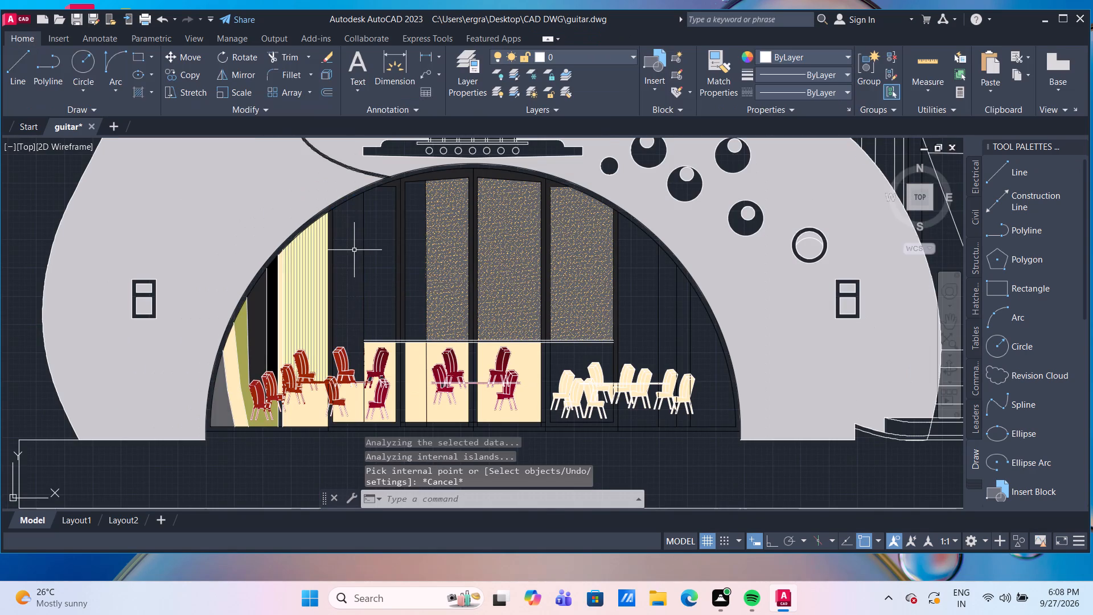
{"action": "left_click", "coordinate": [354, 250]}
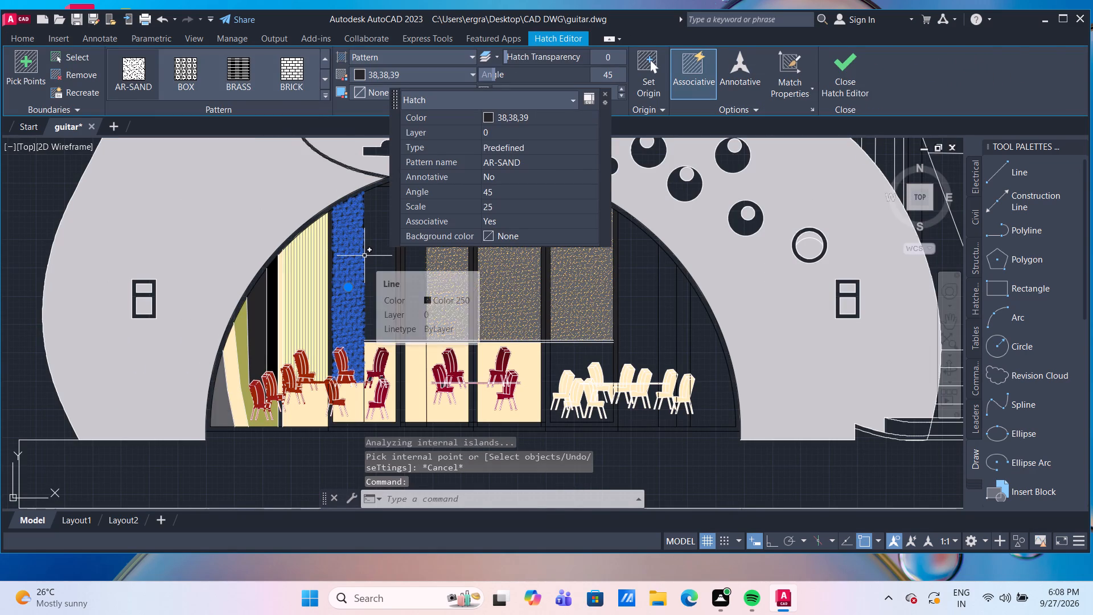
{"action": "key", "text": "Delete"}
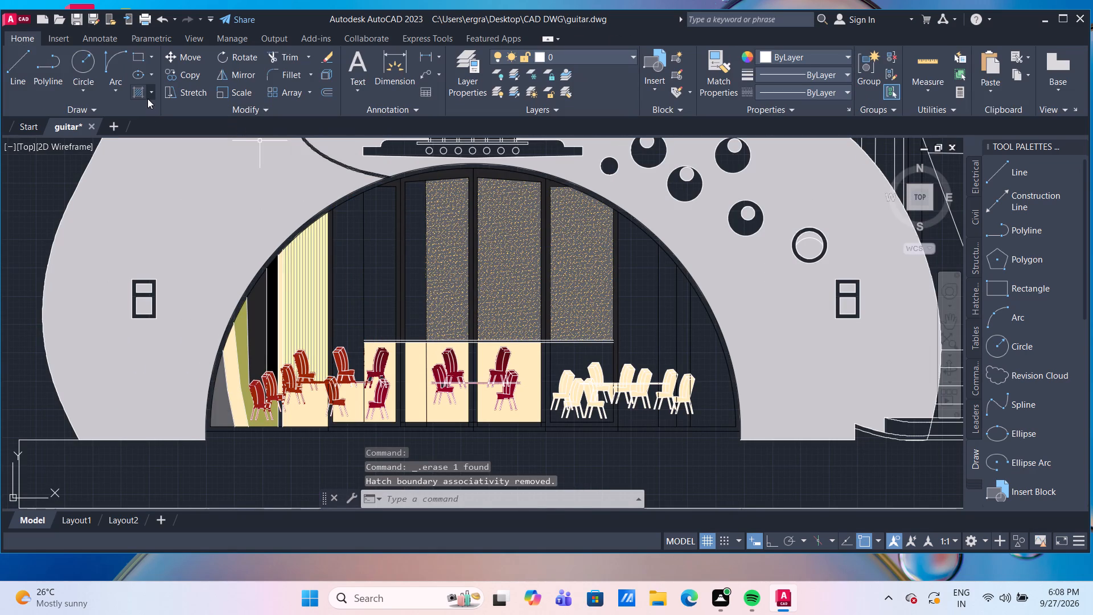
Fill the three empty panels between the lined yellow panel and the sand-textured panels with a SOLID hatch in dark grey 38,38,39.
{"action": "left_click", "coordinate": [140, 92]}
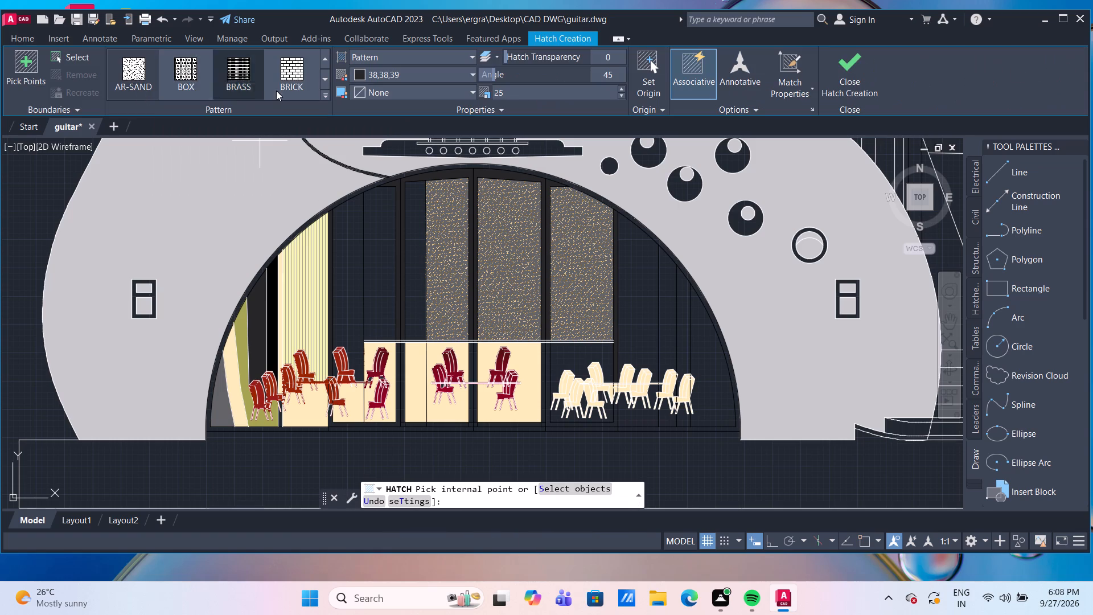
{"action": "scroll", "coordinate": [278, 91], "scroll_direction": "up", "scroll_amount": 6}
{"action": "left_click", "coordinate": [134, 65]}
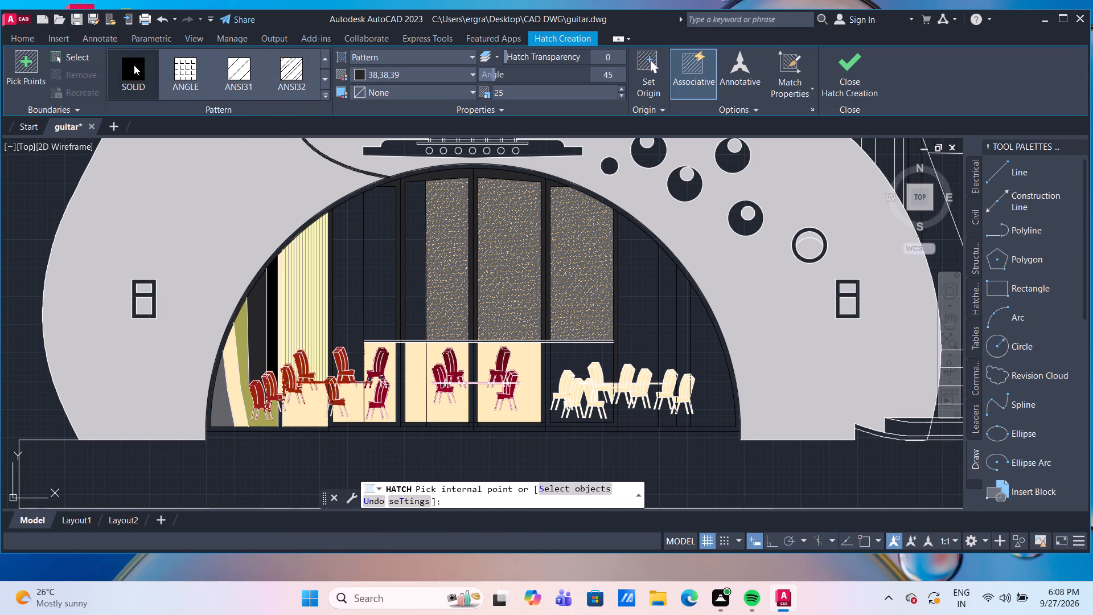
{"action": "left_click", "coordinate": [428, 74]}
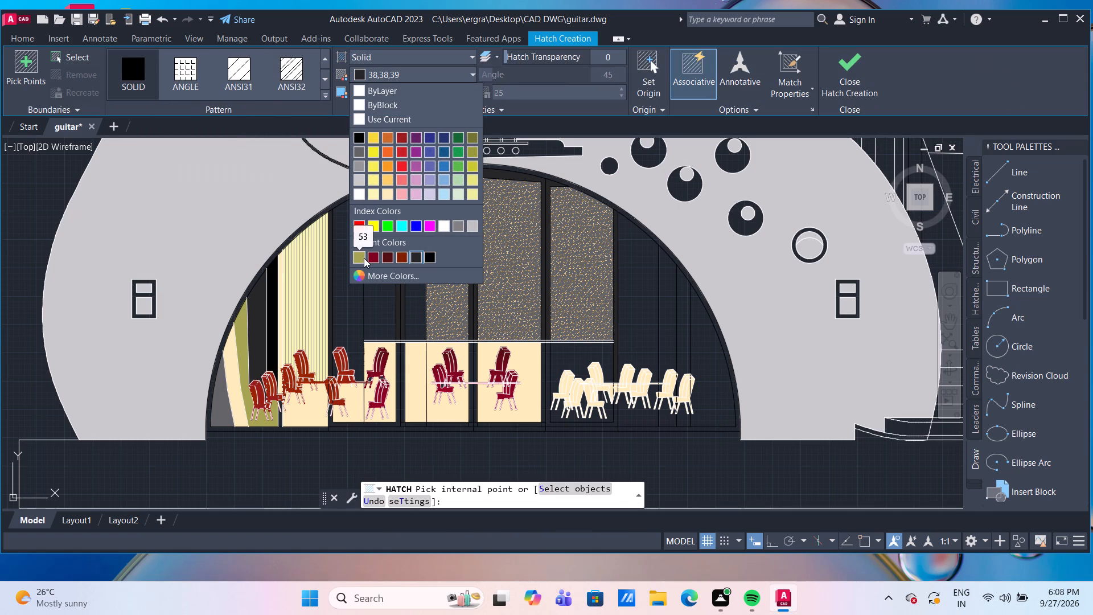
{"action": "left_click", "coordinate": [415, 259]}
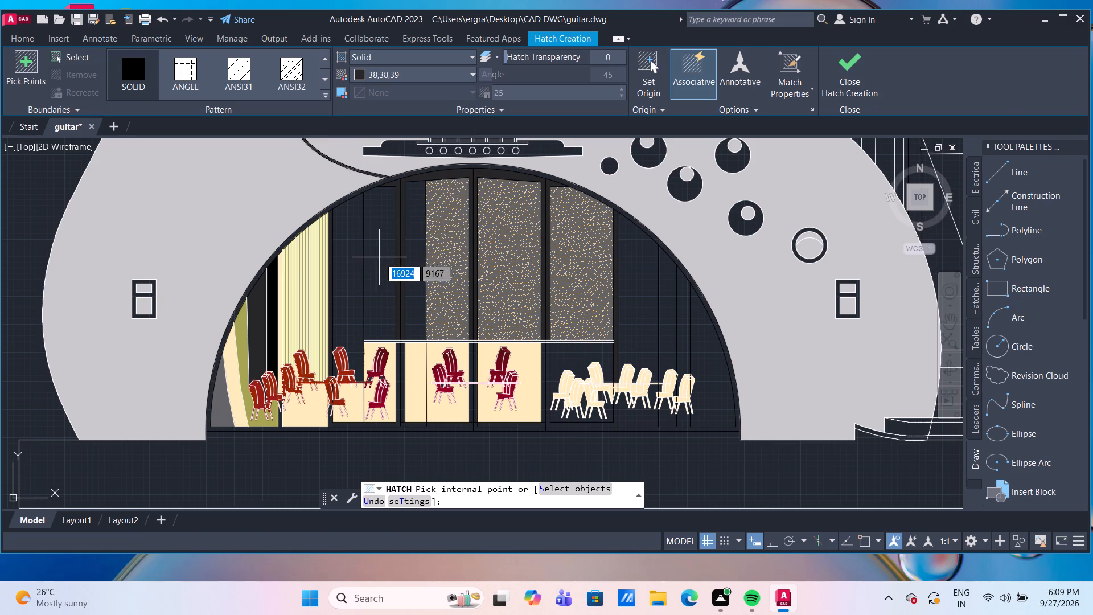
{"action": "left_click", "coordinate": [351, 252]}
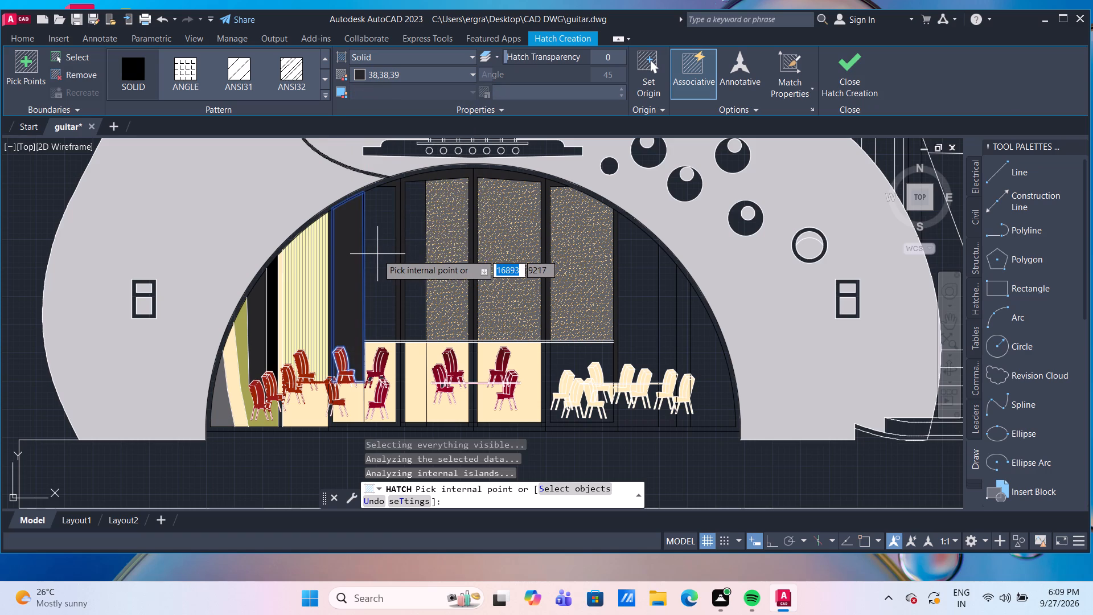
{"action": "left_click", "coordinate": [377, 254]}
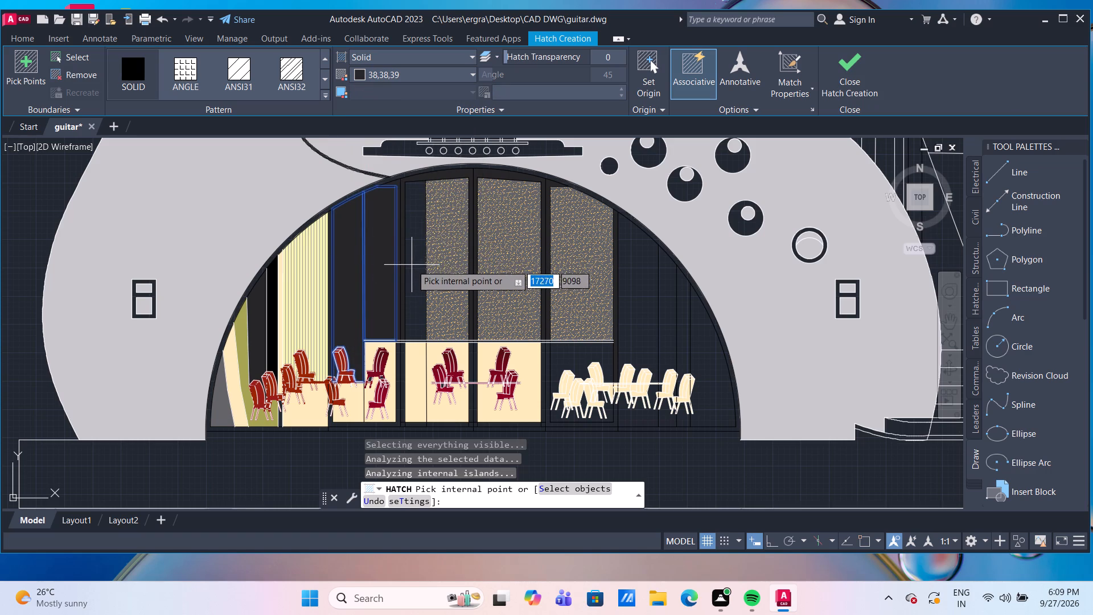
{"action": "left_click", "coordinate": [412, 265]}
Fill both halves of the lower mullion between the first two framed cream openings with the same dark grey solid and finish the hatch.
{"action": "scroll", "coordinate": [408, 361], "scroll_direction": "up", "scroll_amount": 1}
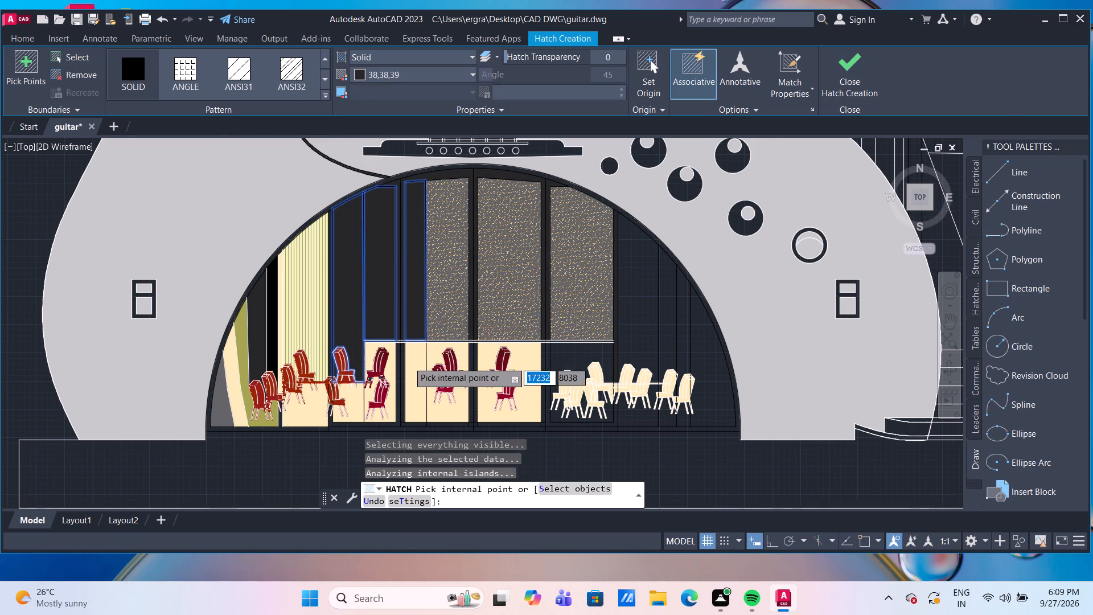
{"action": "scroll", "coordinate": [408, 362], "scroll_direction": "up", "scroll_amount": 2}
{"action": "left_click", "coordinate": [361, 345]}
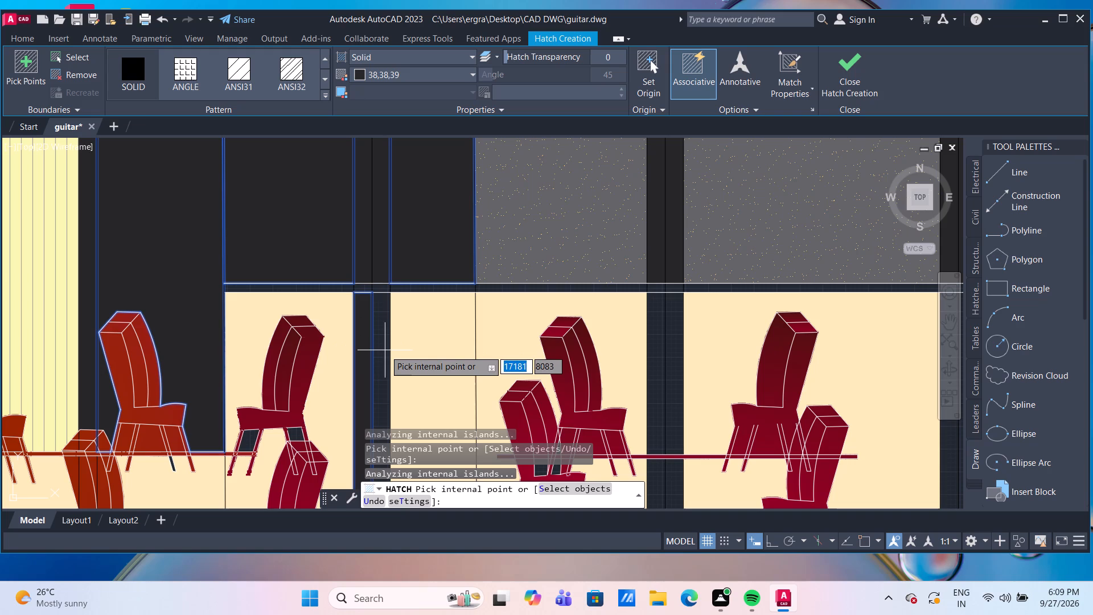
{"action": "left_click", "coordinate": [385, 350]}
{"action": "key", "text": "Escape"}
Fill the remaining lower mullion strips and the frame around the opening with the uncoloured chairs with solid dark grey 38,38,39.
{"action": "scroll", "coordinate": [425, 291], "scroll_direction": "down", "scroll_amount": 3}
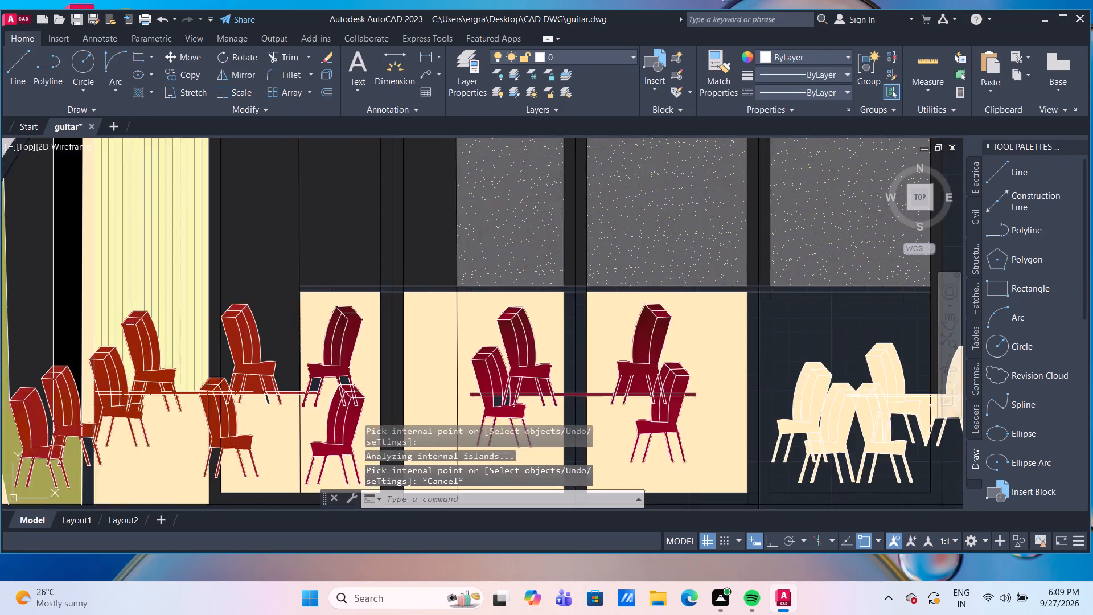
{"action": "scroll", "coordinate": [512, 316], "scroll_direction": "up", "scroll_amount": 2}
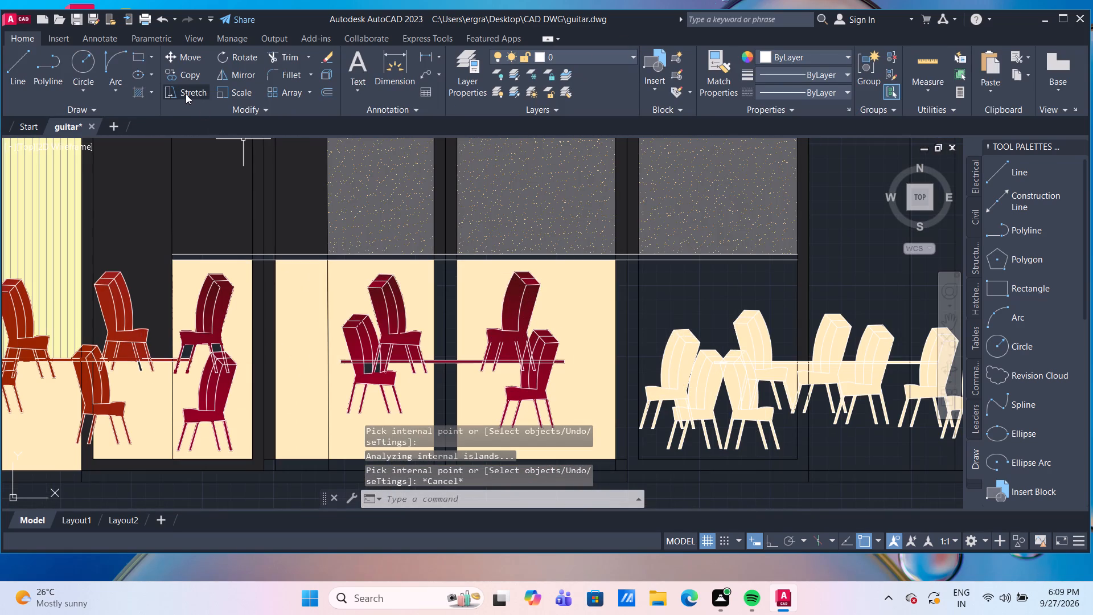
{"action": "left_click", "coordinate": [135, 95]}
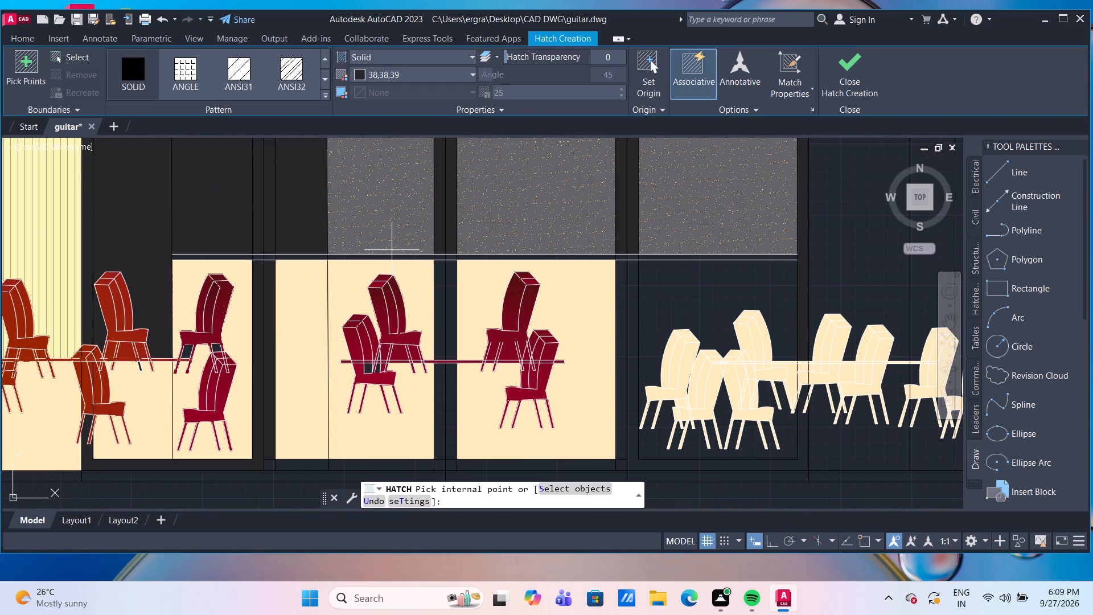
{"action": "left_click", "coordinate": [441, 299]}
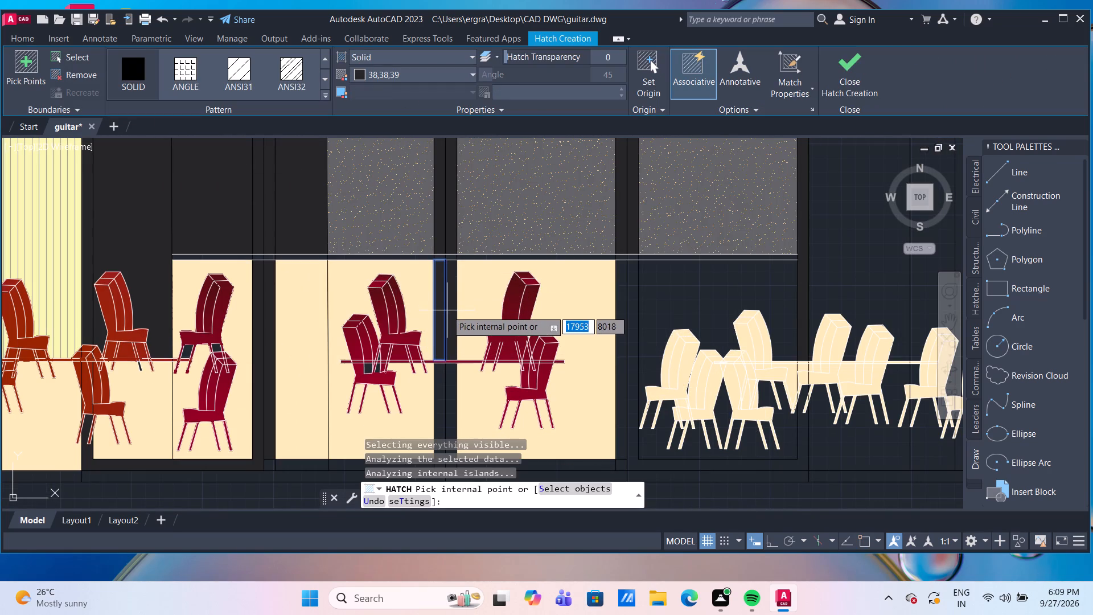
{"action": "left_click", "coordinate": [449, 316]}
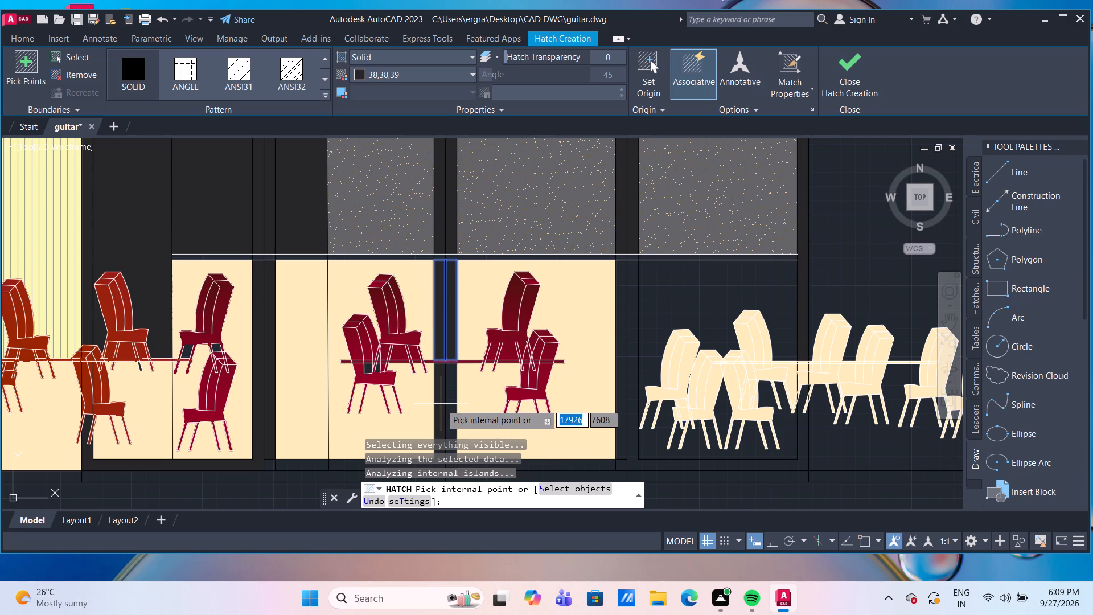
{"action": "left_click", "coordinate": [441, 404]}
{"action": "left_click", "coordinate": [447, 403]}
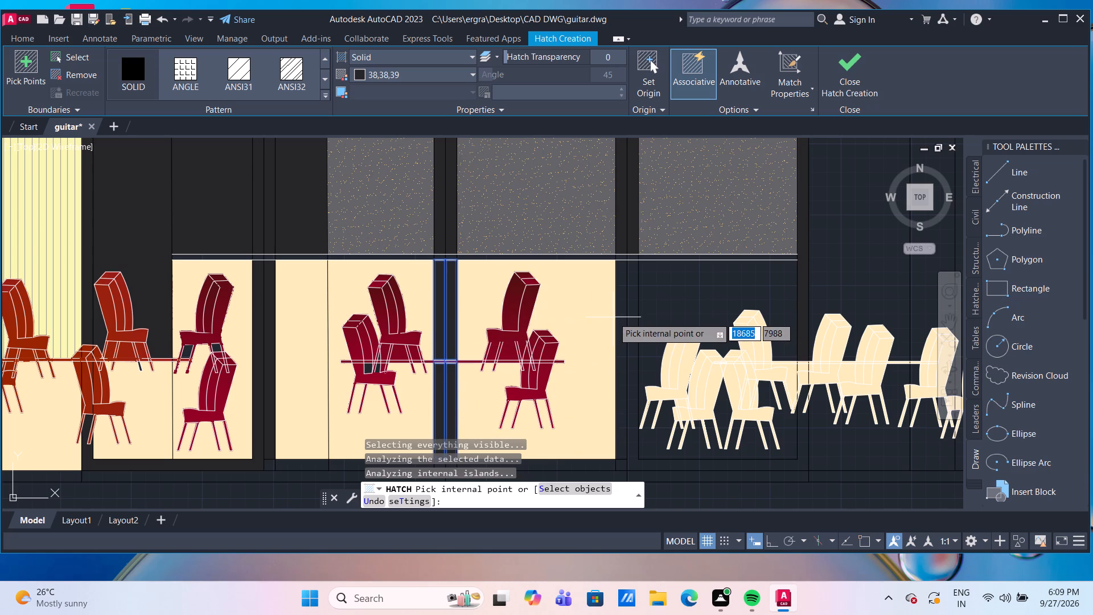
{"action": "left_click", "coordinate": [620, 329]}
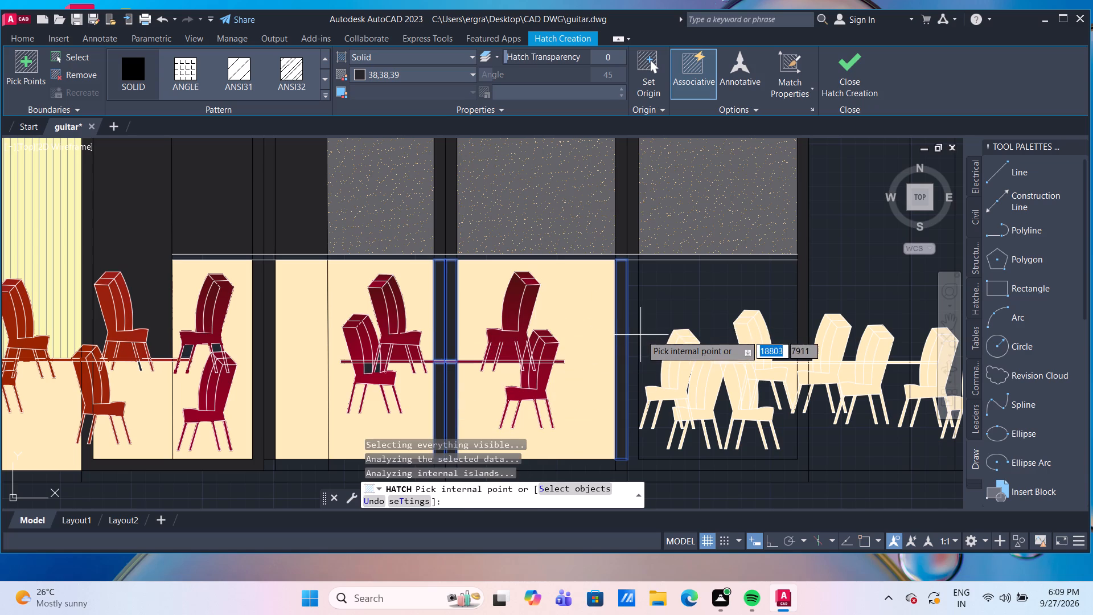
{"action": "left_click", "coordinate": [635, 330]}
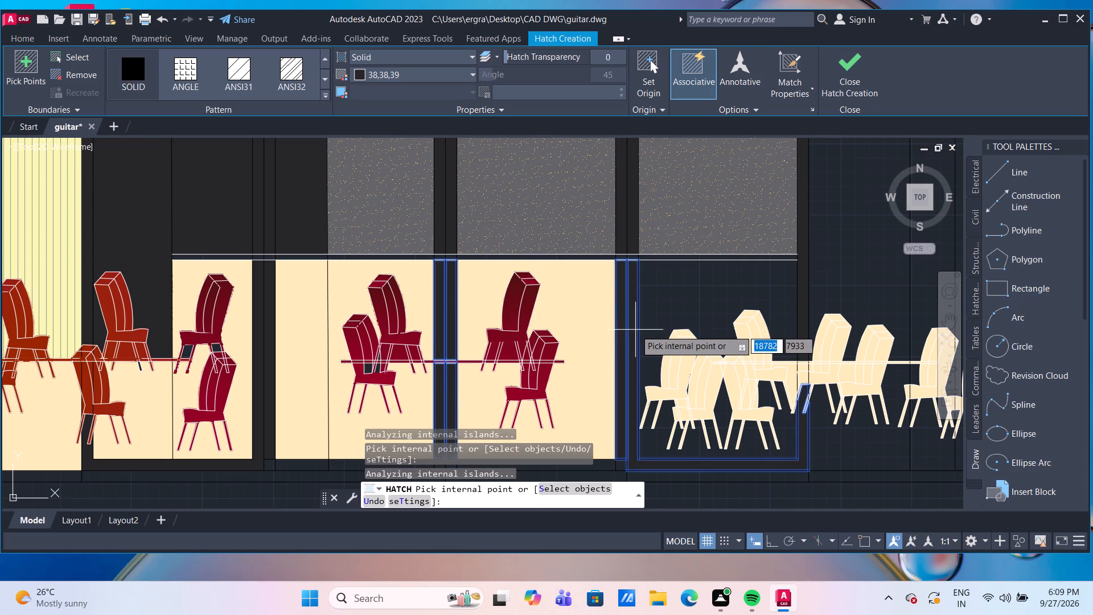
{"action": "key", "text": "Escape"}
Fill the base strip sections running along the bottom of the arch with a solid hatch in dark grey 38,38,39.
{"action": "scroll", "coordinate": [713, 311], "scroll_direction": "down", "scroll_amount": 2}
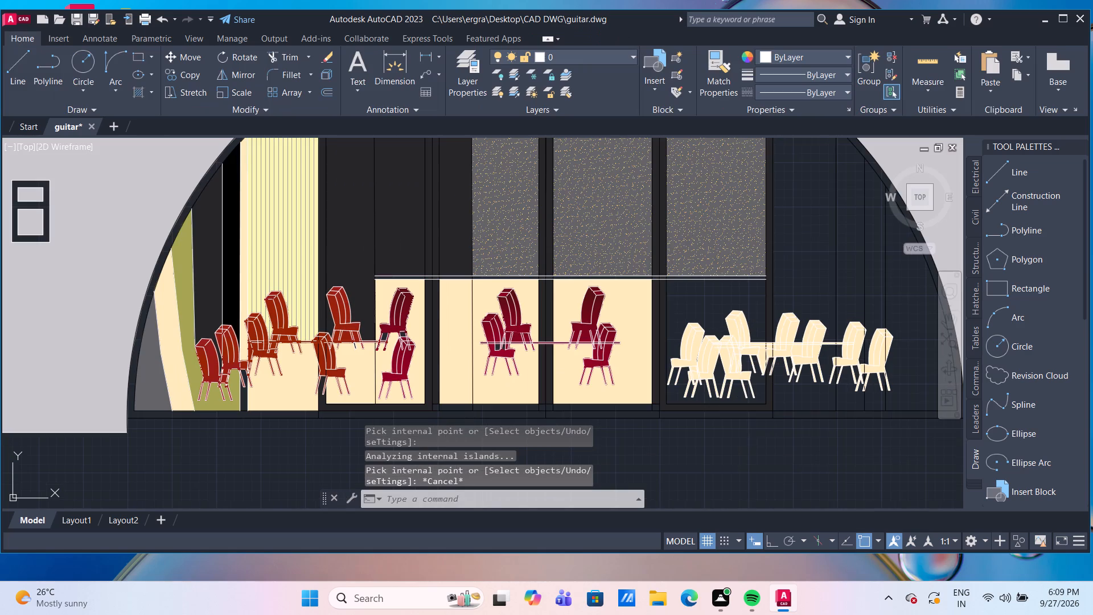
{"action": "middle_click_drag", "start_coordinate": [808, 429], "coordinate": [681, 370]}
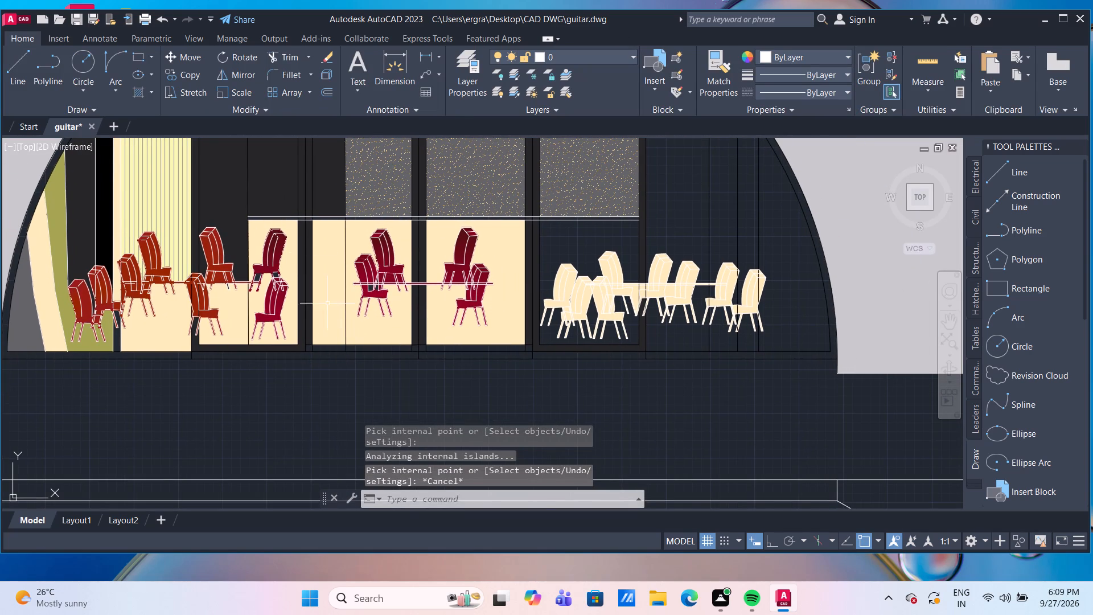
{"action": "left_click", "coordinate": [145, 91]}
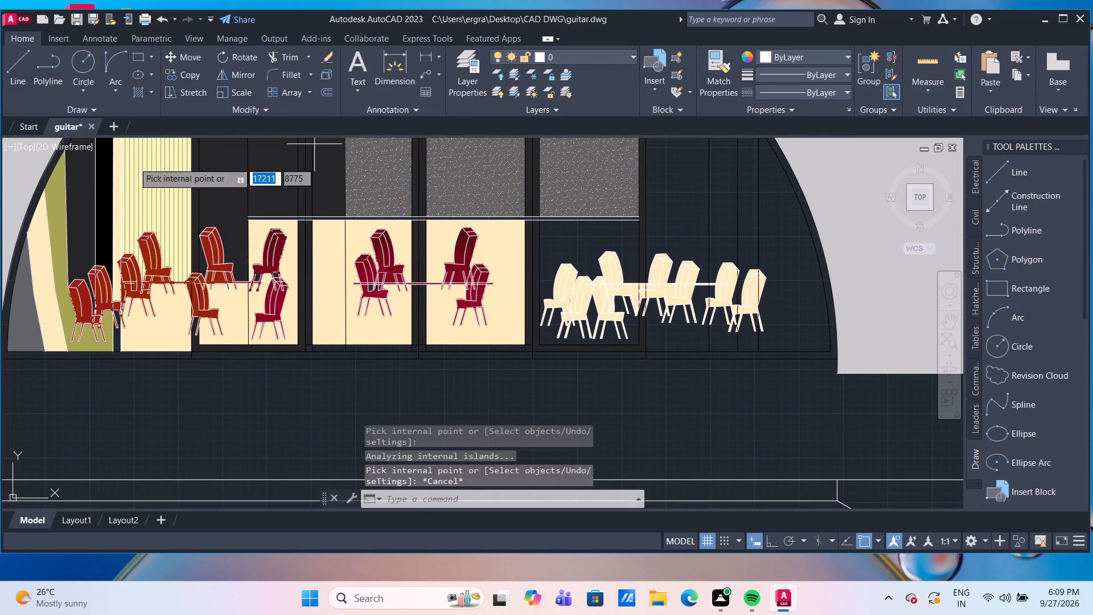
{"action": "scroll", "coordinate": [233, 379], "scroll_direction": "up", "scroll_amount": 1}
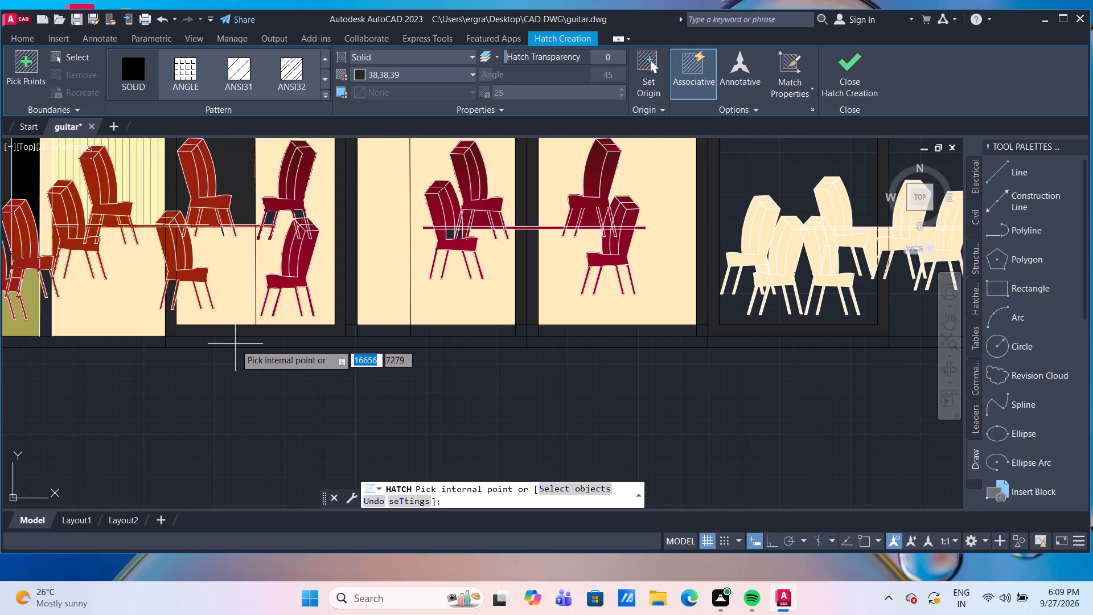
{"action": "left_click", "coordinate": [235, 344]}
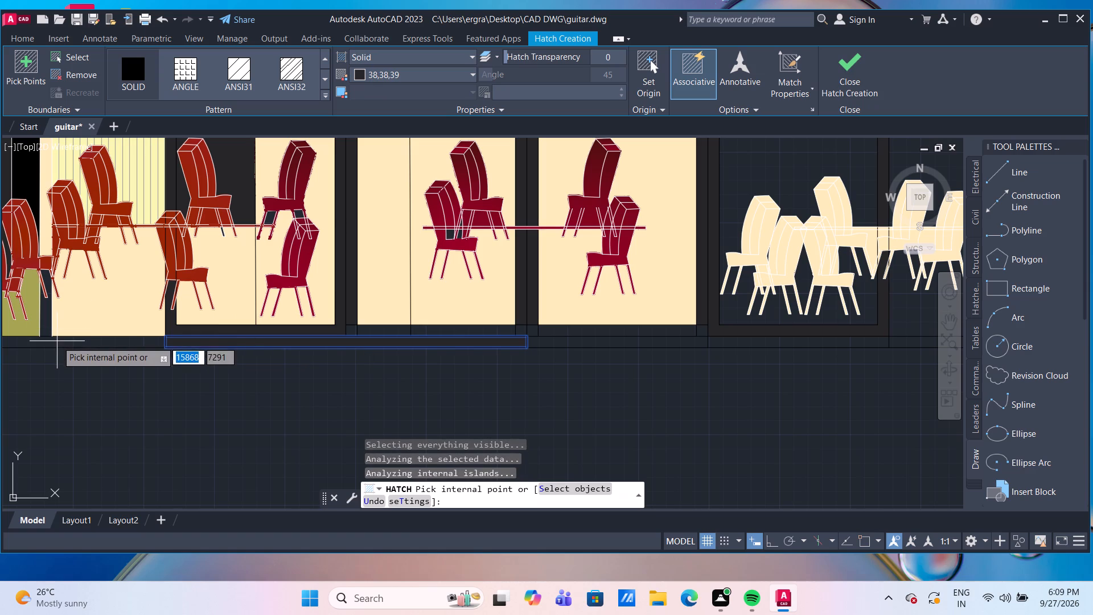
{"action": "left_click", "coordinate": [57, 341]}
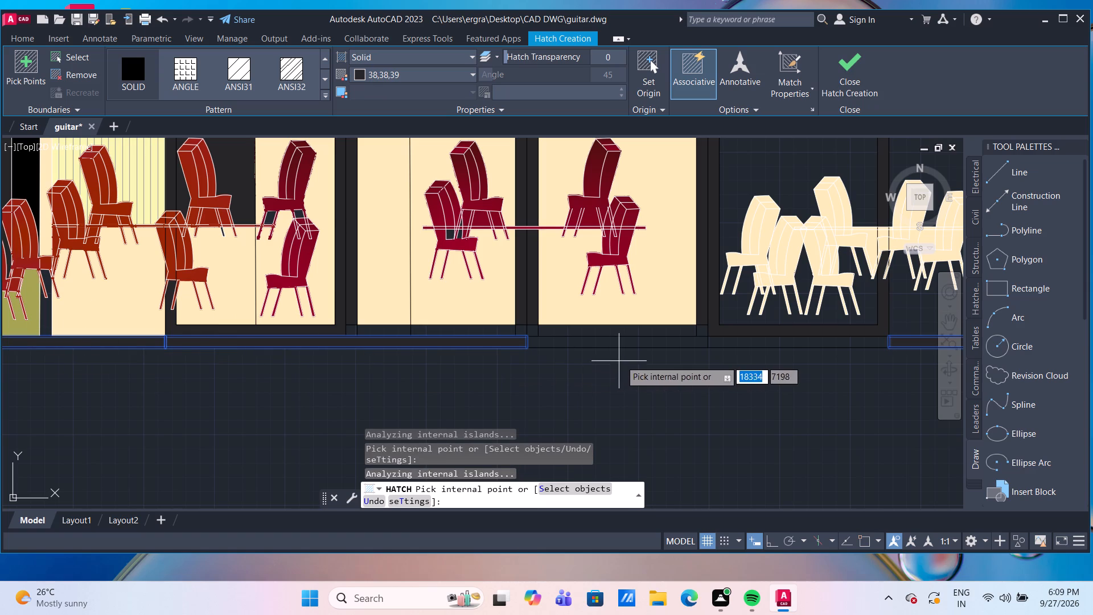
{"action": "left_click", "coordinate": [619, 343]}
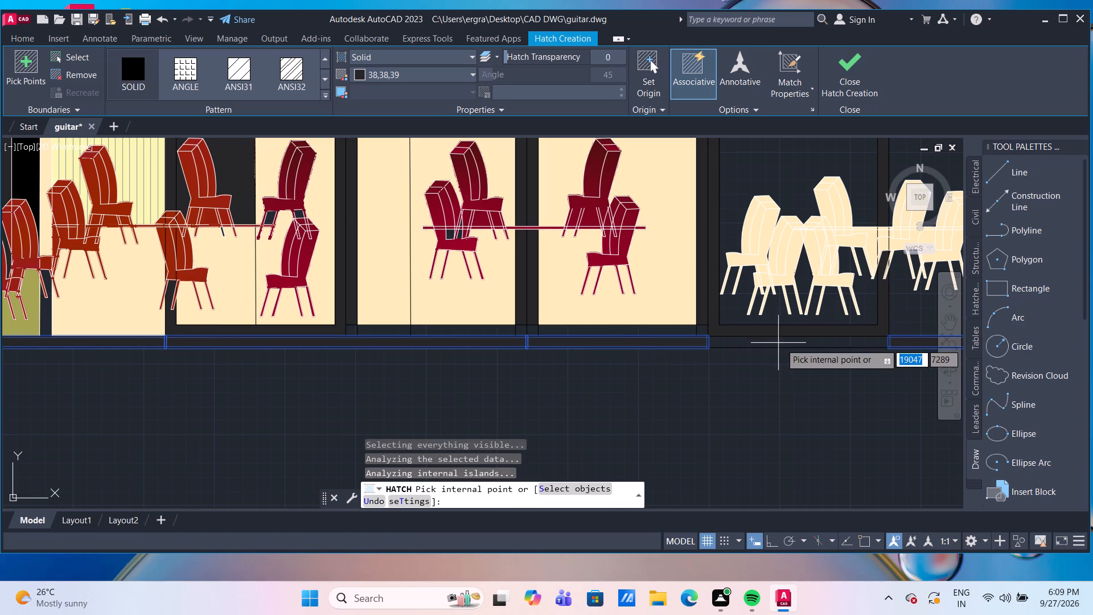
{"action": "left_click", "coordinate": [792, 342]}
Fill the sill pieces and mullion ends directly beneath the two middle cream openings with the same dark grey solid and finish the hatch.
{"action": "scroll", "coordinate": [706, 335], "scroll_direction": "up", "scroll_amount": 3}
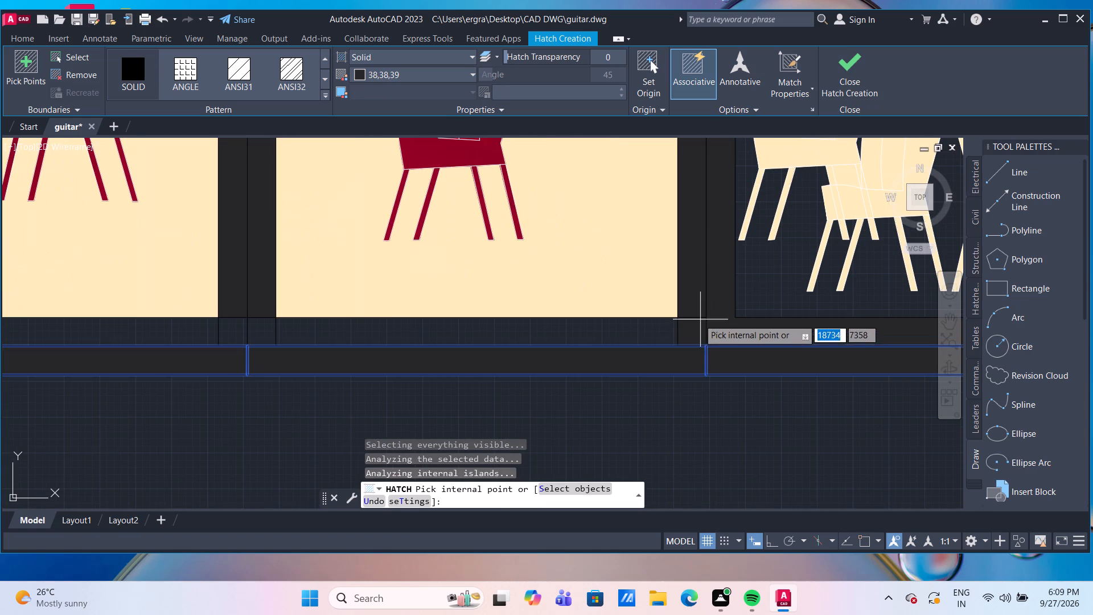
{"action": "left_click", "coordinate": [641, 334]}
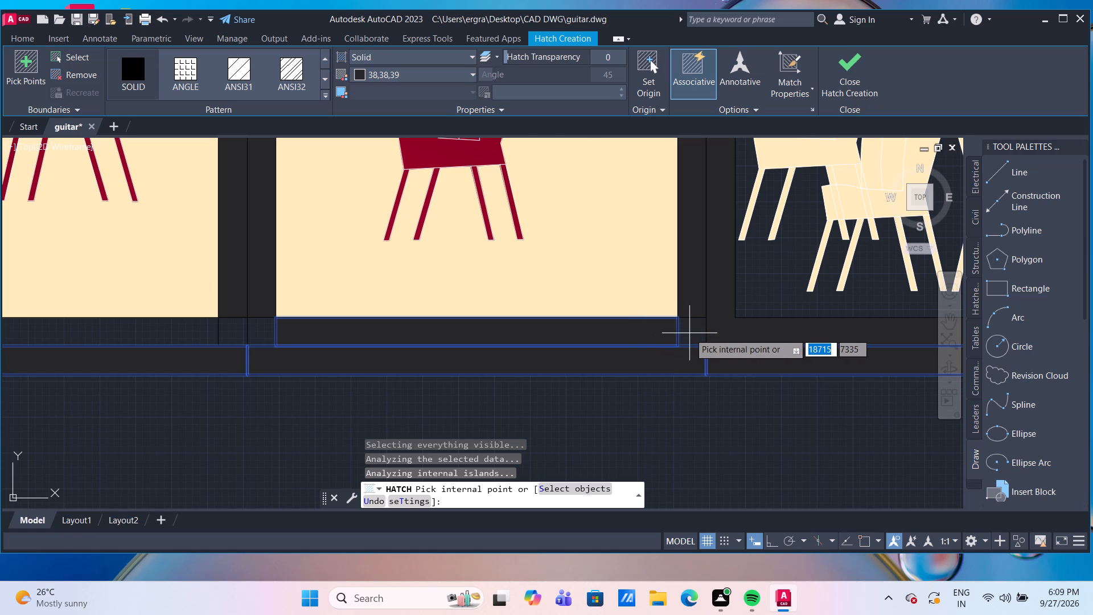
{"action": "left_click", "coordinate": [689, 333]}
{"action": "scroll", "coordinate": [688, 334], "scroll_direction": "down", "scroll_amount": 3}
{"action": "scroll", "coordinate": [395, 345], "scroll_direction": "up", "scroll_amount": 3}
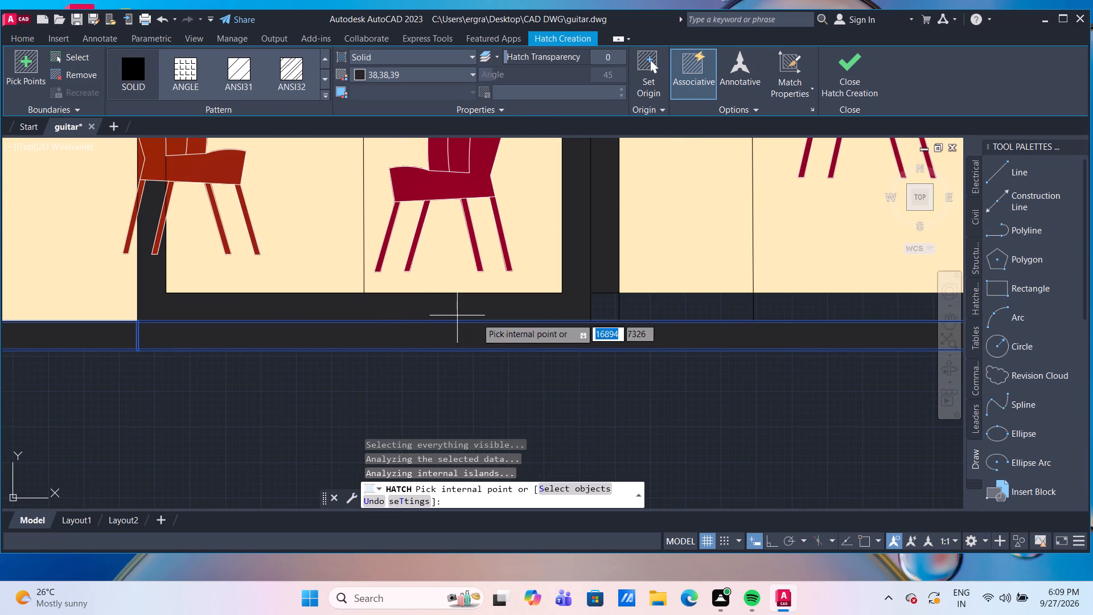
{"action": "scroll", "coordinate": [649, 311], "scroll_direction": "up", "scroll_amount": 2}
{"action": "left_click", "coordinate": [526, 305]}
{"action": "left_click", "coordinate": [640, 309]}
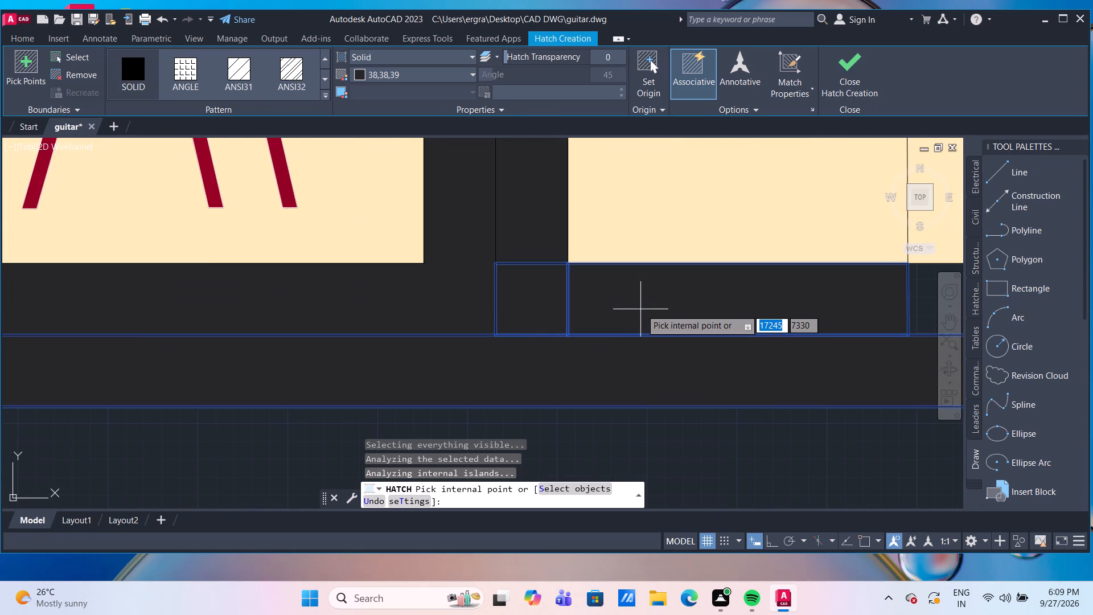
{"action": "scroll", "coordinate": [641, 309], "scroll_direction": "down", "scroll_amount": 4}
{"action": "left_click", "coordinate": [845, 308]}
{"action": "scroll", "coordinate": [844, 313], "scroll_direction": "down", "scroll_amount": 4}
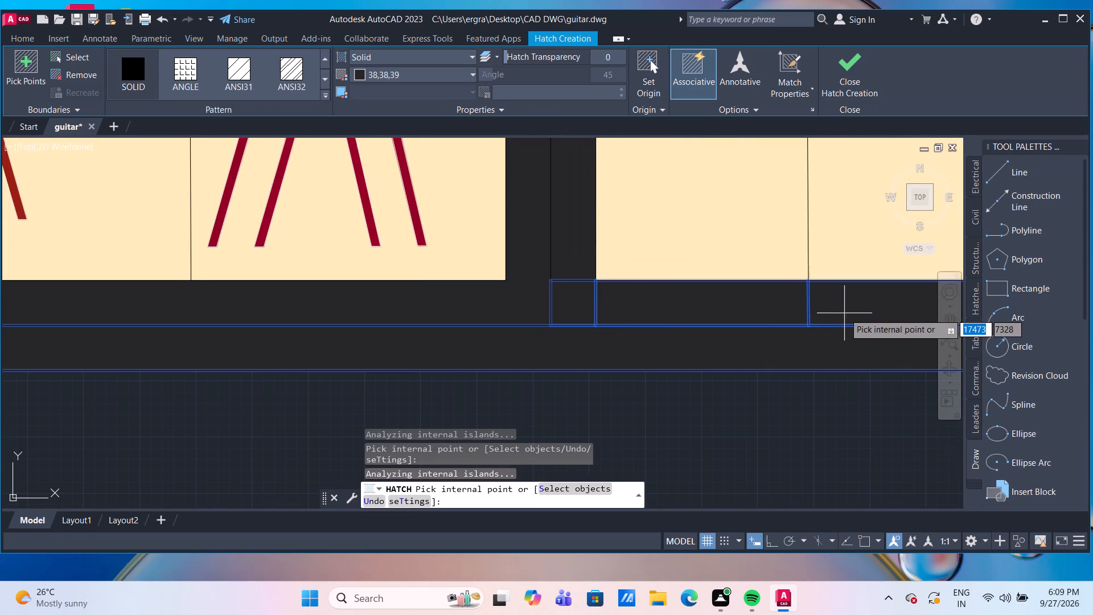
{"action": "middle_click_drag", "start_coordinate": [780, 370], "coordinate": [430, 354]}
{"action": "scroll", "coordinate": [565, 305], "scroll_direction": "up", "scroll_amount": 3}
{"action": "left_click", "coordinate": [640, 294]}
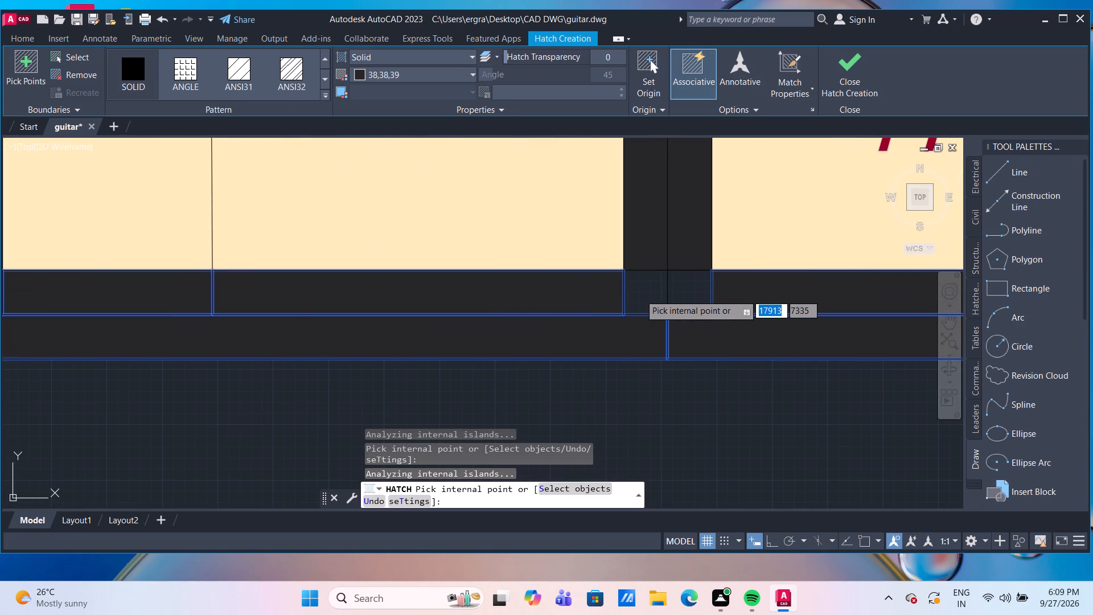
{"action": "left_click", "coordinate": [696, 297]}
{"action": "scroll", "coordinate": [695, 301], "scroll_direction": "down", "scroll_amount": 7}
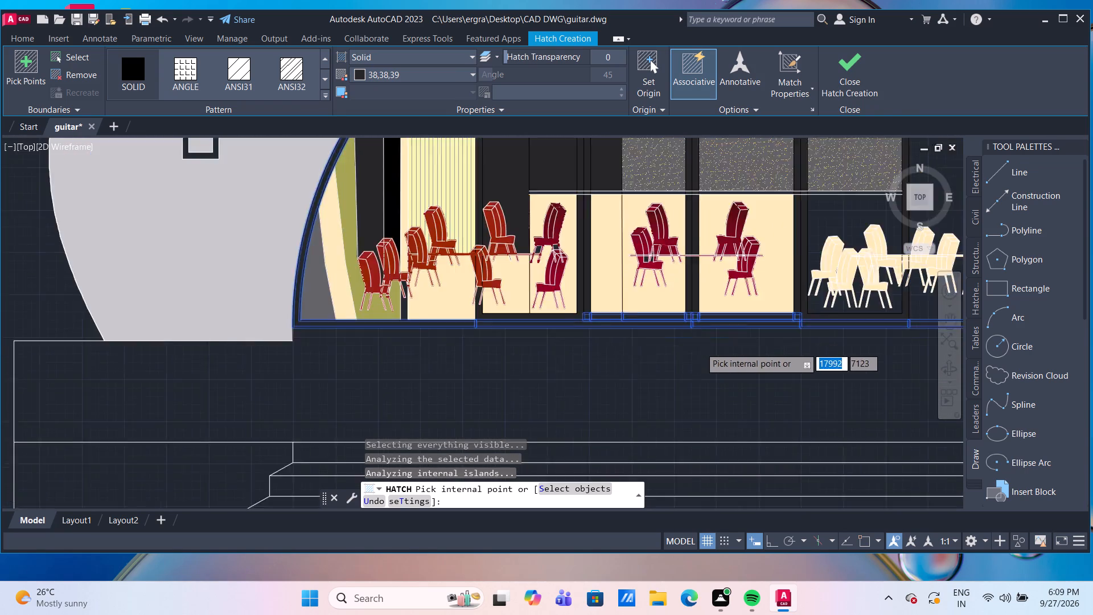
{"action": "middle_click_drag", "start_coordinate": [716, 354], "coordinate": [544, 350]}
{"action": "scroll", "coordinate": [504, 322], "scroll_direction": "up", "scroll_amount": 3}
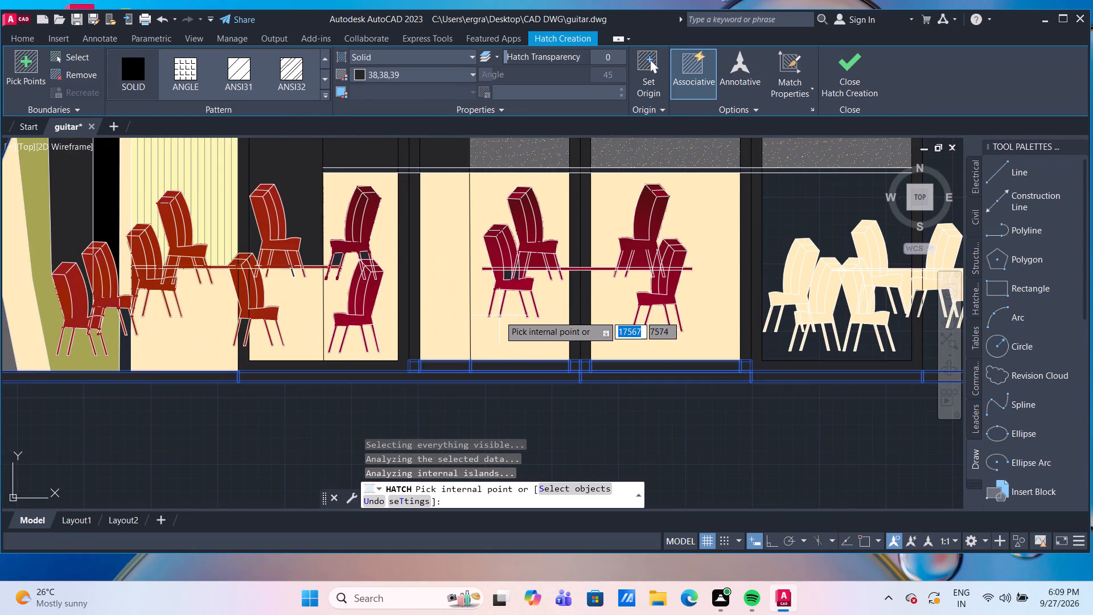
{"action": "scroll", "coordinate": [760, 376], "scroll_direction": "down", "scroll_amount": 2}
{"action": "middle_click_drag", "start_coordinate": [782, 379], "coordinate": [570, 360]}
{"action": "scroll", "coordinate": [694, 325], "scroll_direction": "up", "scroll_amount": 3}
{"action": "key", "text": "Escape"}
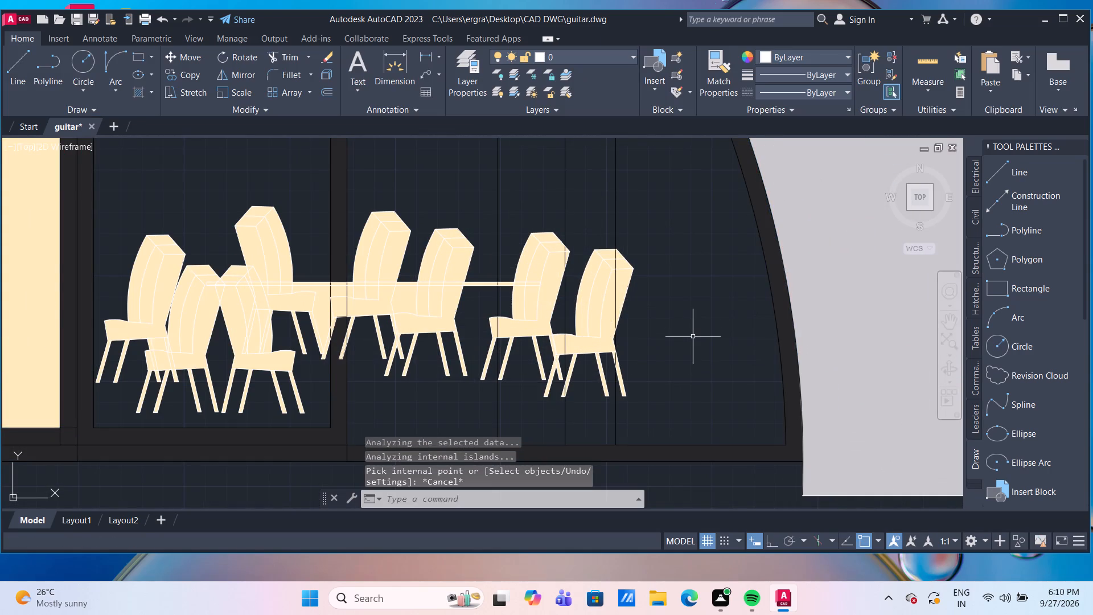
Fill the tall panel beside the last sand-textured panel, the uncoloured-chair opening and both middle cream openings with solid dark grey 38,38,39.
{"action": "scroll", "coordinate": [691, 325], "scroll_direction": "down", "scroll_amount": 2}
{"action": "middle_click_drag", "start_coordinate": [664, 252], "coordinate": [677, 326]}
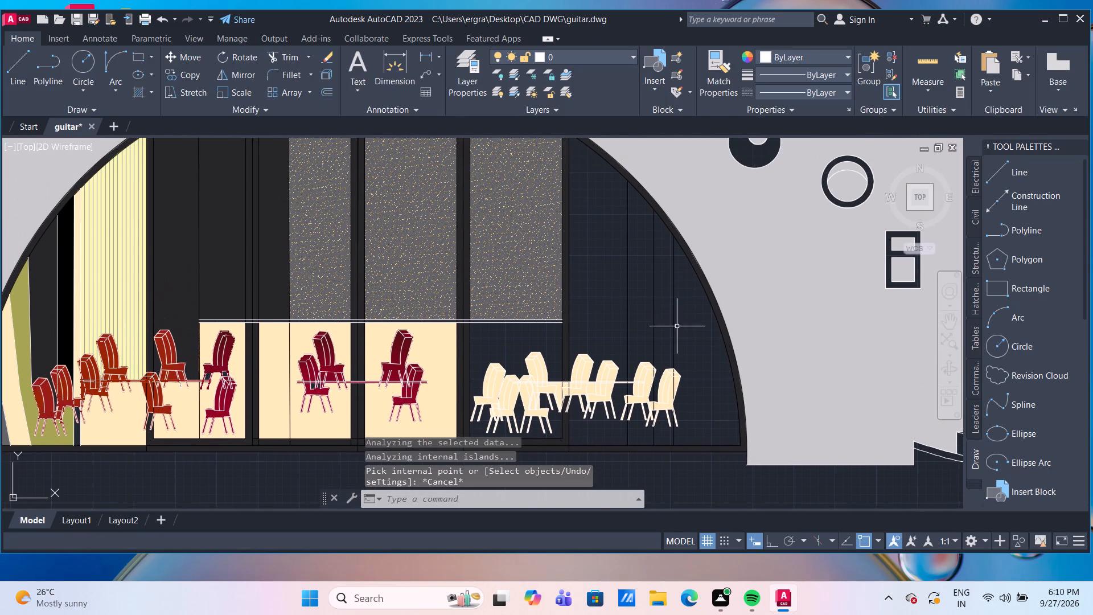
{"action": "middle_click_drag", "start_coordinate": [597, 277], "coordinate": [613, 323]}
{"action": "scroll", "coordinate": [606, 292], "scroll_direction": "down", "scroll_amount": 1}
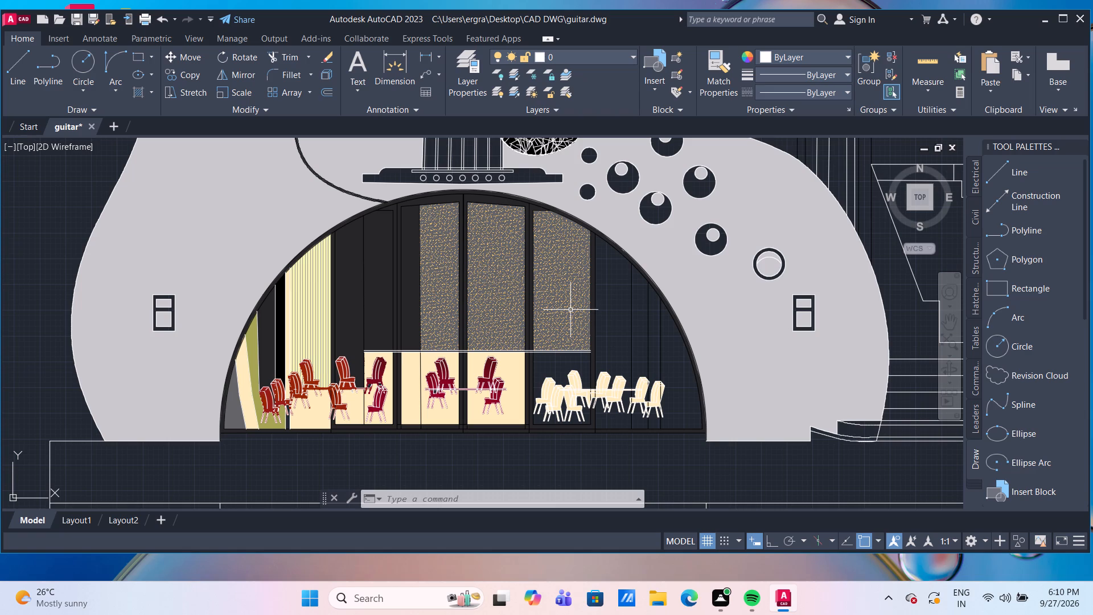
{"action": "left_click", "coordinate": [137, 91]}
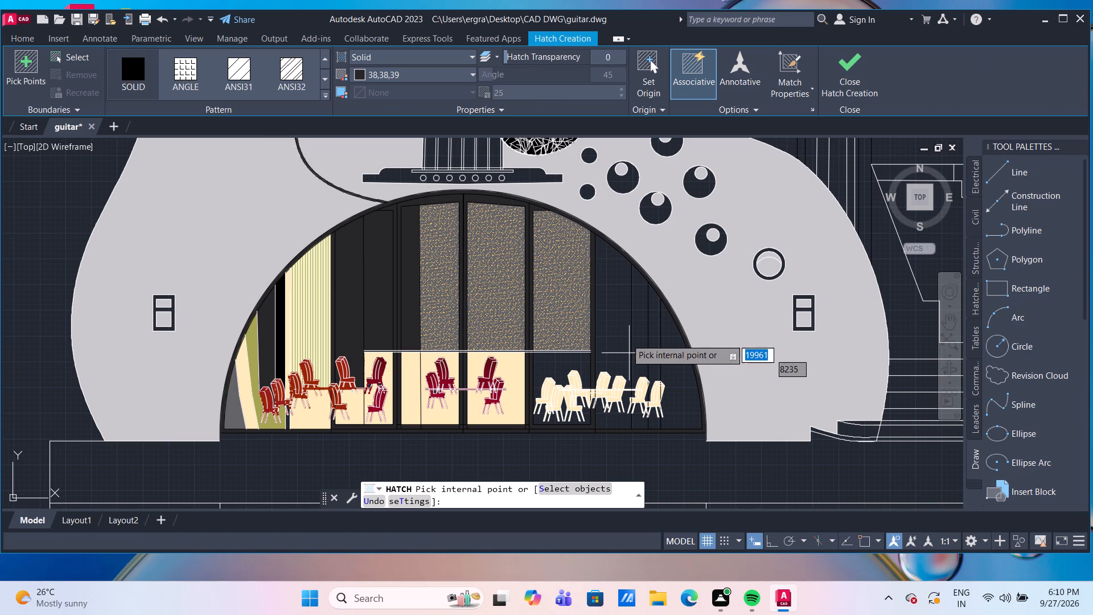
{"action": "left_click", "coordinate": [615, 318]}
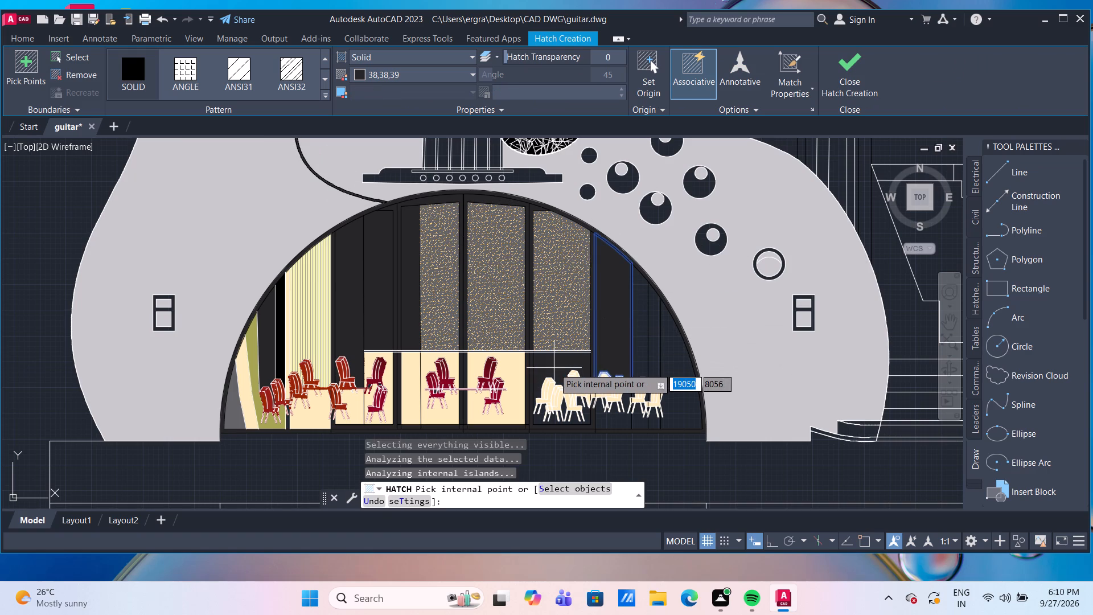
{"action": "left_click", "coordinate": [554, 368]}
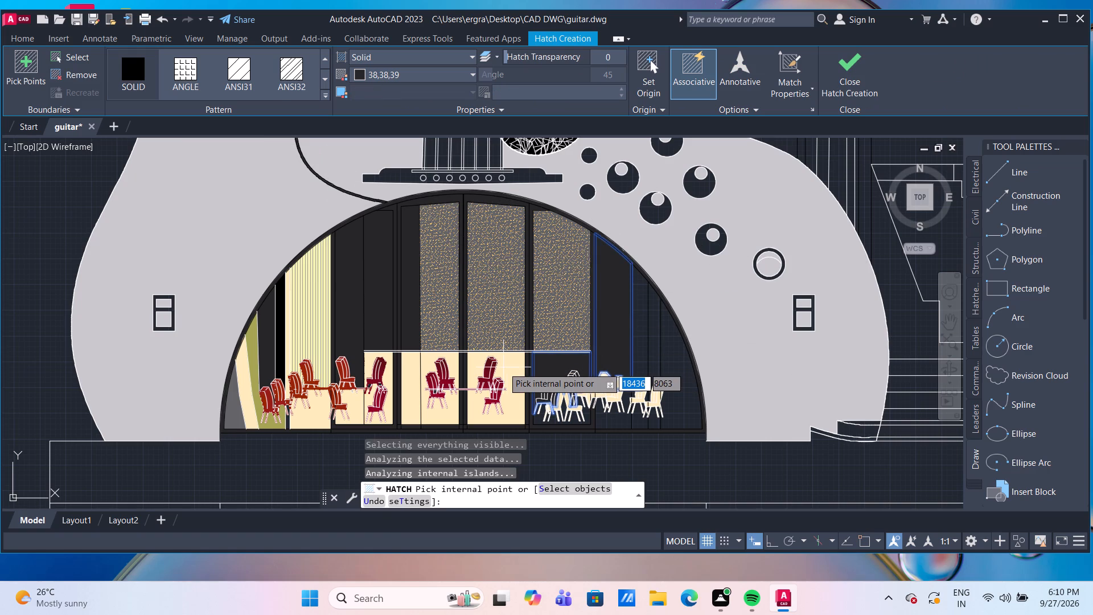
{"action": "left_click", "coordinate": [504, 372]}
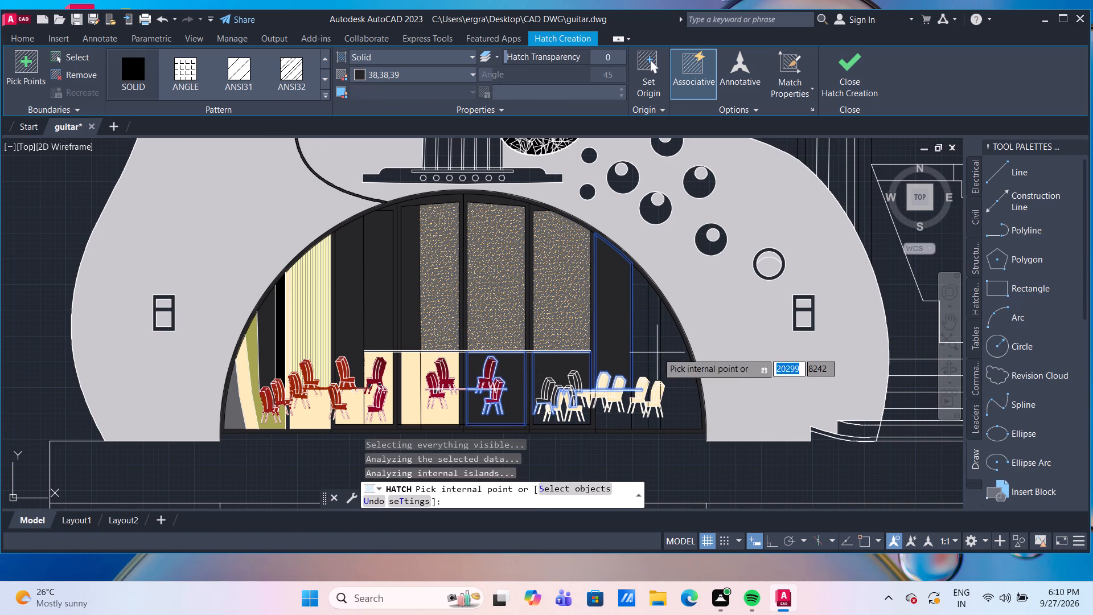
{"action": "left_click", "coordinate": [413, 368]}
{"action": "left_click", "coordinate": [424, 362]}
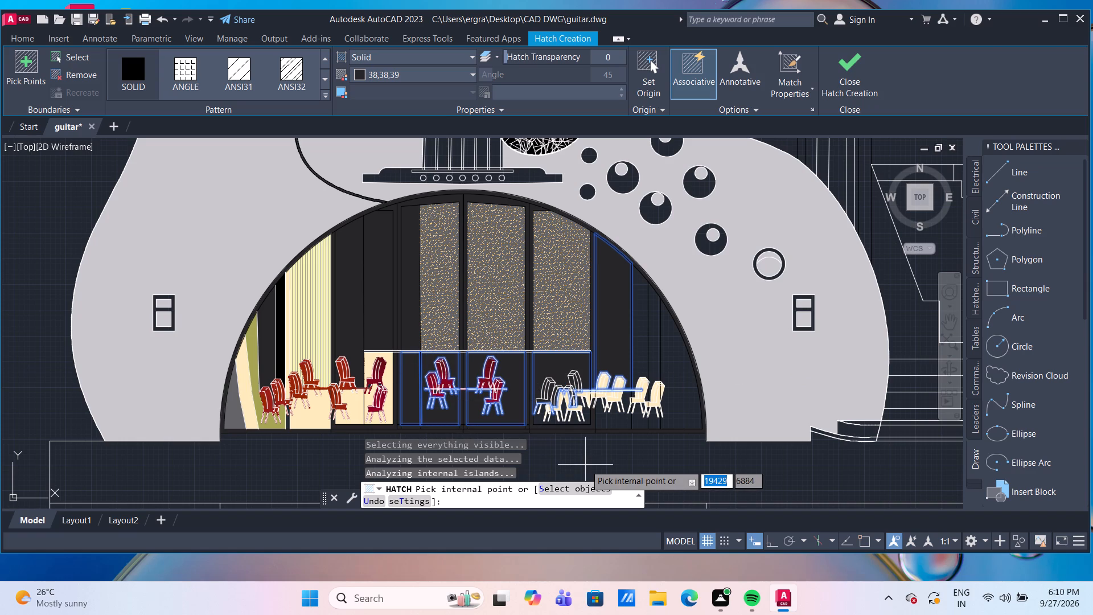
{"action": "key", "text": "Return"}
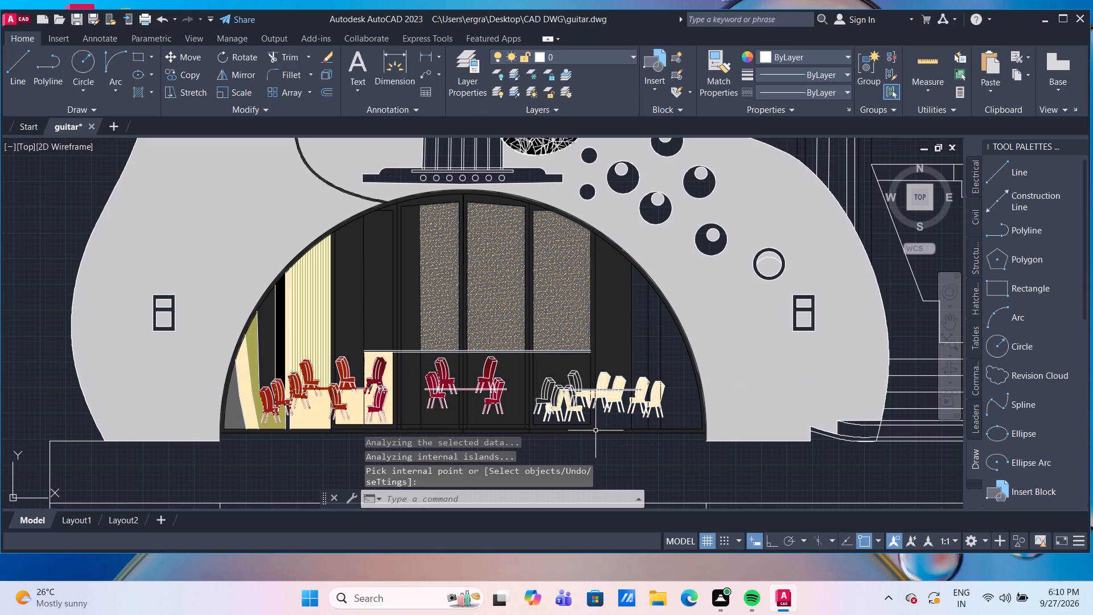
Fill the curved end panel on the arch's uncoloured side and the nearby narrow panel with a solid hatch in cream 254,234,185.
{"action": "middle_click_drag", "start_coordinate": [651, 426], "coordinate": [547, 388]}
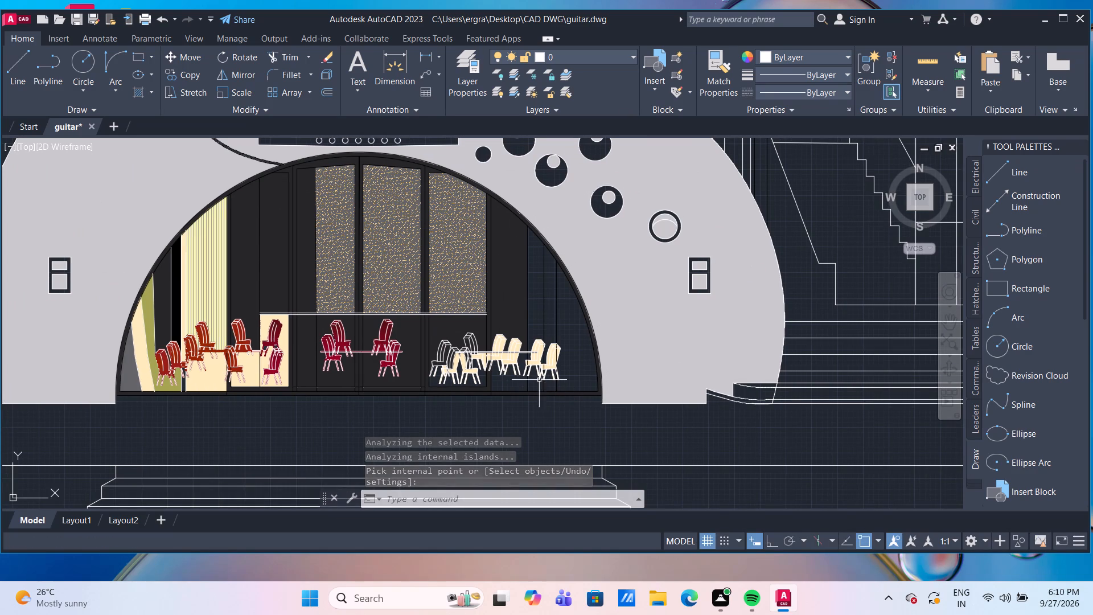
{"action": "left_click", "coordinate": [139, 93]}
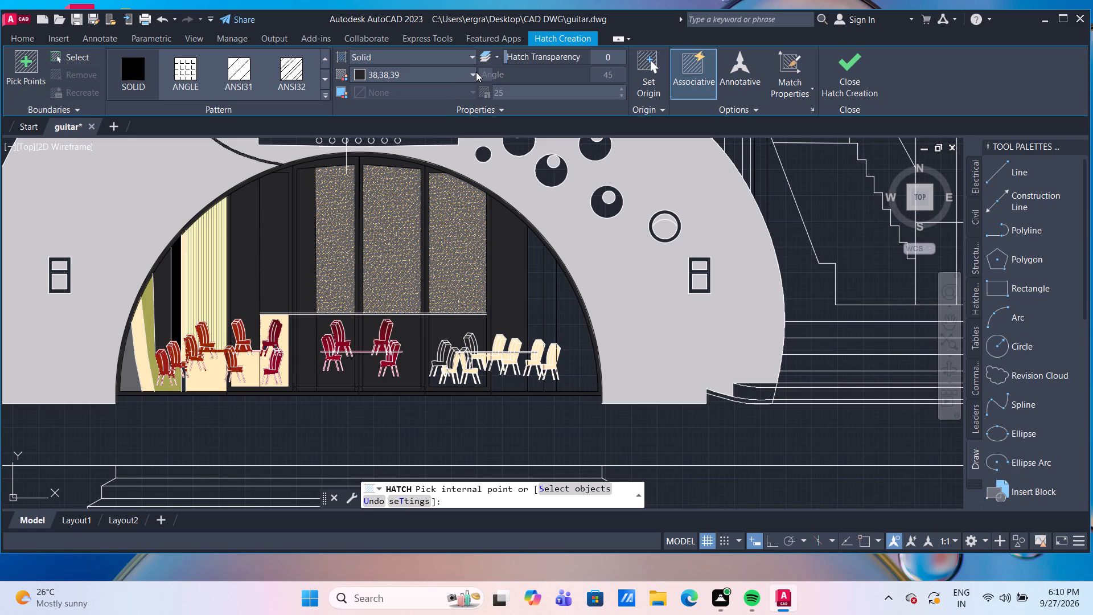
{"action": "left_click", "coordinate": [459, 79]}
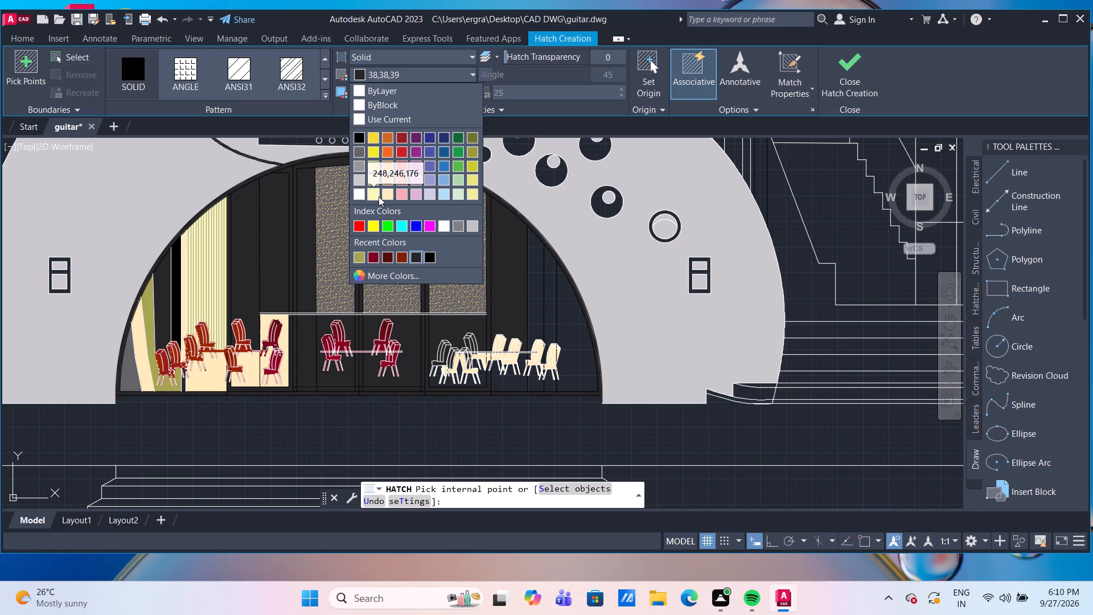
{"action": "left_click", "coordinate": [388, 196]}
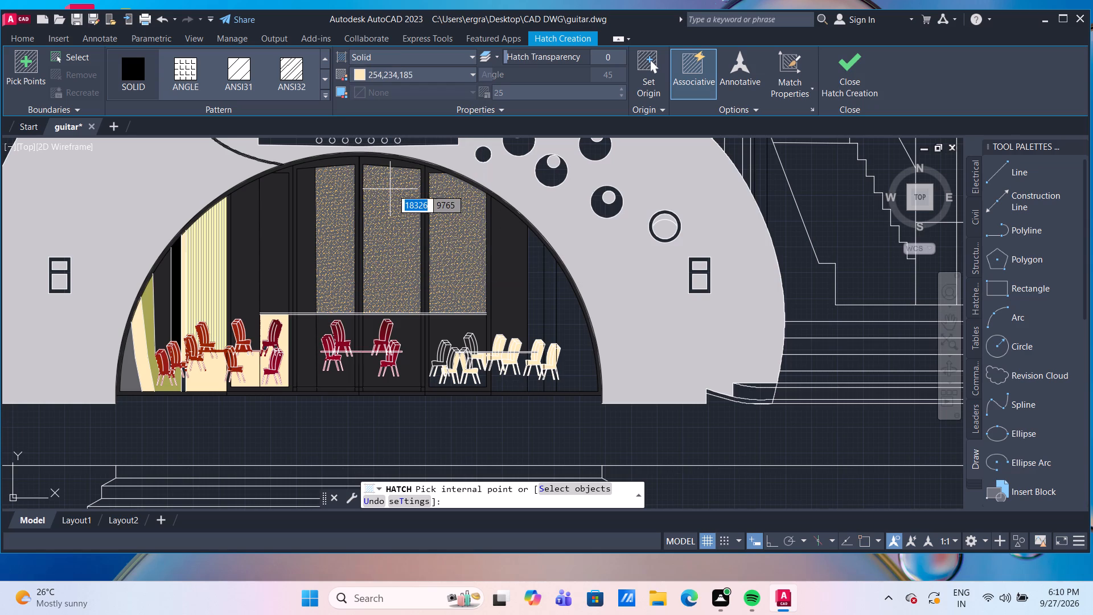
{"action": "left_click", "coordinate": [569, 325]}
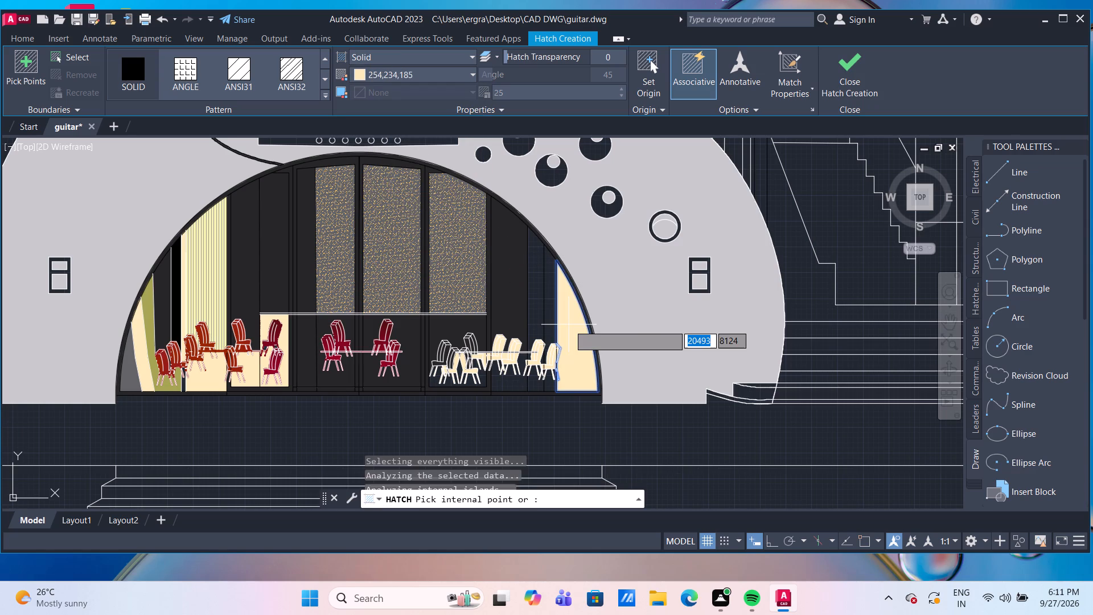
{"action": "left_click", "coordinate": [534, 288]}
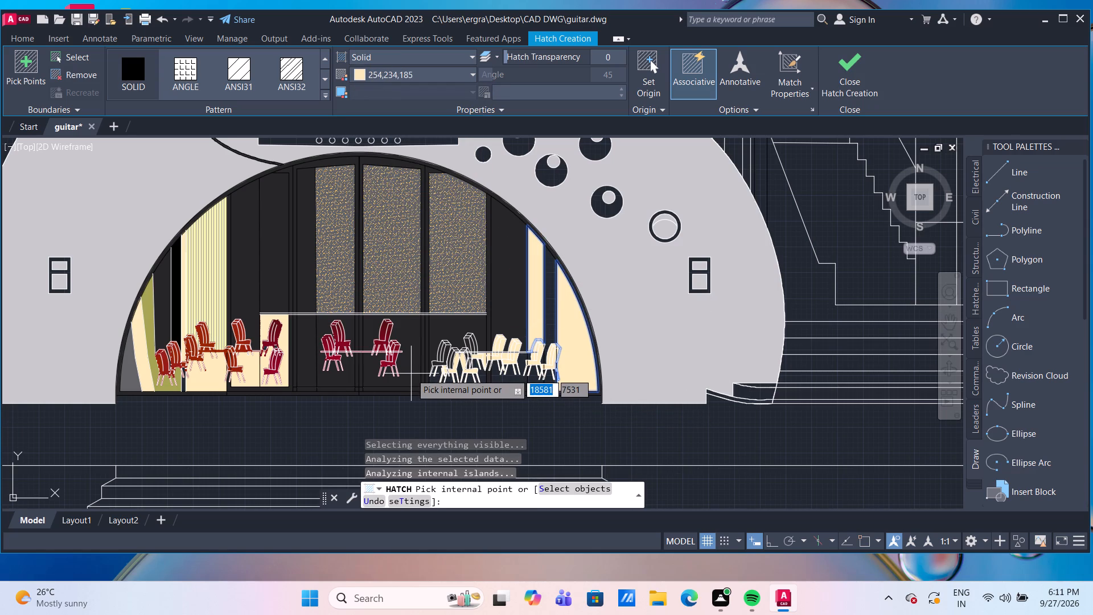
{"action": "key", "text": "Return"}
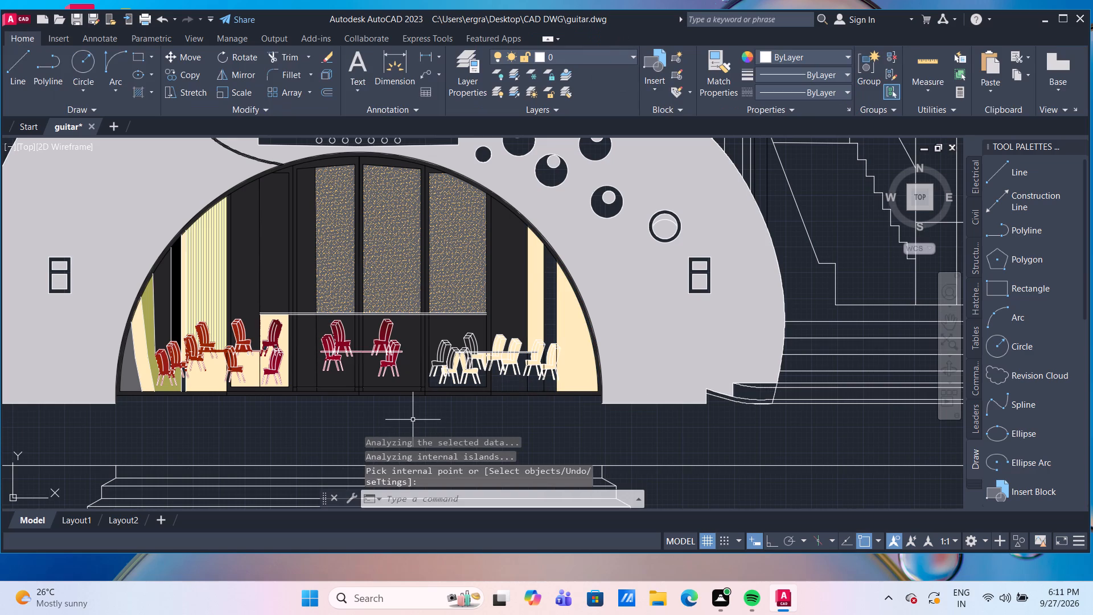
Fill the narrow panel between the tall cream strip and the curved cream end panel with solid dark grey 38,38,39.
{"action": "left_click", "coordinate": [146, 93]}
{"action": "left_click", "coordinate": [407, 76]}
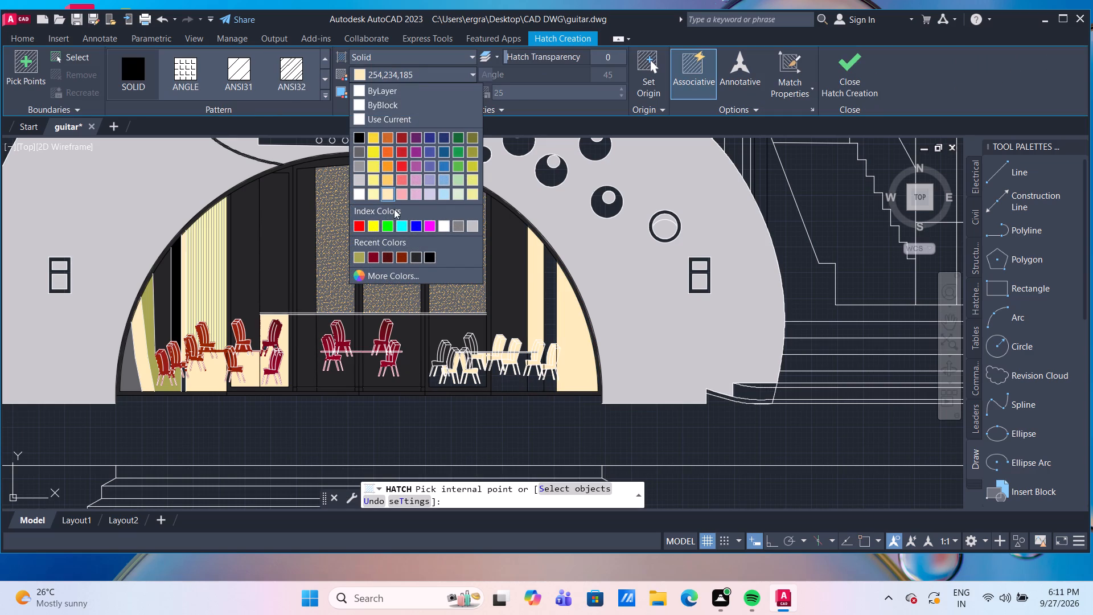
{"action": "left_click", "coordinate": [417, 259]}
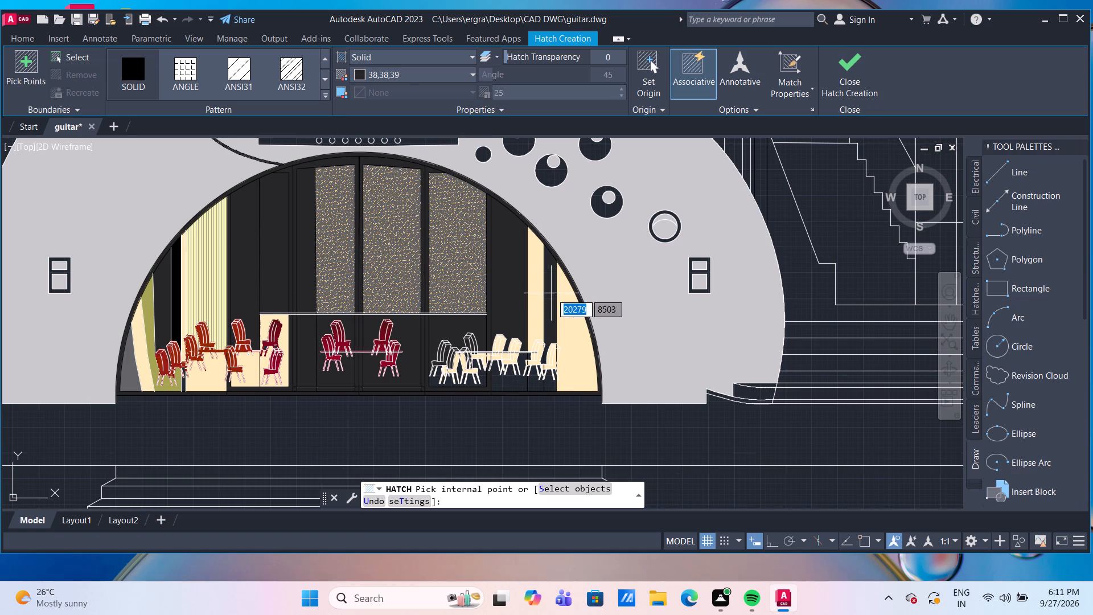
{"action": "left_click", "coordinate": [551, 293]}
{"action": "scroll", "coordinate": [537, 362], "scroll_direction": "up", "scroll_amount": 1}
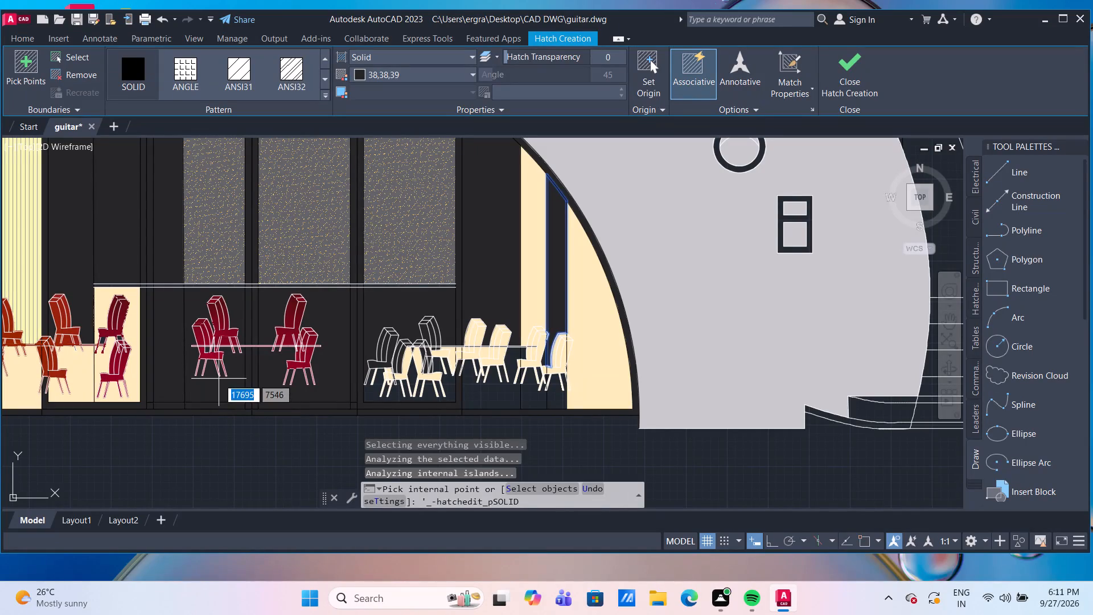
{"action": "key", "text": "Escape"}
{"action": "scroll", "coordinate": [249, 333], "scroll_direction": "up", "scroll_amount": 2}
{"action": "scroll", "coordinate": [249, 333], "scroll_direction": "down", "scroll_amount": 3}
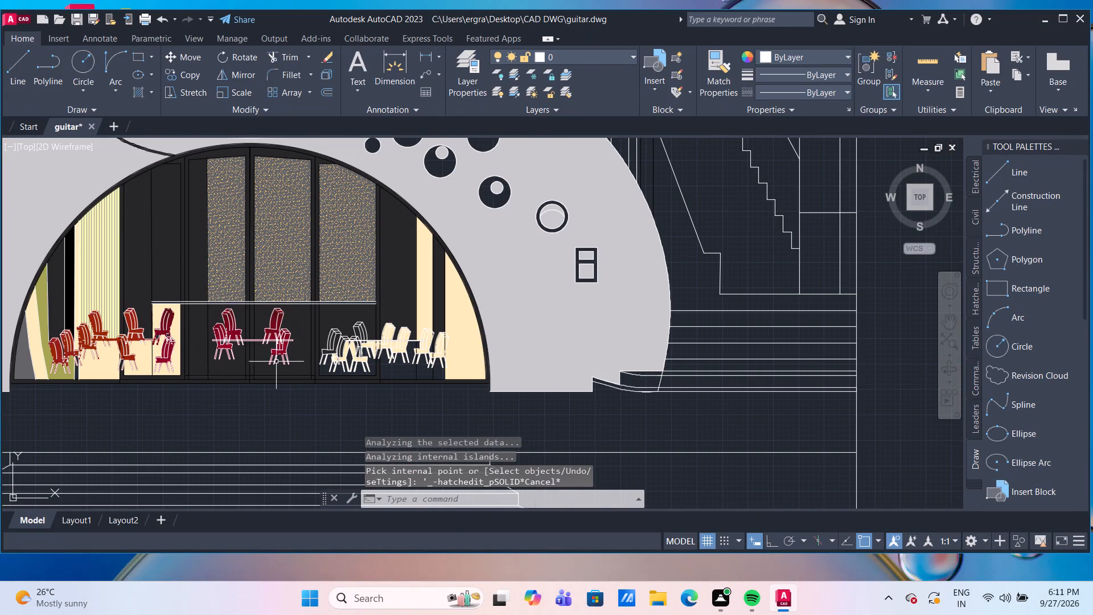
With Ortho on, draw a horizontal line about 5758 units long across the arch's lower part, from one inner curved edge to the other.
{"action": "middle_click_drag", "start_coordinate": [283, 367], "coordinate": [360, 324]}
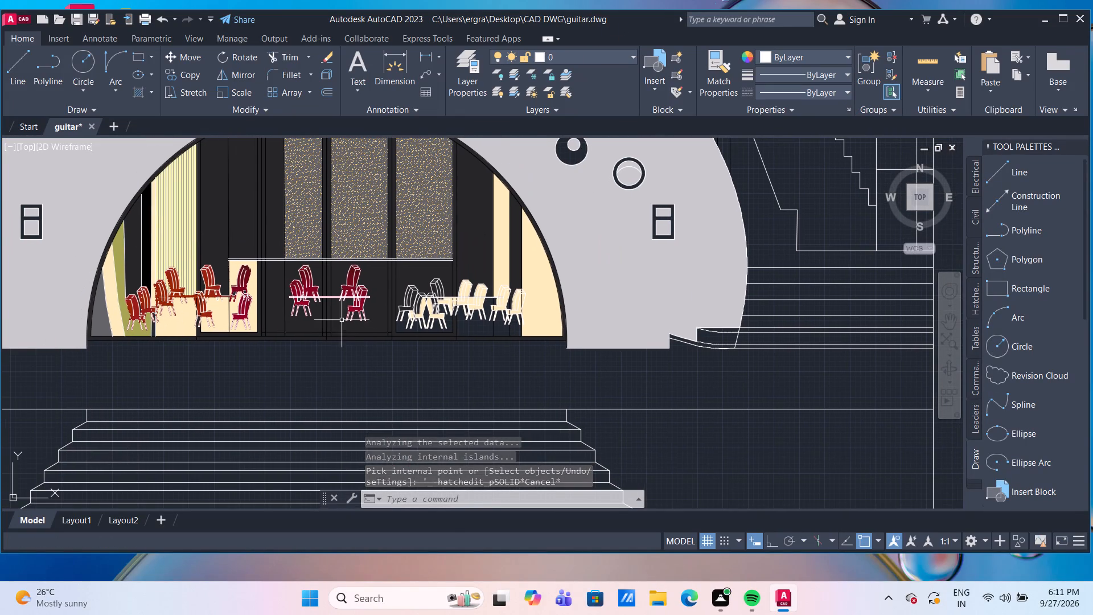
{"action": "left_click", "coordinate": [11, 62]}
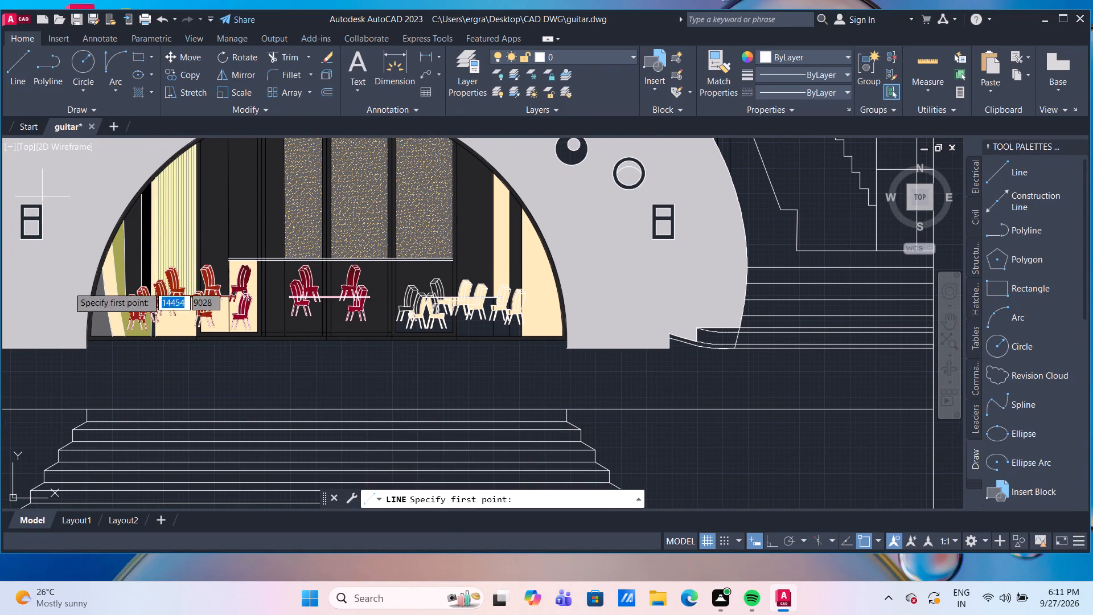
{"action": "scroll", "coordinate": [101, 323], "scroll_direction": "up", "scroll_amount": 3}
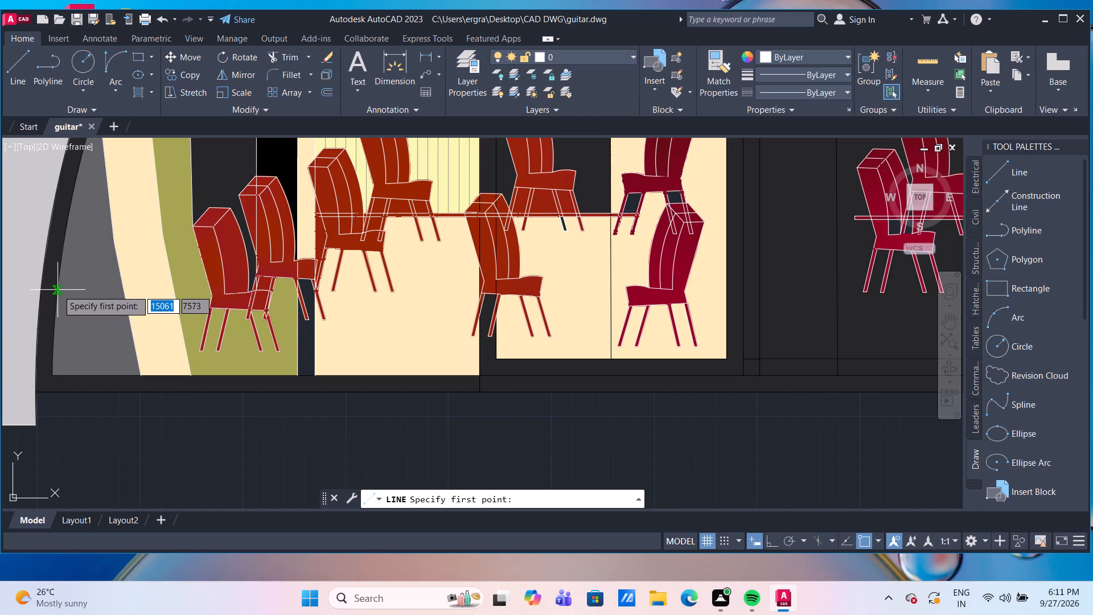
{"action": "left_click", "coordinate": [56, 286]}
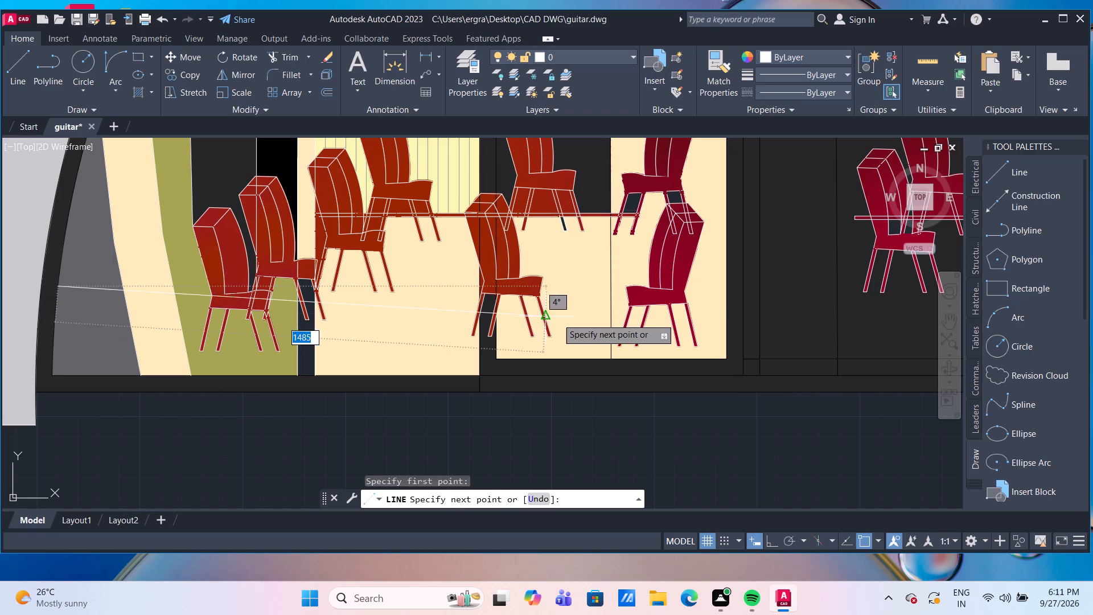
{"action": "scroll", "coordinate": [710, 290], "scroll_direction": "down", "scroll_amount": 2}
{"action": "scroll", "coordinate": [830, 277], "scroll_direction": "down", "scroll_amount": 1}
{"action": "middle_click_drag", "start_coordinate": [837, 284], "coordinate": [430, 284]}
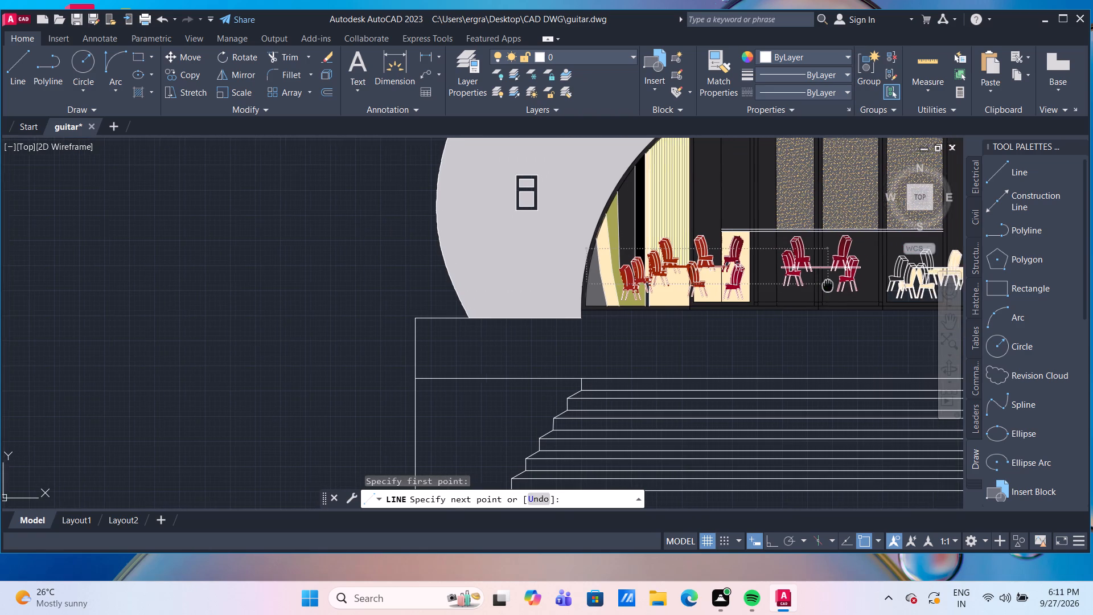
{"action": "middle_click_drag", "start_coordinate": [430, 284], "coordinate": [417, 284]}
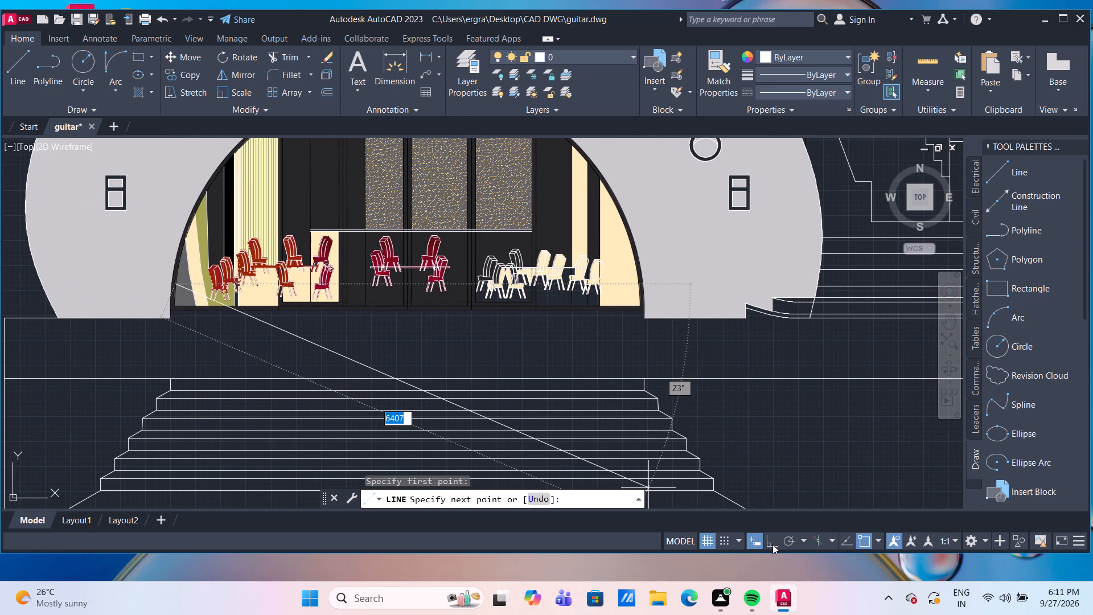
{"action": "left_click", "coordinate": [773, 544]}
{"action": "scroll", "coordinate": [633, 282], "scroll_direction": "up", "scroll_amount": 3}
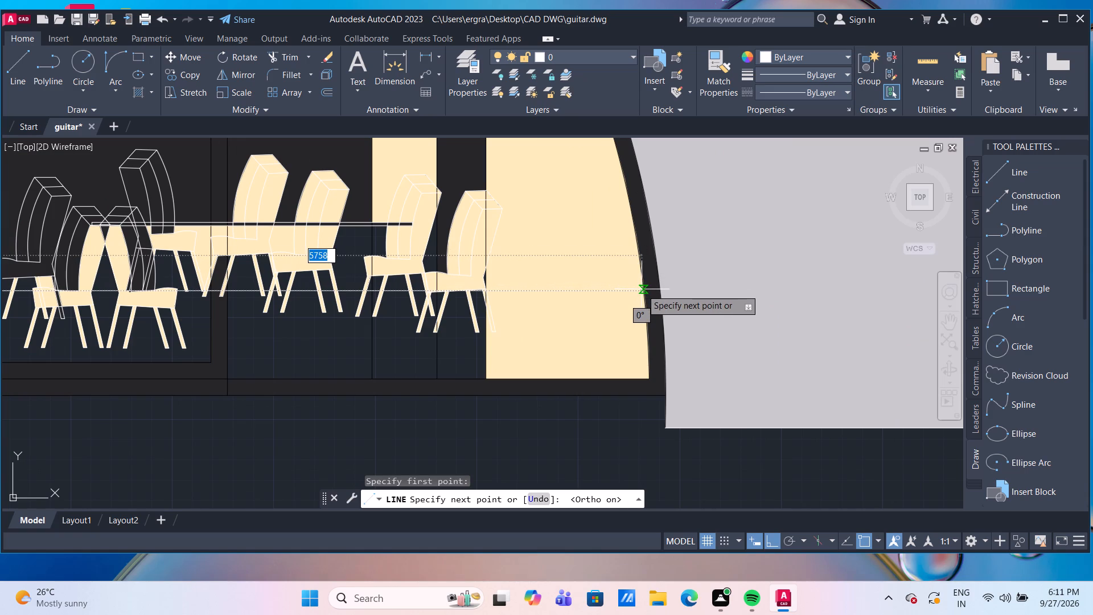
{"action": "left_click", "coordinate": [642, 289]}
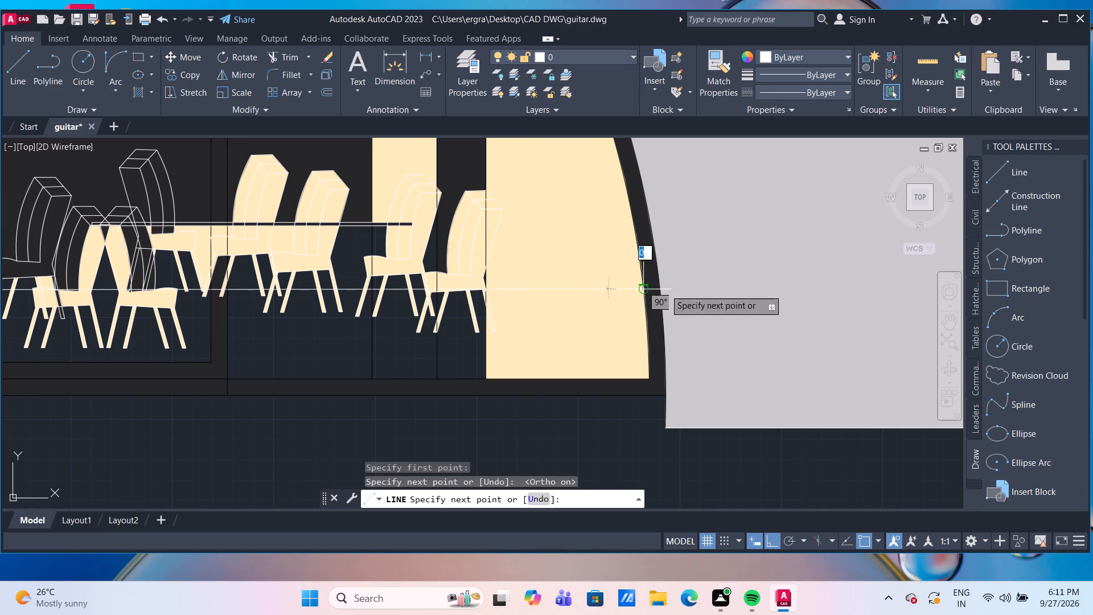
{"action": "key", "text": "Escape"}
{"action": "scroll", "coordinate": [677, 284], "scroll_direction": "down", "scroll_amount": 2}
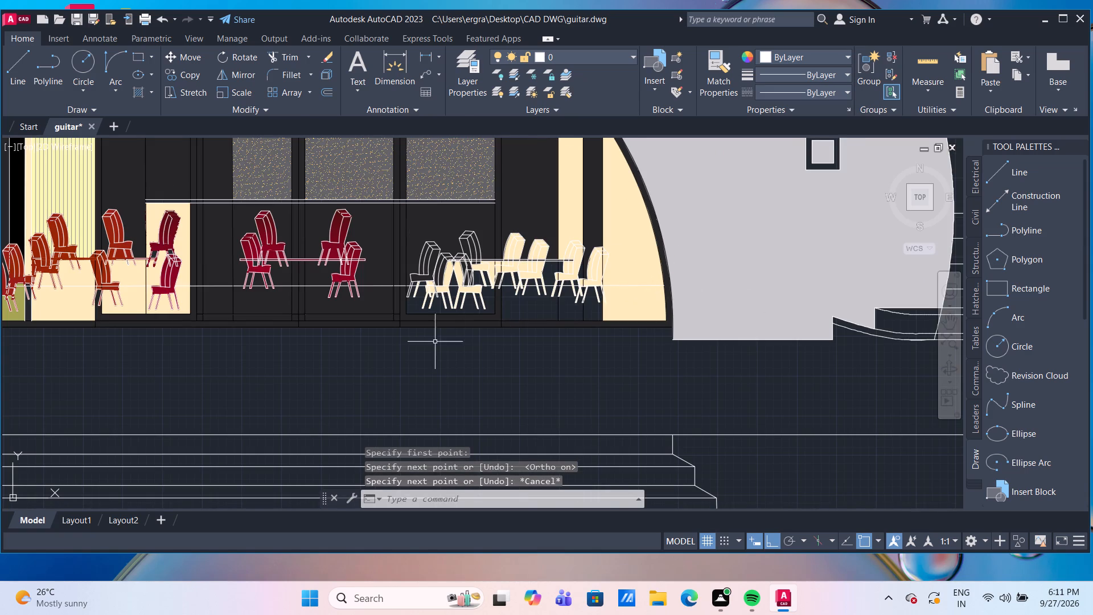
Fill the floor sections below the line, from the grey curved corner through the cream section, with a GR_CURVED gradient of 254,234,185 and 254,204,102.
{"action": "middle_click_drag", "start_coordinate": [411, 355], "coordinate": [534, 342]}
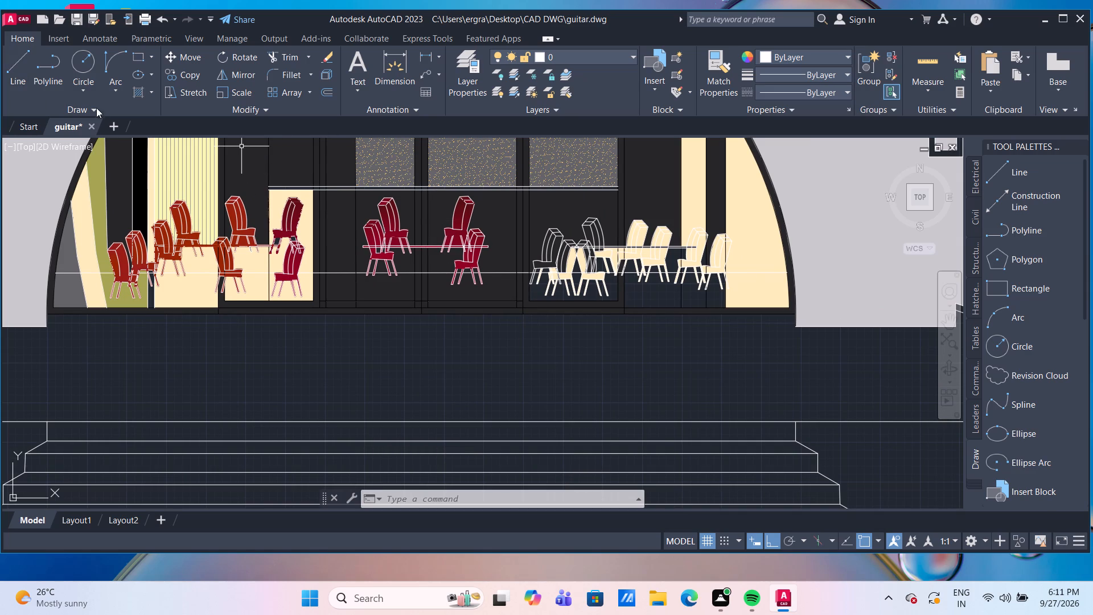
{"action": "left_click", "coordinate": [144, 93]}
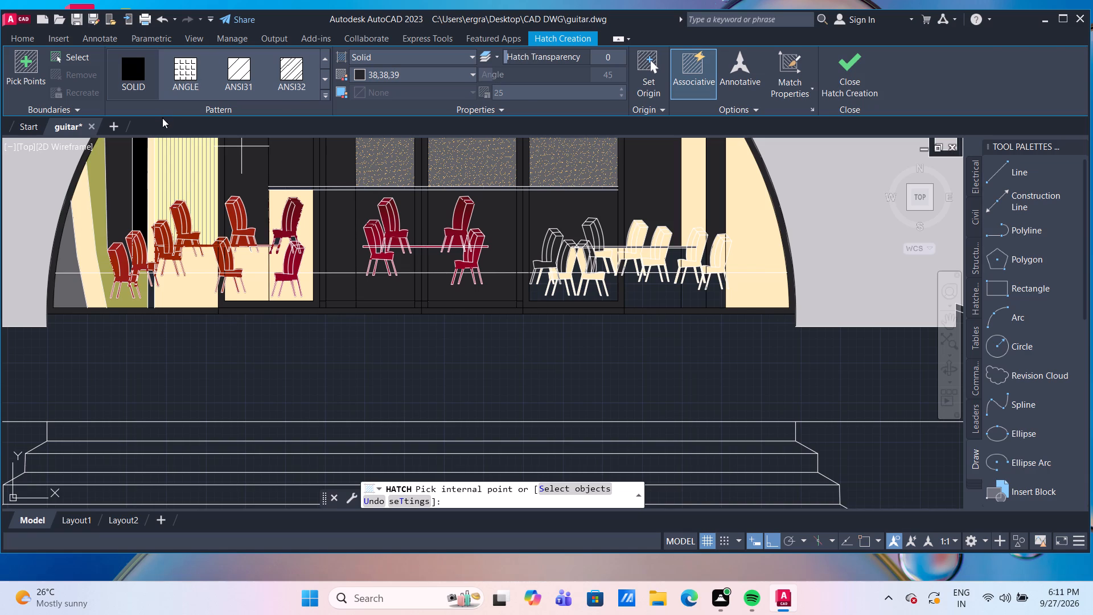
{"action": "key", "text": "Escape"}
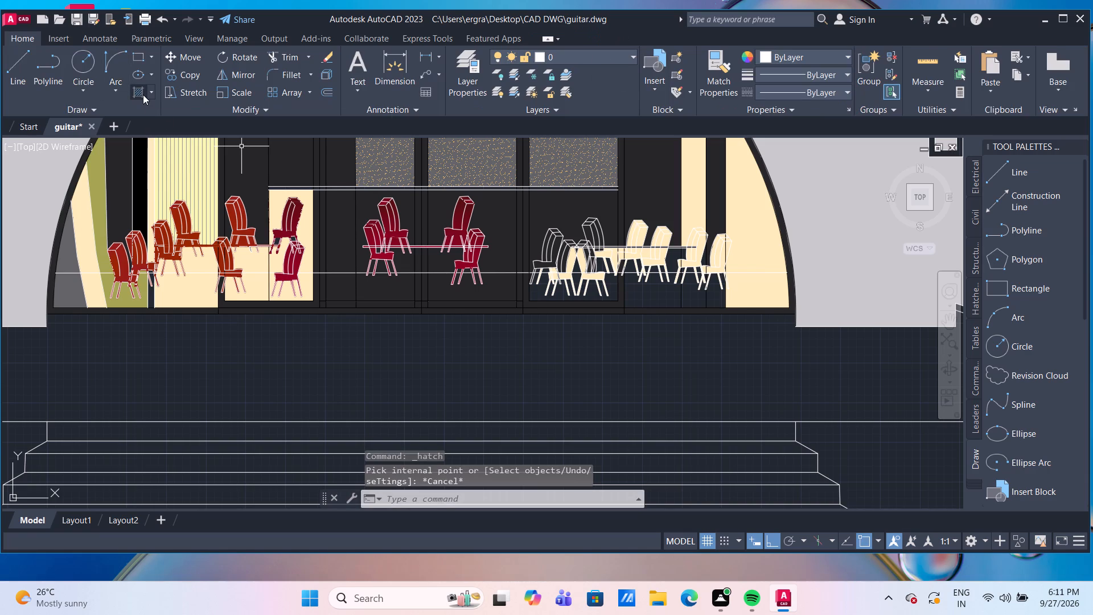
{"action": "left_click", "coordinate": [154, 92]}
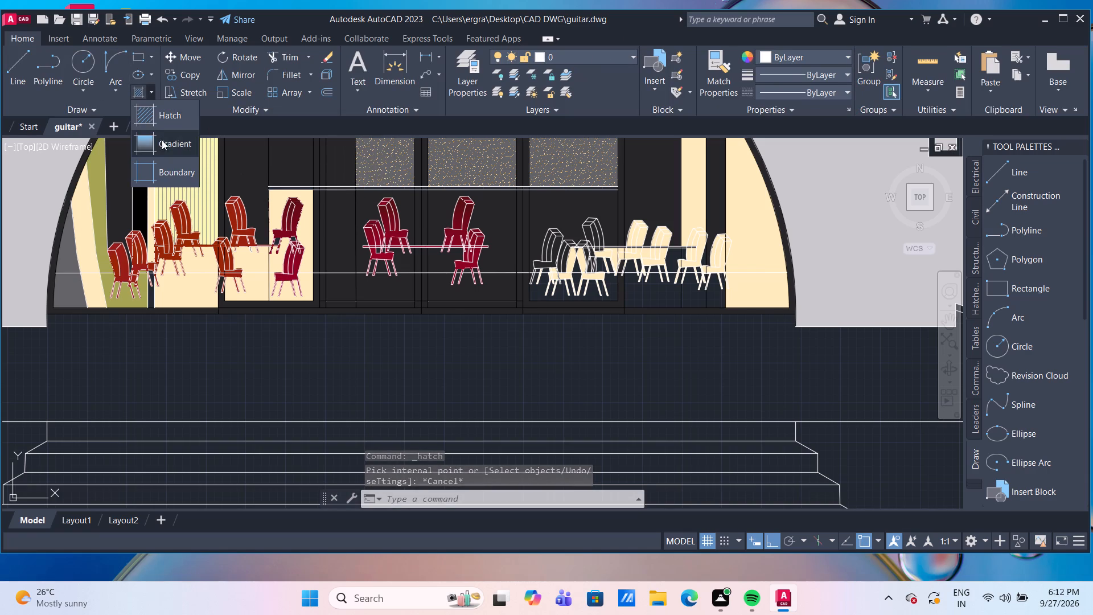
{"action": "left_click", "coordinate": [162, 140]}
{"action": "left_click", "coordinate": [446, 77]}
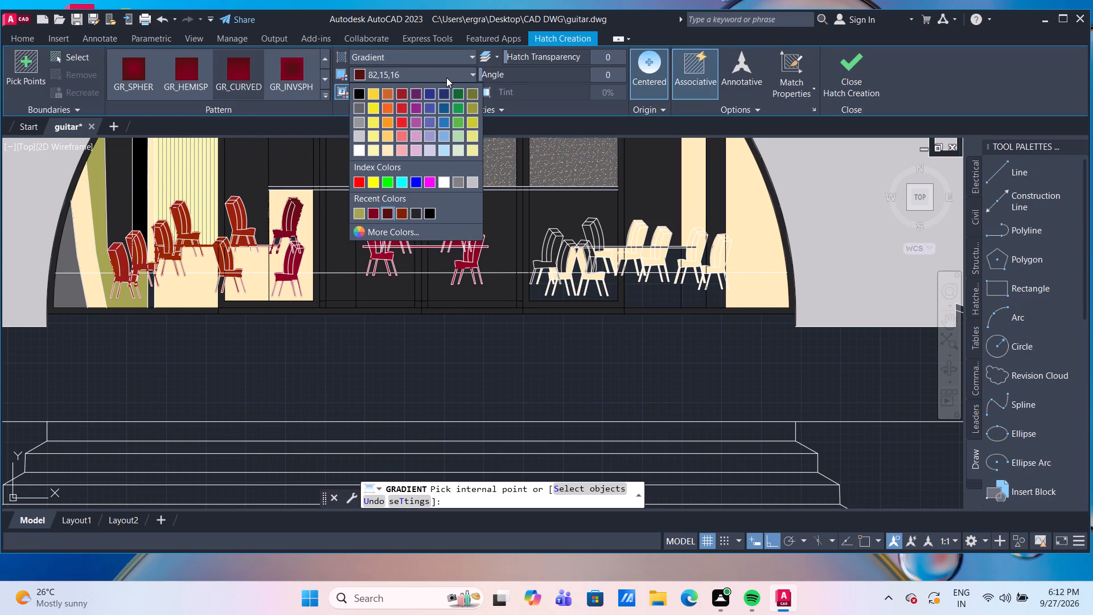
{"action": "left_click", "coordinate": [384, 146]}
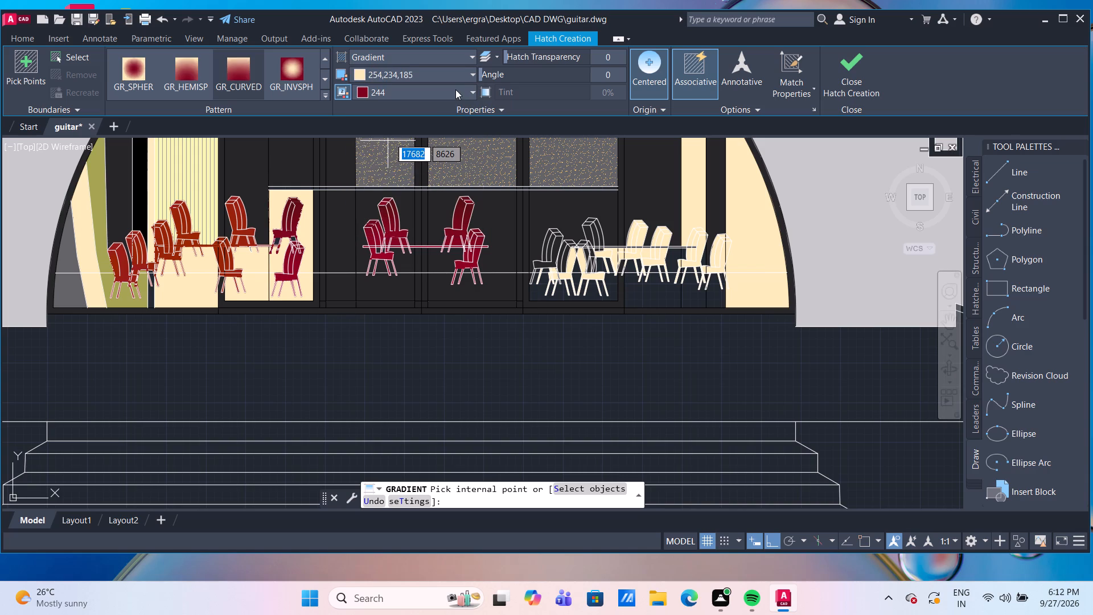
{"action": "left_click", "coordinate": [454, 96]}
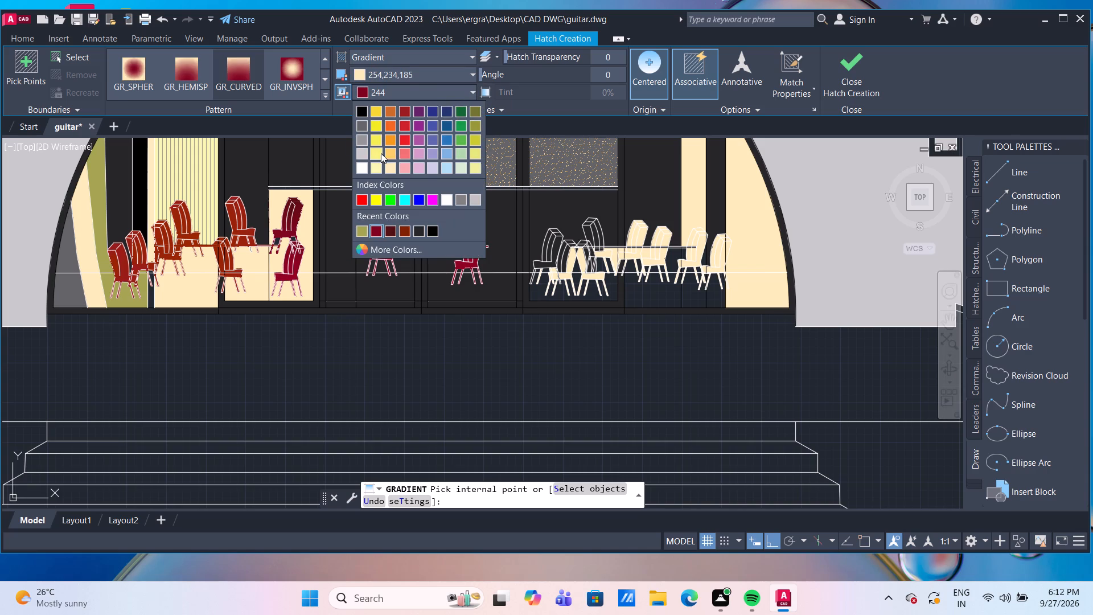
{"action": "left_click", "coordinate": [392, 153]}
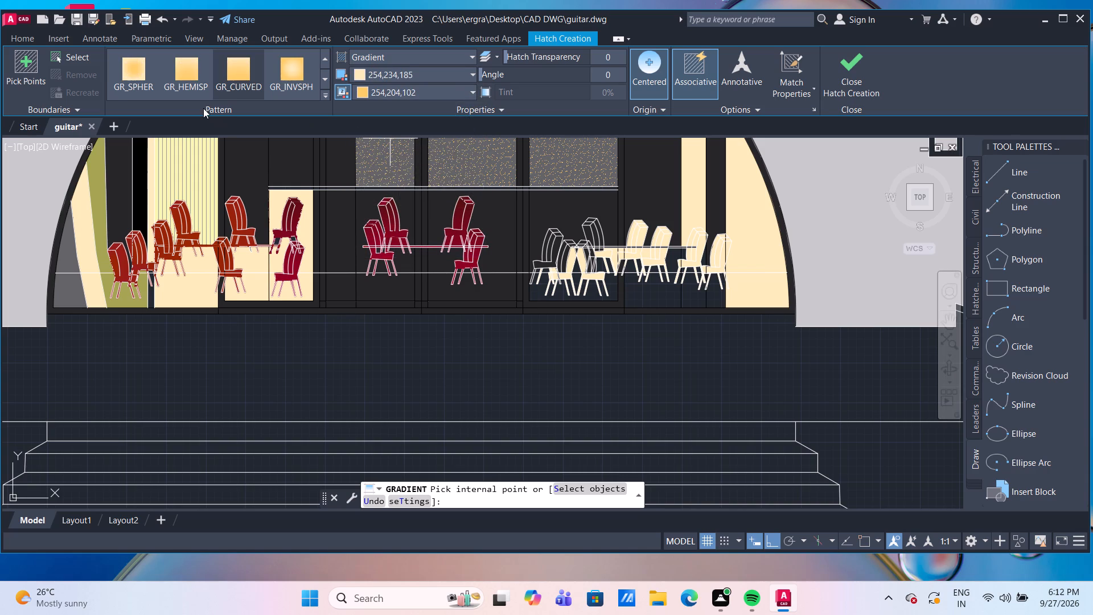
{"action": "left_click", "coordinate": [233, 70]}
{"action": "left_click", "coordinate": [69, 291]}
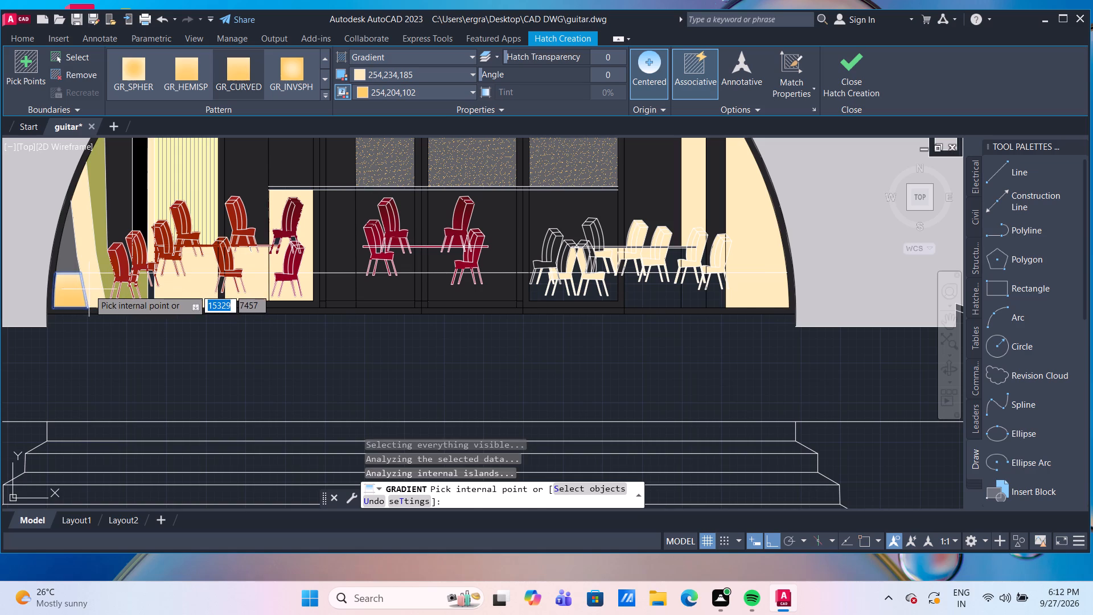
{"action": "left_click", "coordinate": [90, 289]}
{"action": "left_click", "coordinate": [109, 280]}
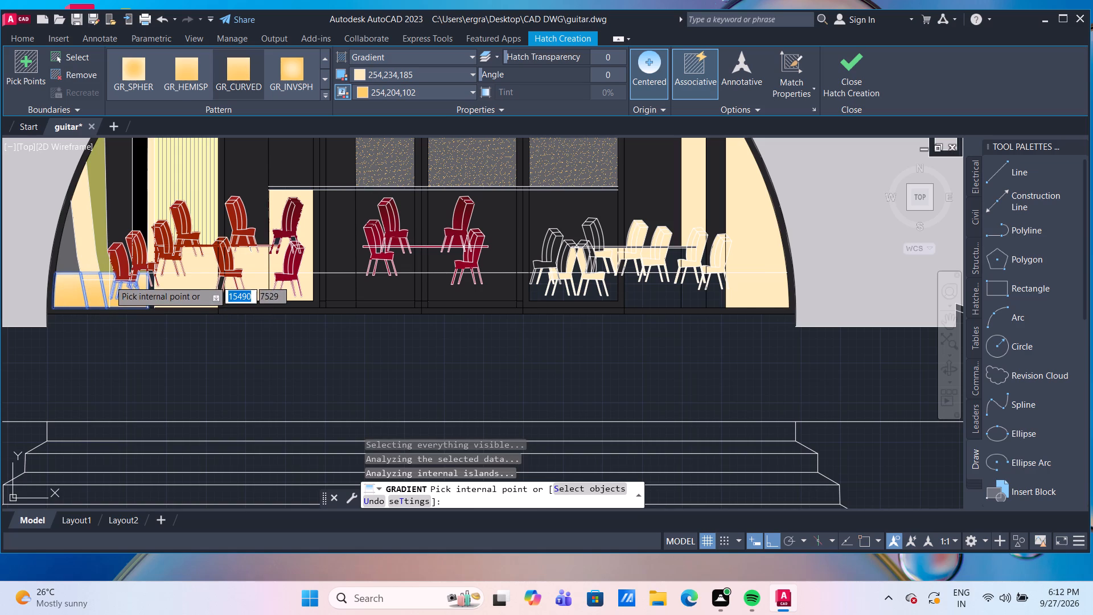
{"action": "left_click", "coordinate": [170, 296]}
Add the narrow gap between the filled floor sections and the frame strip around the adjoining lower cream opening to the same gradient.
{"action": "scroll", "coordinate": [161, 296], "scroll_direction": "up", "scroll_amount": 3}
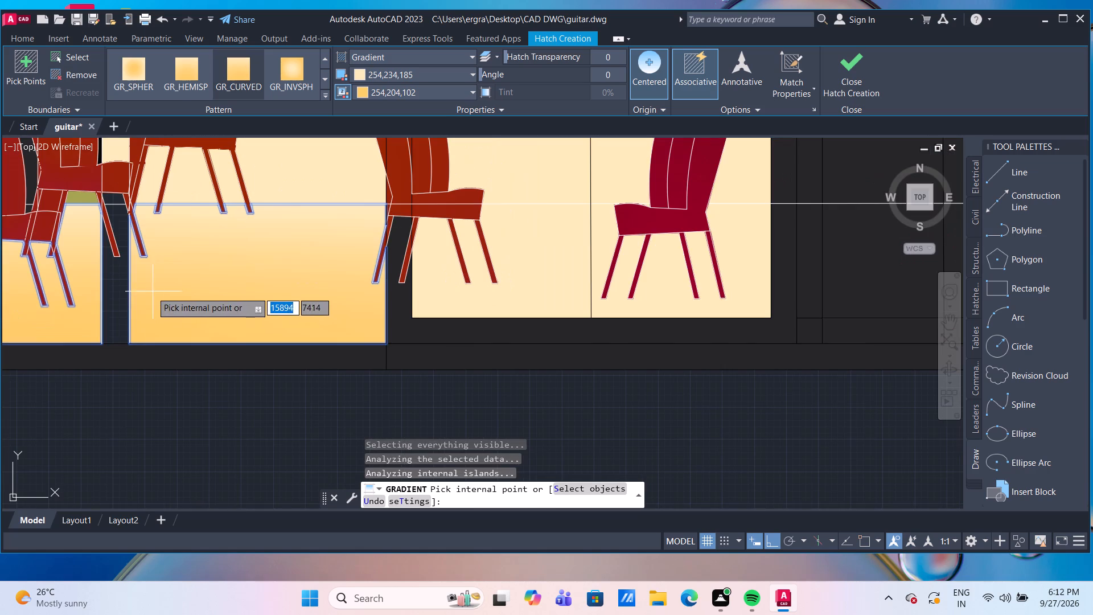
{"action": "left_click", "coordinate": [118, 296]}
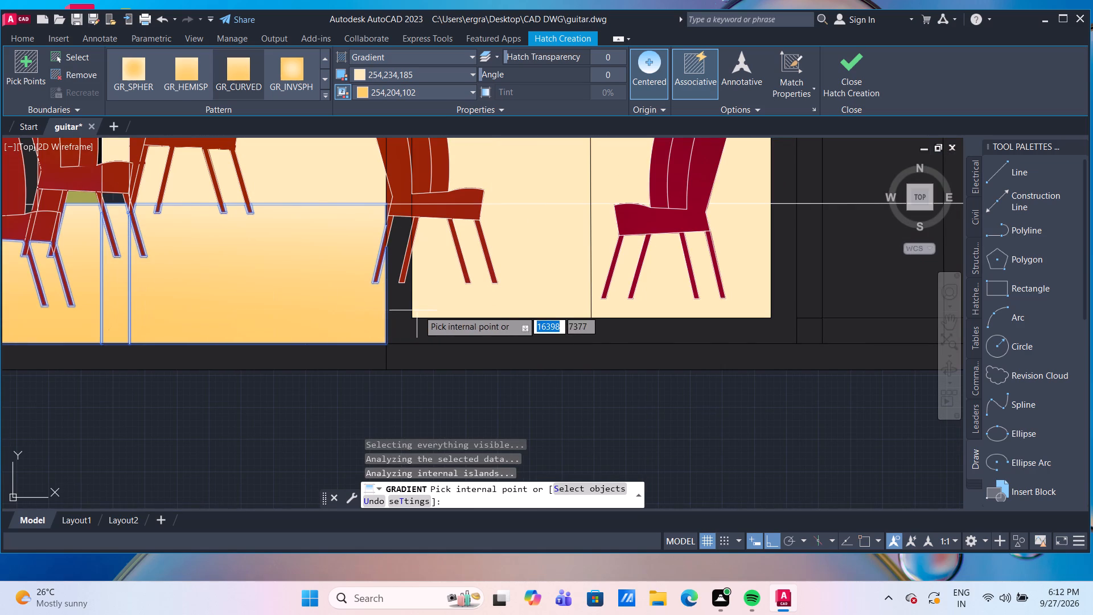
{"action": "left_click", "coordinate": [398, 313]}
{"action": "scroll", "coordinate": [445, 323], "scroll_direction": "down", "scroll_amount": 2}
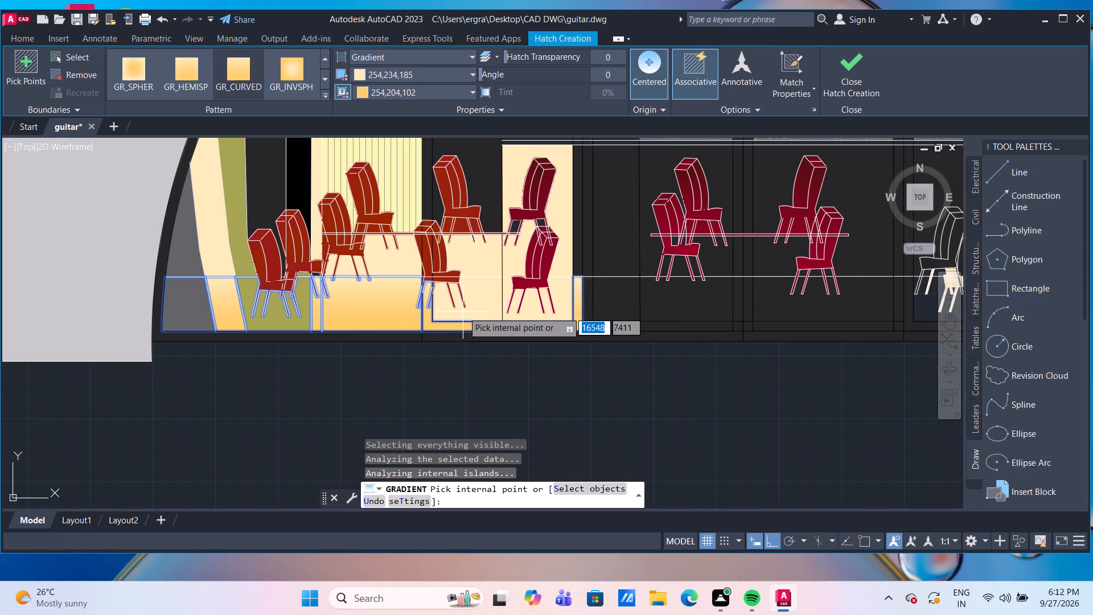
{"action": "left_click", "coordinate": [274, 311]}
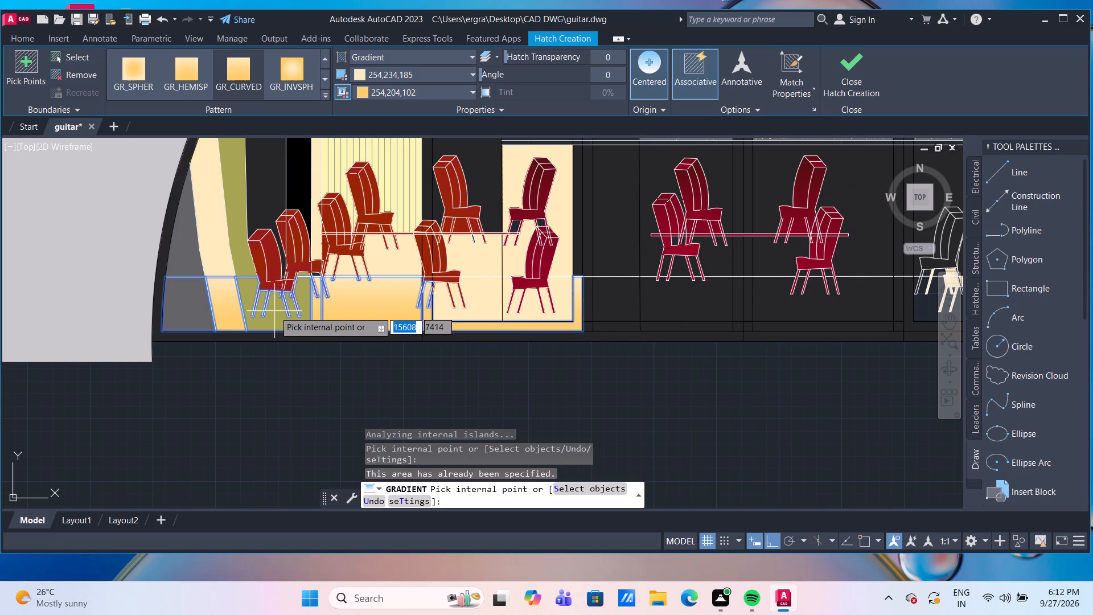
{"action": "left_click", "coordinate": [284, 316]}
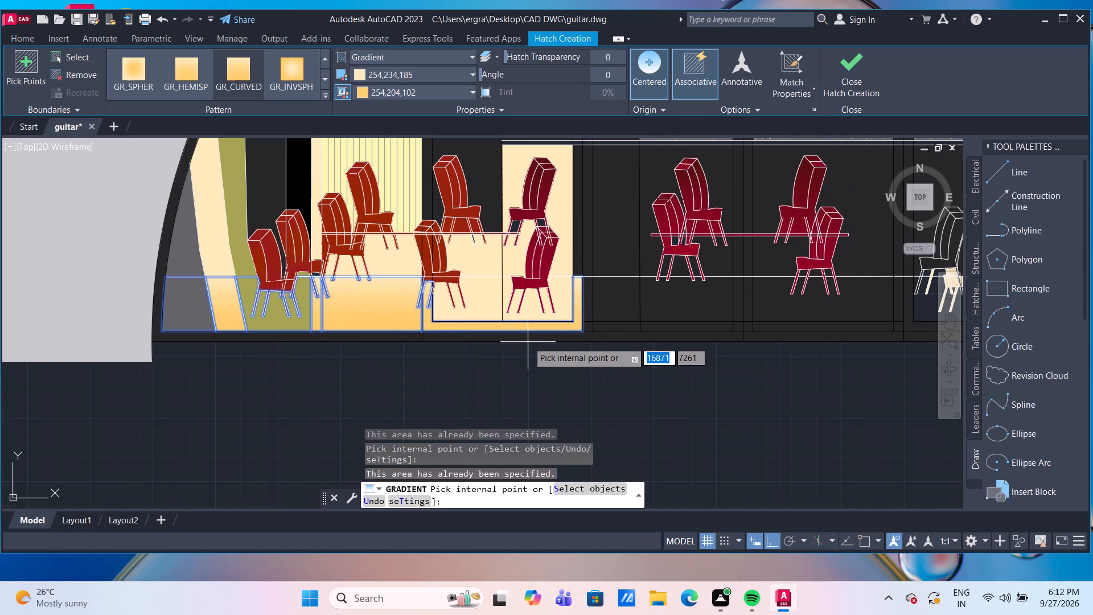
Apply the same gradient below the line in the dark red chair openings and the uncoloured-chair opening.
{"action": "left_click", "coordinate": [623, 305]}
{"action": "scroll", "coordinate": [595, 300], "scroll_direction": "up", "scroll_amount": 2}
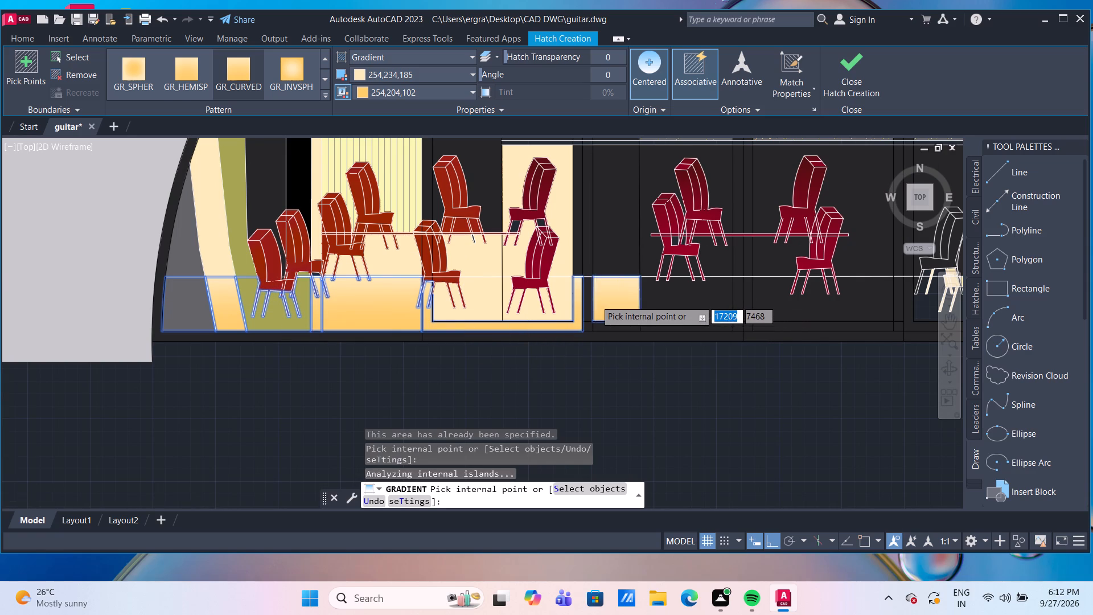
{"action": "left_click", "coordinate": [707, 304]}
{"action": "scroll", "coordinate": [755, 314], "scroll_direction": "down", "scroll_amount": 1}
{"action": "middle_click_drag", "start_coordinate": [755, 314], "coordinate": [554, 312]}
{"action": "left_click", "coordinate": [648, 313]}
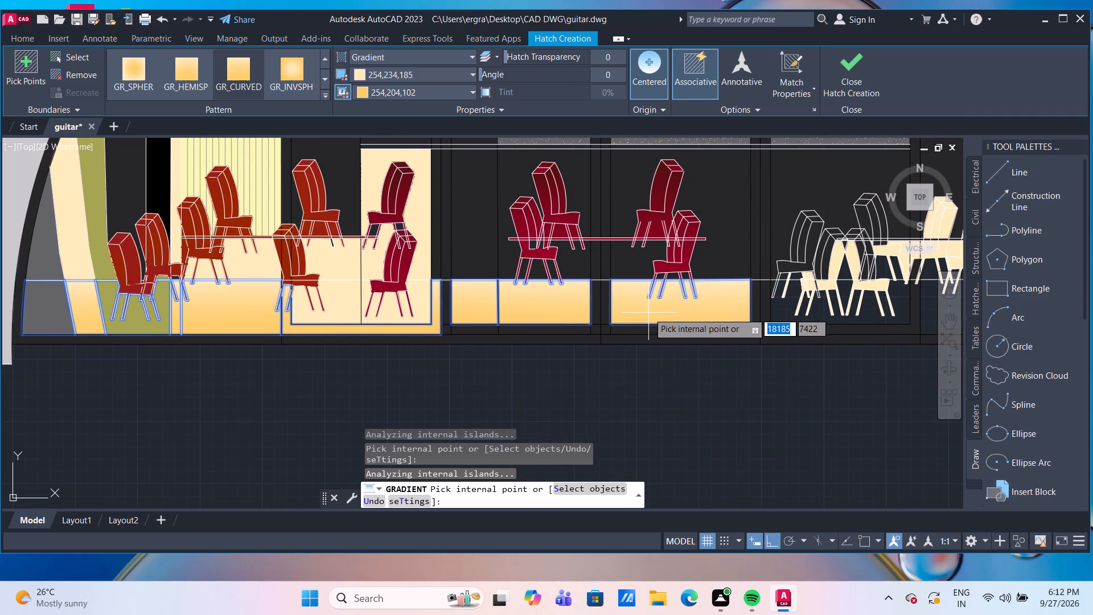
{"action": "left_click", "coordinate": [816, 316]}
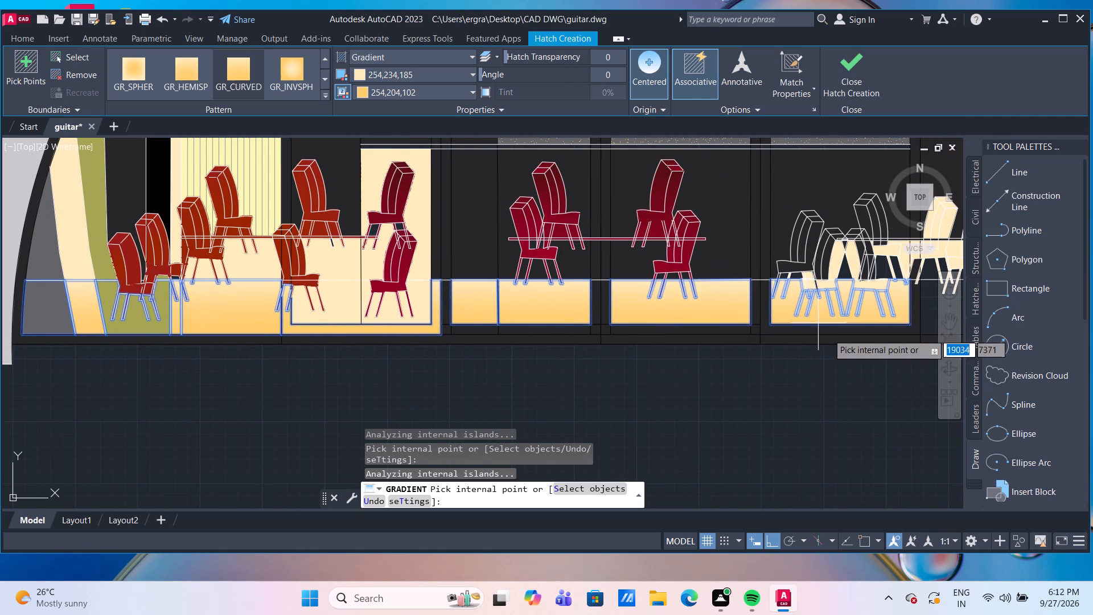
Apply the same gradient below the line in the four remaining floor sections, from the cream-chair opening to the arch's far curved edge.
{"action": "scroll", "coordinate": [839, 342], "scroll_direction": "down", "scroll_amount": 3}
{"action": "middle_click_drag", "start_coordinate": [839, 357], "coordinate": [616, 358]}
{"action": "scroll", "coordinate": [617, 354], "scroll_direction": "up", "scroll_amount": 3}
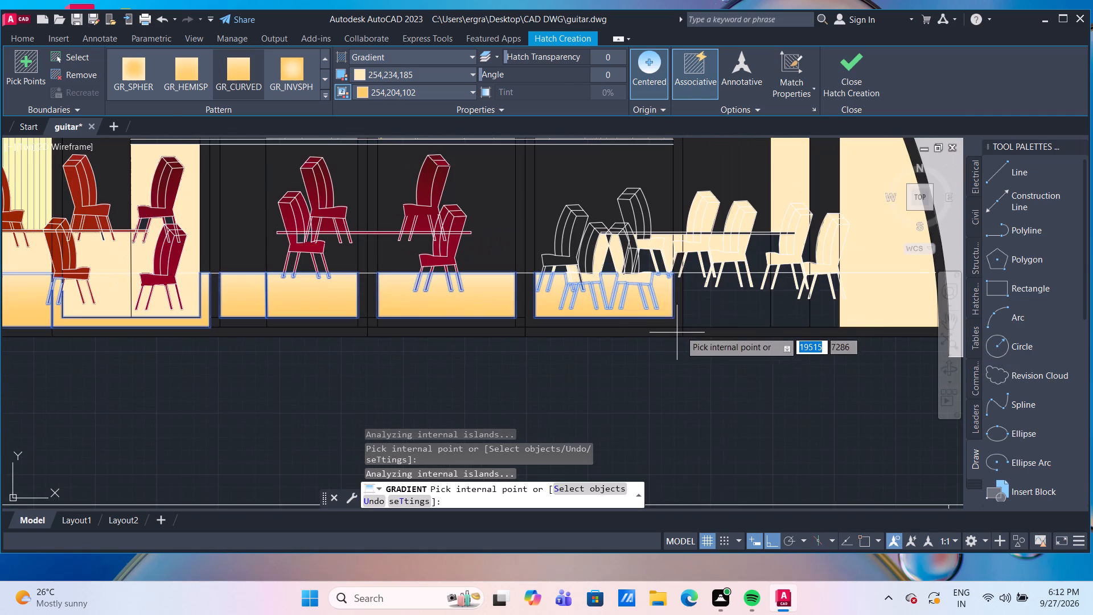
{"action": "left_click", "coordinate": [713, 298]}
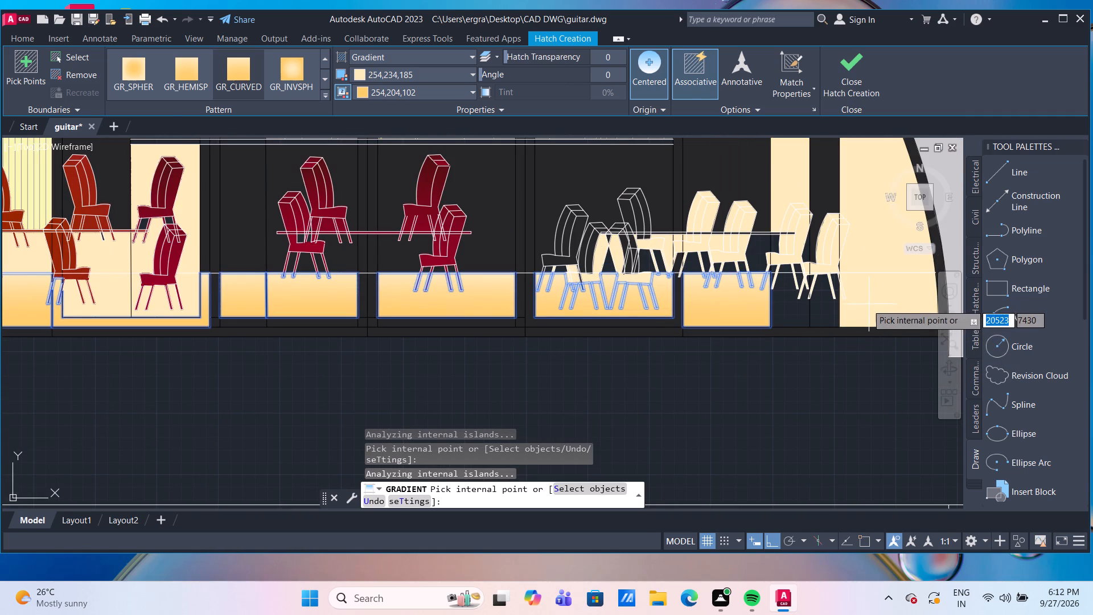
{"action": "left_click", "coordinate": [784, 308]}
{"action": "left_click", "coordinate": [814, 308]}
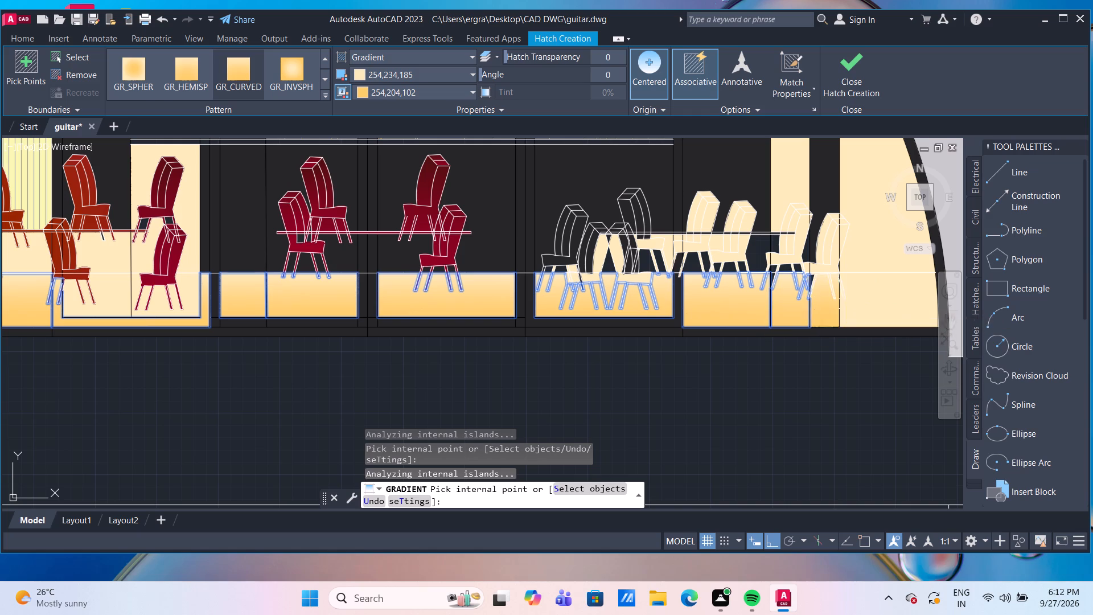
{"action": "left_click", "coordinate": [871, 304]}
{"action": "scroll", "coordinate": [757, 367], "scroll_direction": "down", "scroll_amount": 1}
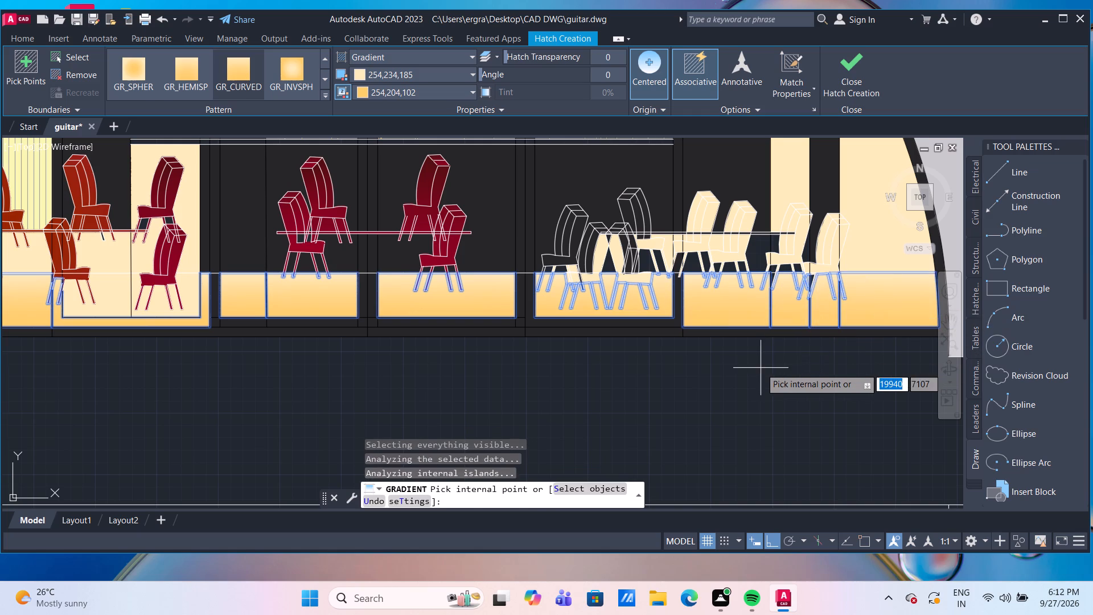
{"action": "scroll", "coordinate": [757, 367], "scroll_direction": "down", "scroll_amount": 1}
{"action": "key", "text": "Return"}
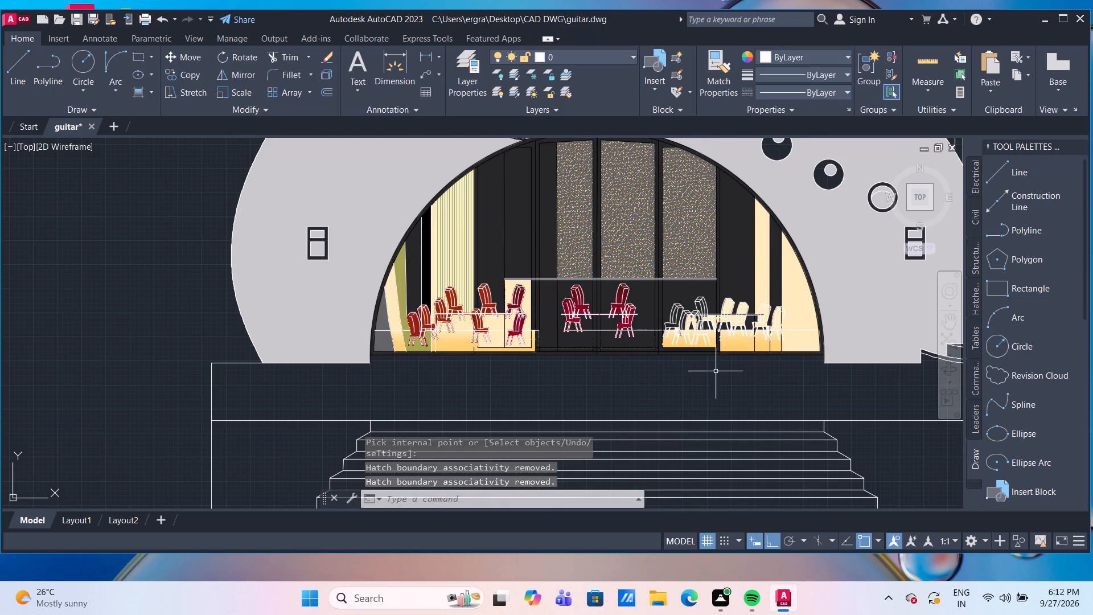
Trim away the dark grey hatch covering the two dark red chair openings so the floor gradient is uncovered.
{"action": "scroll", "coordinate": [668, 362], "scroll_direction": "up", "scroll_amount": 2}
{"action": "scroll", "coordinate": [667, 362], "scroll_direction": "down", "scroll_amount": 1}
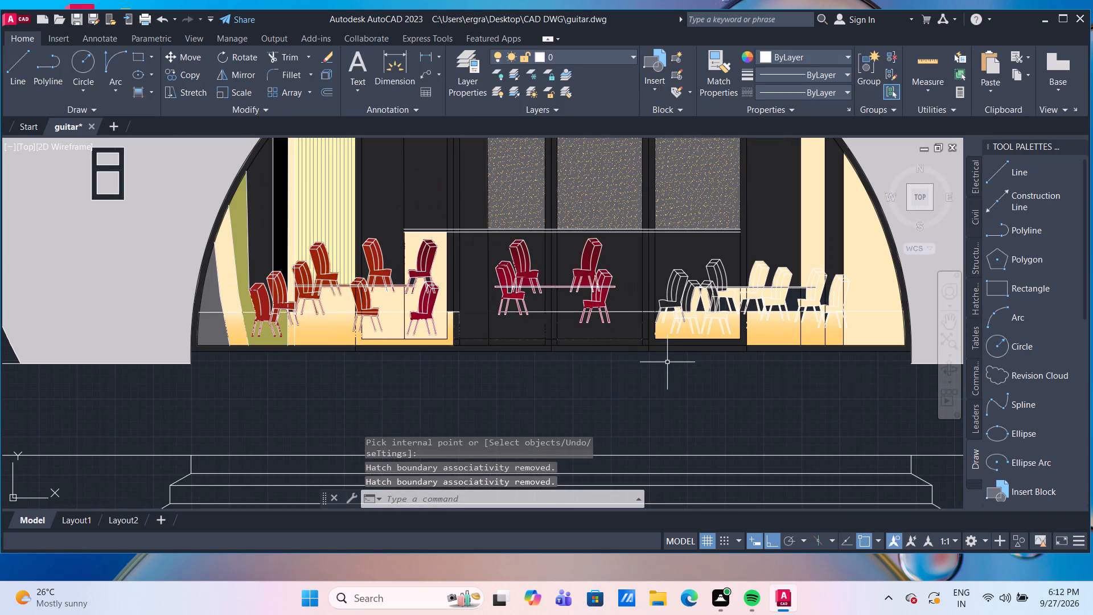
{"action": "scroll", "coordinate": [532, 337], "scroll_direction": "up", "scroll_amount": 2}
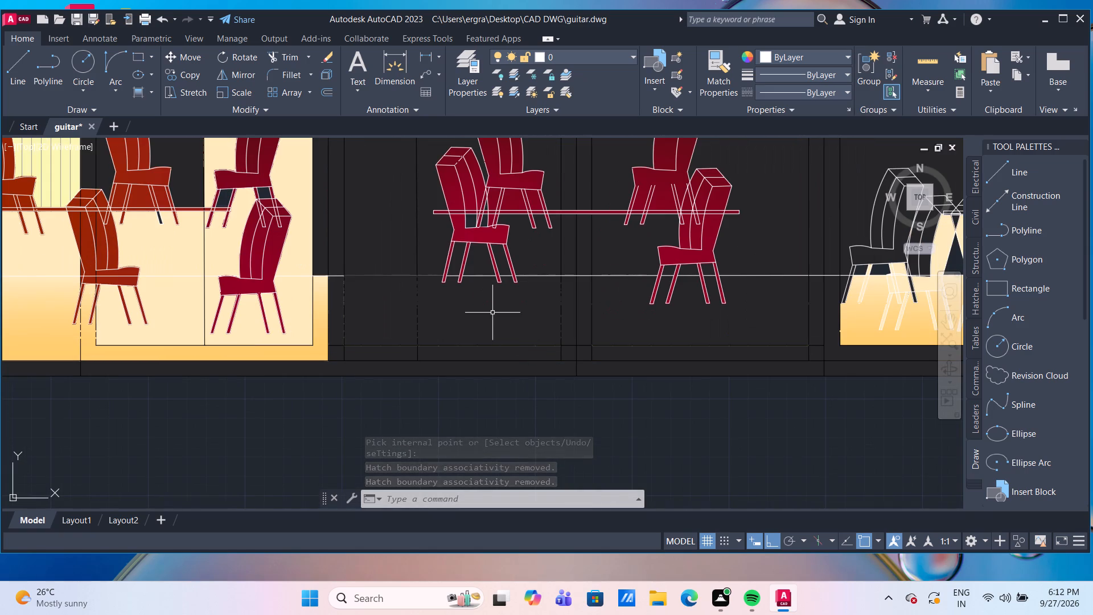
{"action": "type", "text": "tr"}
{"action": "key", "text": "Return"}
{"action": "left_click", "coordinate": [387, 315]}
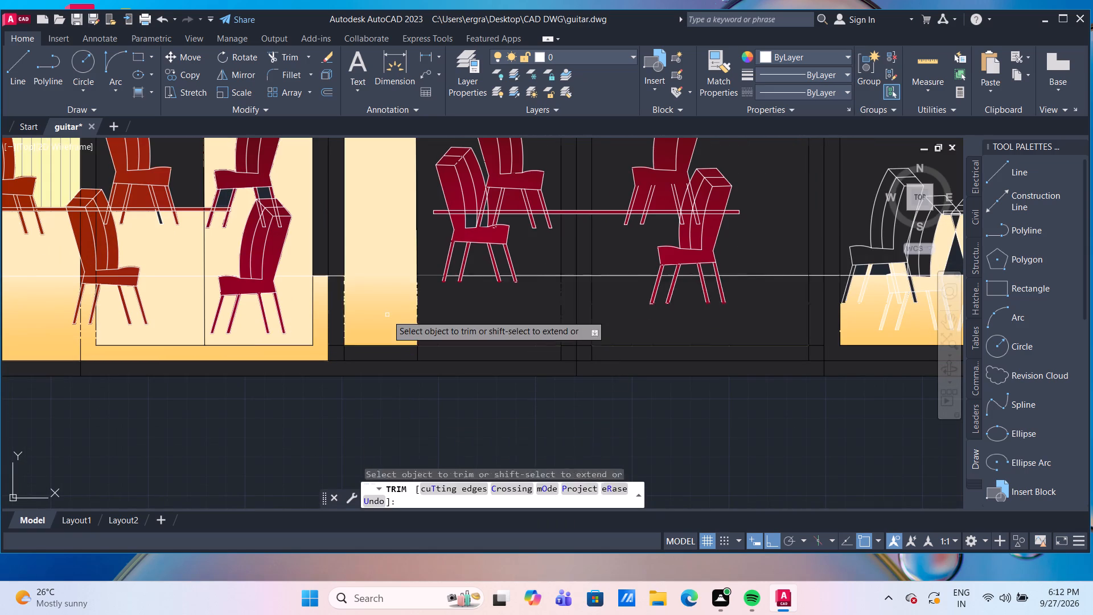
{"action": "left_click", "coordinate": [491, 325]}
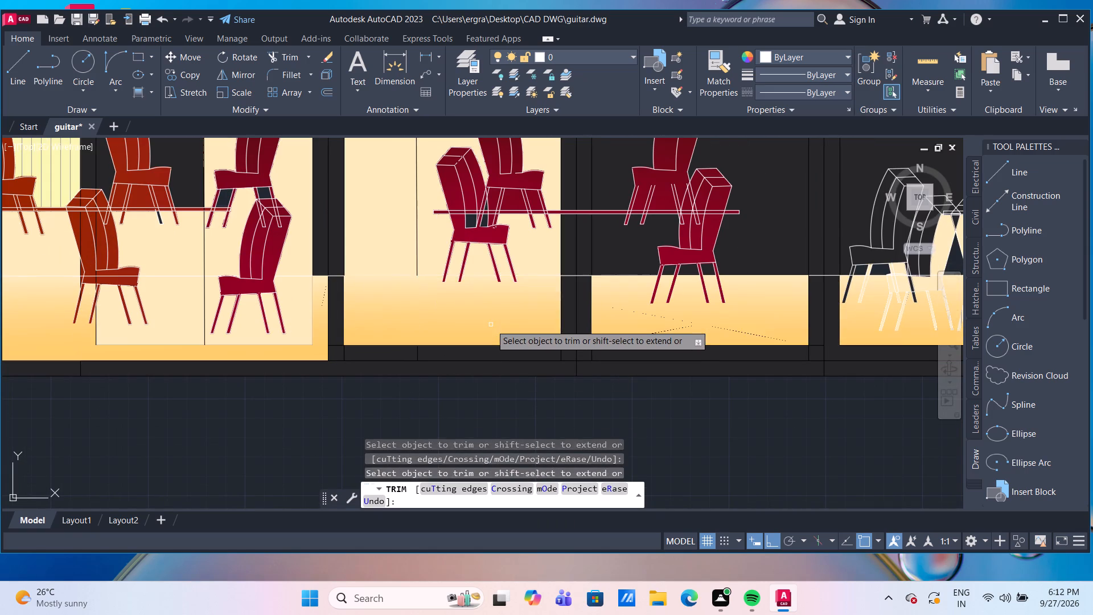
{"action": "left_click", "coordinate": [696, 321]}
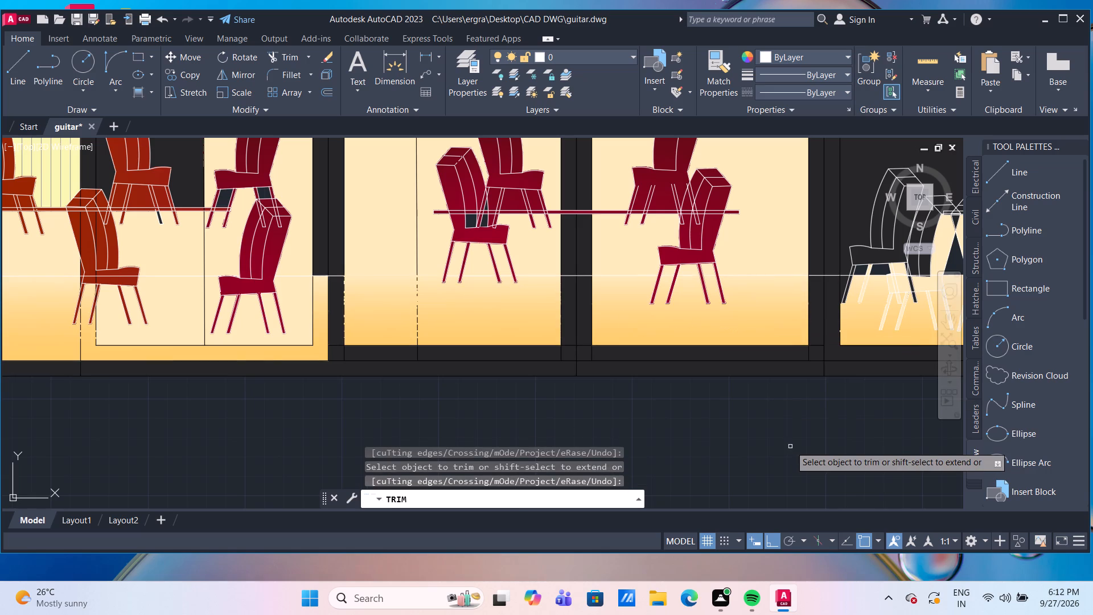
{"action": "scroll", "coordinate": [790, 446], "scroll_direction": "down", "scroll_amount": 2}
{"action": "key", "text": "Escape"}
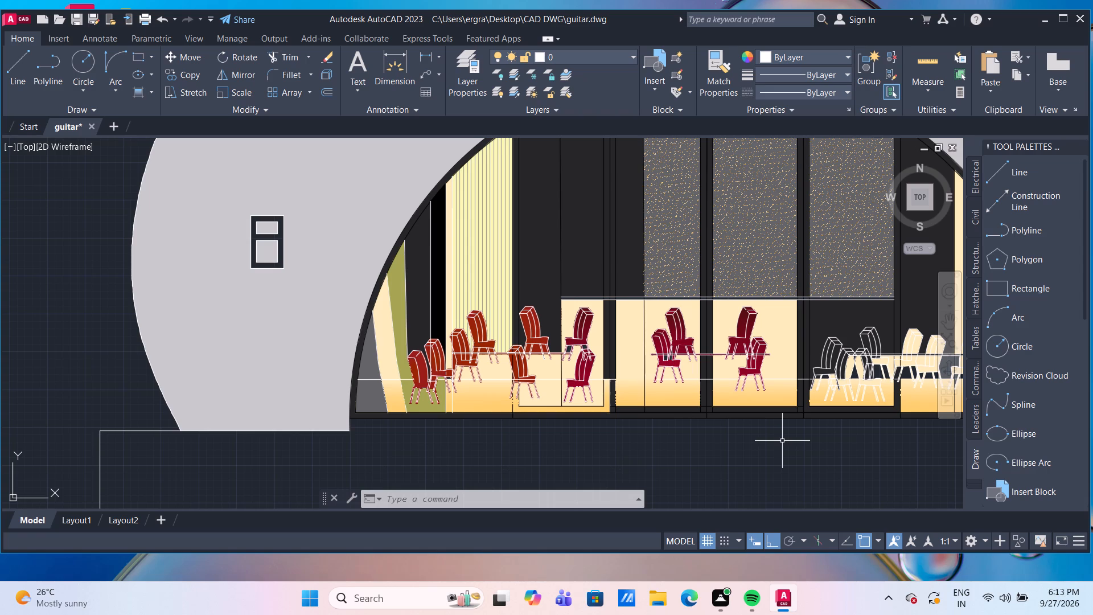
Trim away the cream fill above the floor line in the two dark red chair openings.
{"action": "key", "text": "Escape"}
{"action": "type", "text": "tr"}
{"action": "key", "text": "Return"}
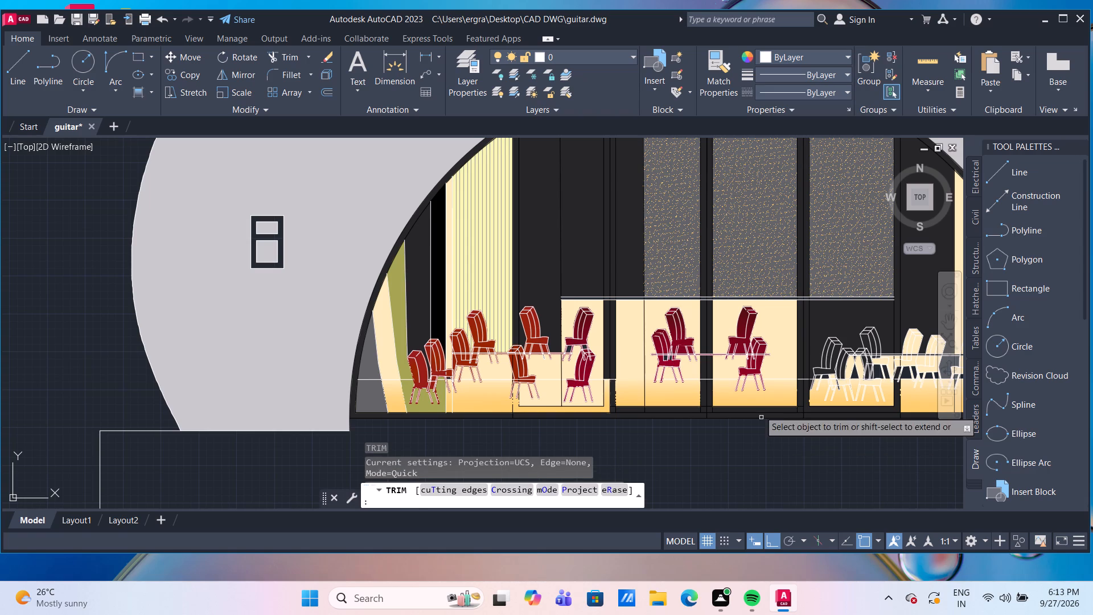
{"action": "left_click", "coordinate": [788, 328]}
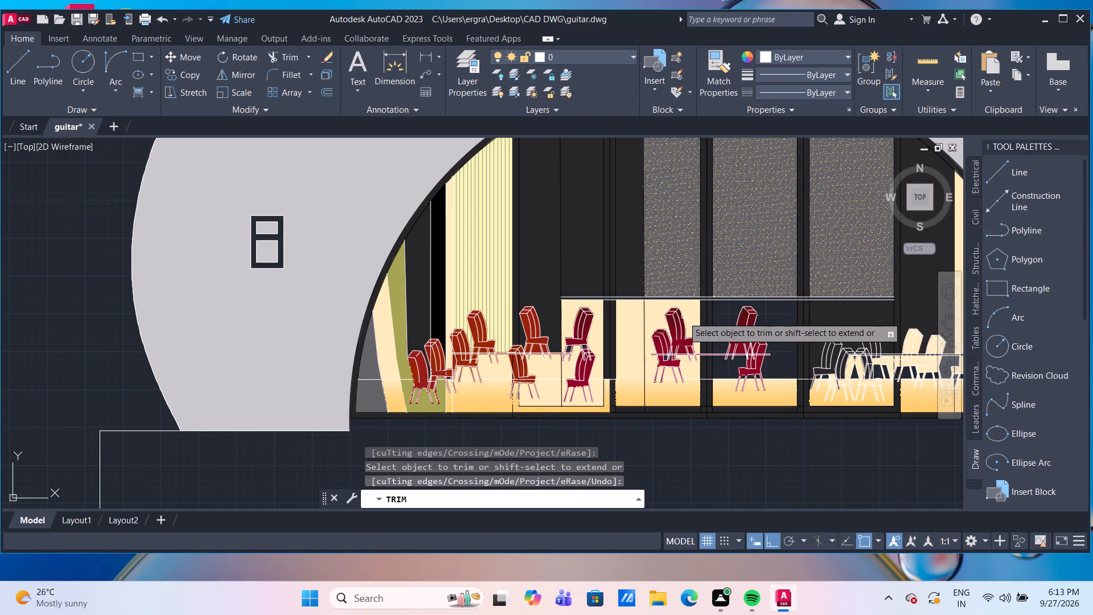
{"action": "left_click", "coordinate": [619, 321]}
{"action": "left_click", "coordinate": [655, 315]}
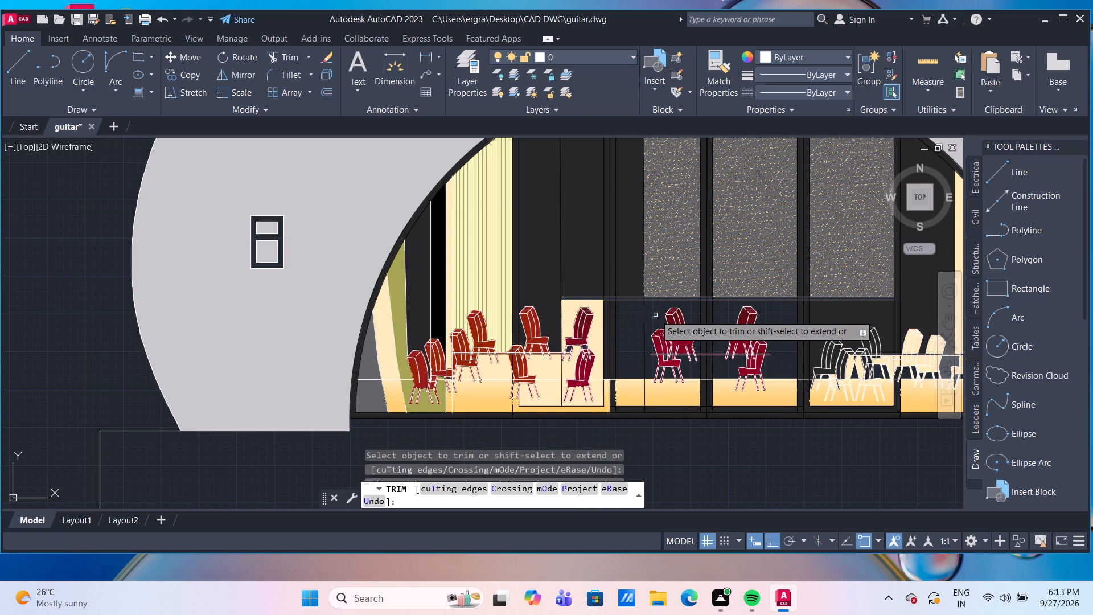
{"action": "key", "text": "Escape"}
Fill the areas above the floor line in the dark red chair openings with a solid 38,38,39 hatch, including the areas below the tabletop.
{"action": "scroll", "coordinate": [630, 337], "scroll_direction": "up", "scroll_amount": 1}
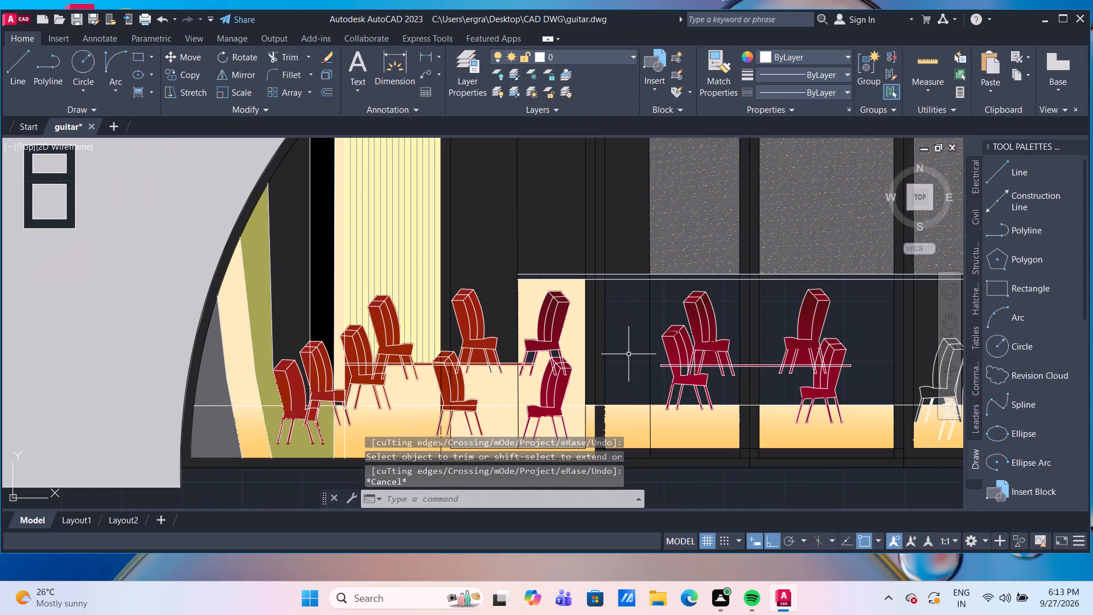
{"action": "middle_click_drag", "start_coordinate": [628, 355], "coordinate": [607, 298]}
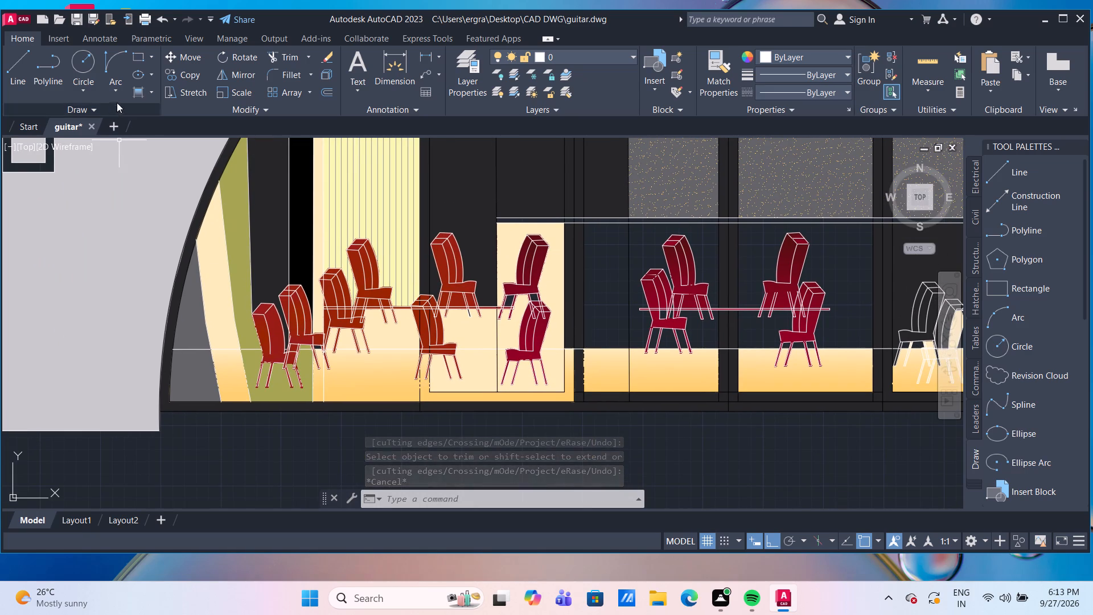
{"action": "scroll", "coordinate": [585, 339], "scroll_direction": "up", "scroll_amount": 2}
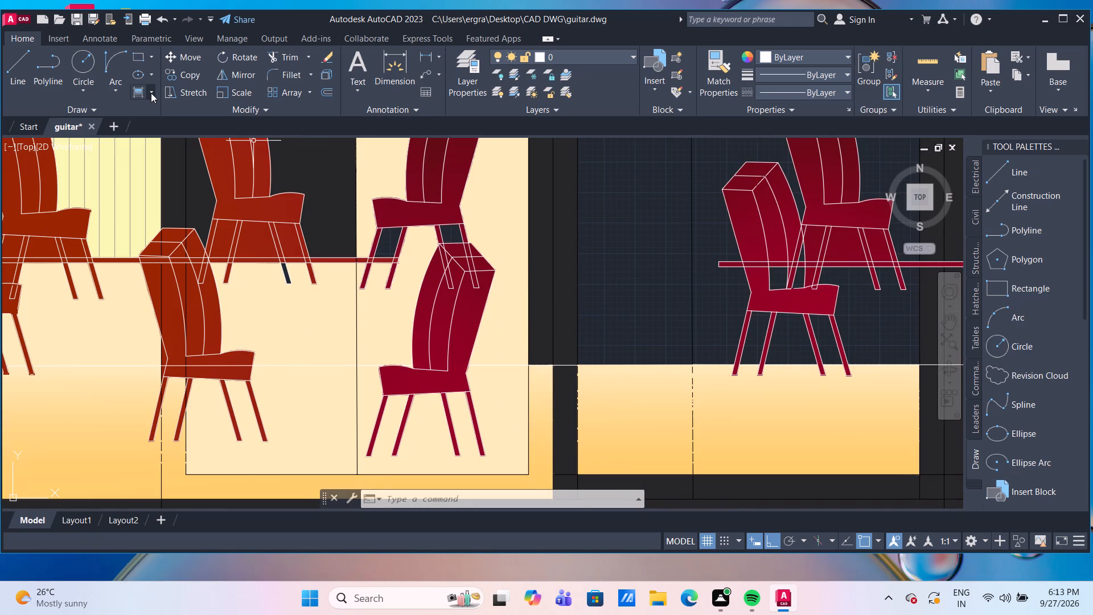
{"action": "left_click", "coordinate": [151, 92]}
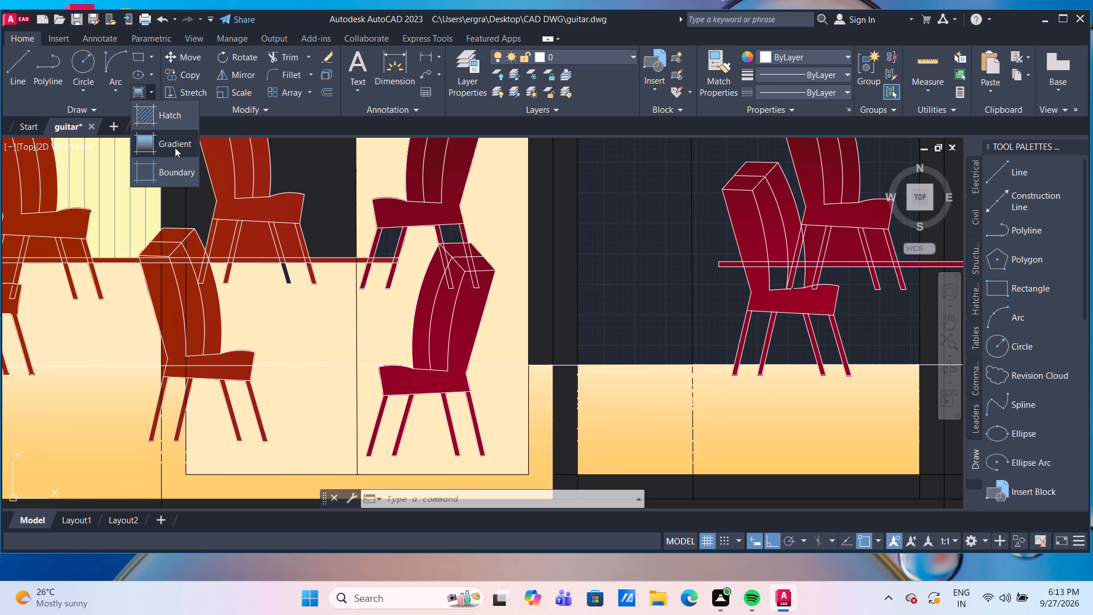
{"action": "left_click", "coordinate": [179, 126]}
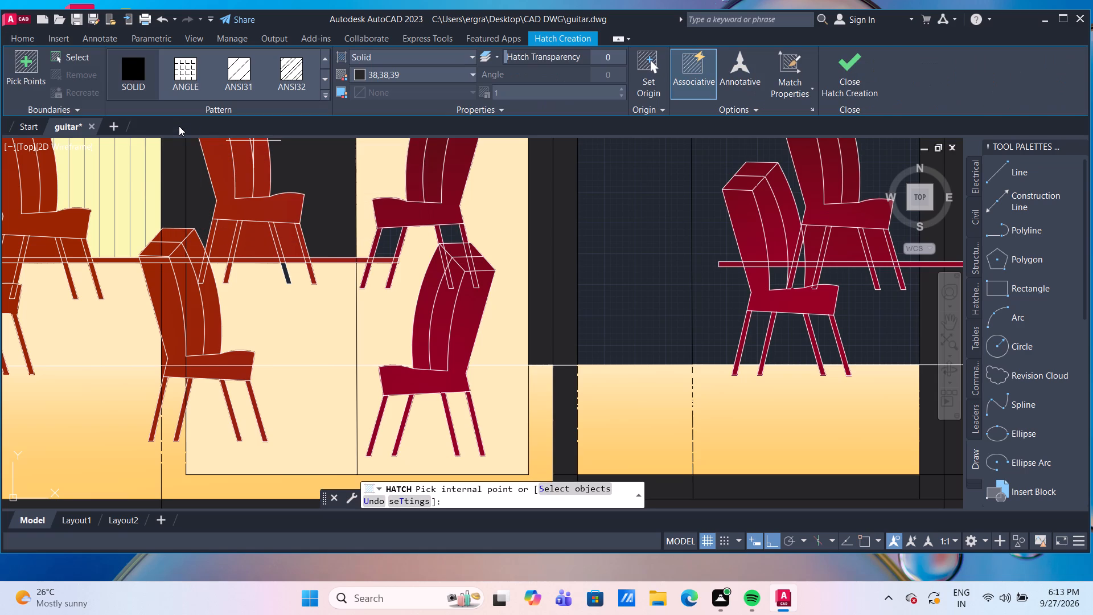
{"action": "left_click", "coordinate": [403, 75]}
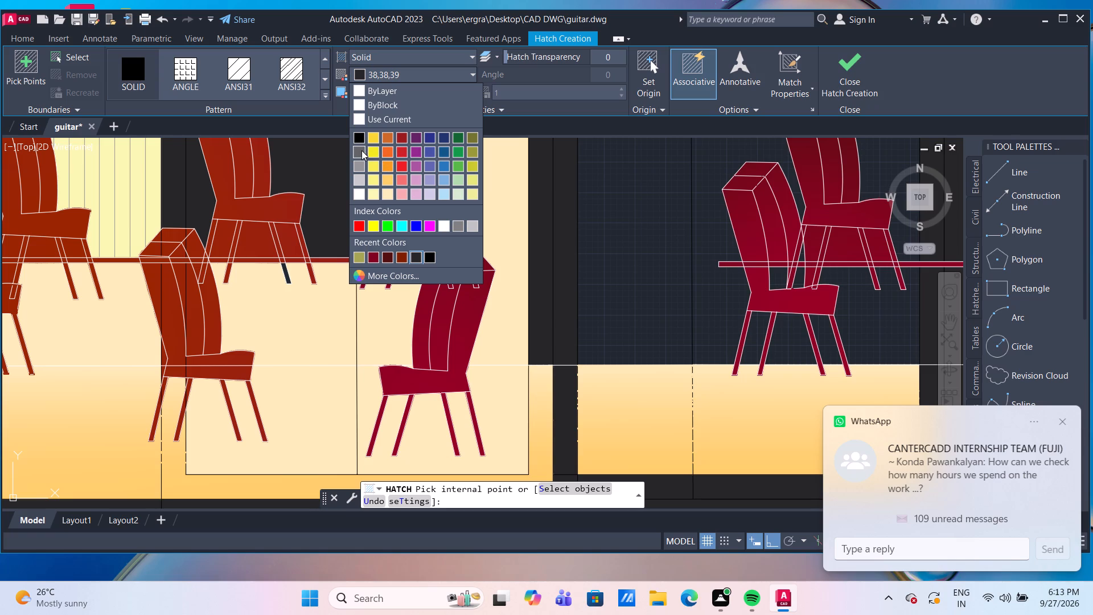
{"action": "left_click", "coordinate": [416, 255]}
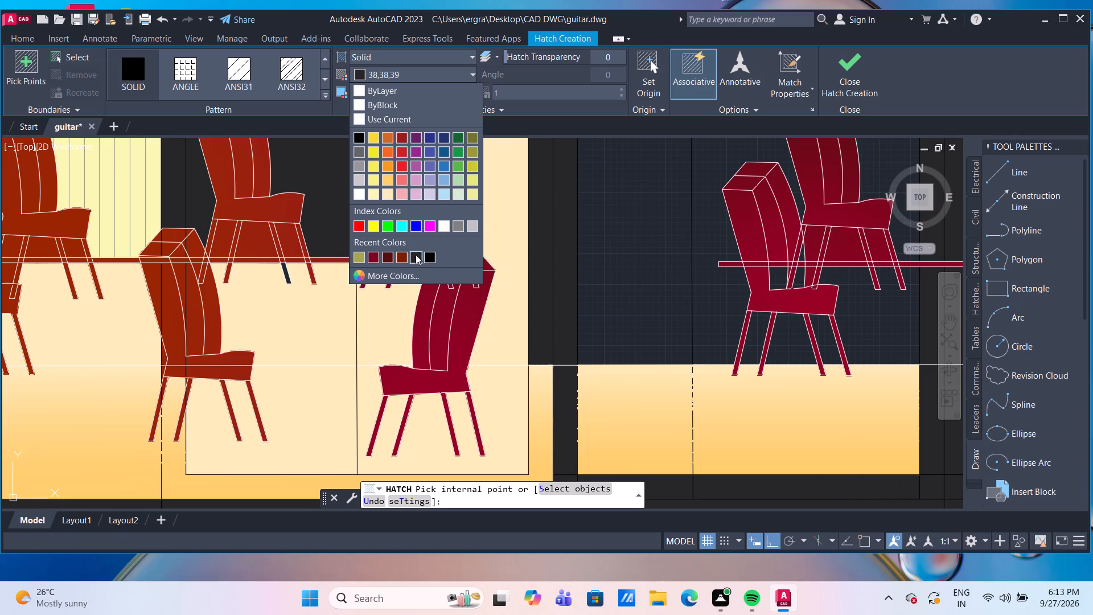
{"action": "left_click", "coordinate": [624, 243]}
{"action": "scroll", "coordinate": [624, 243], "scroll_direction": "down", "scroll_amount": 1}
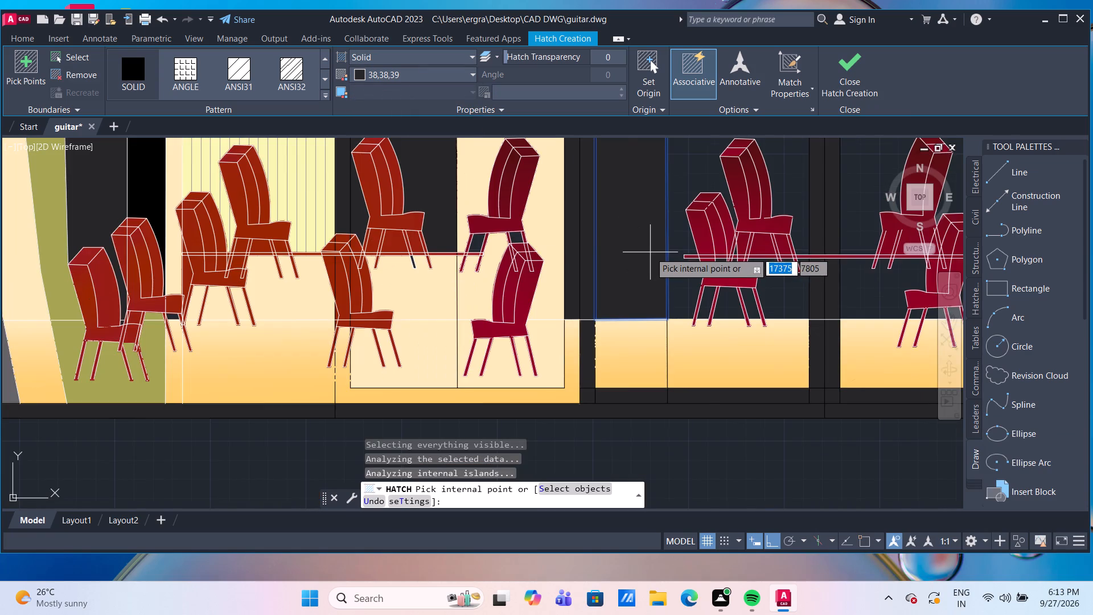
{"action": "scroll", "coordinate": [650, 252], "scroll_direction": "down", "scroll_amount": 1}
{"action": "middle_click_drag", "start_coordinate": [647, 252], "coordinate": [467, 238]}
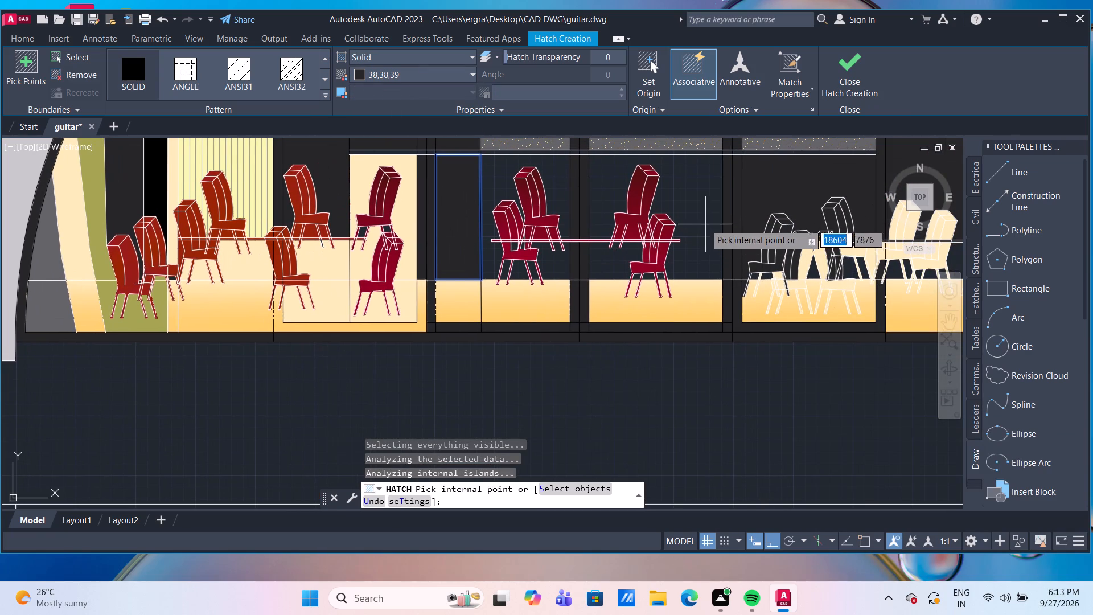
{"action": "left_click", "coordinate": [696, 206]}
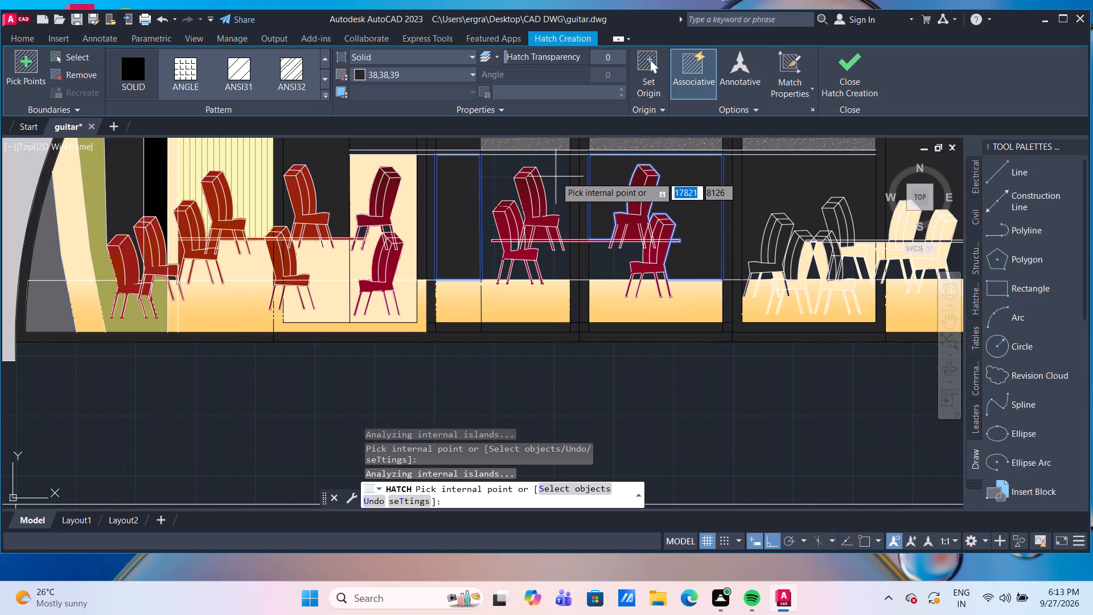
{"action": "left_click", "coordinate": [556, 177]}
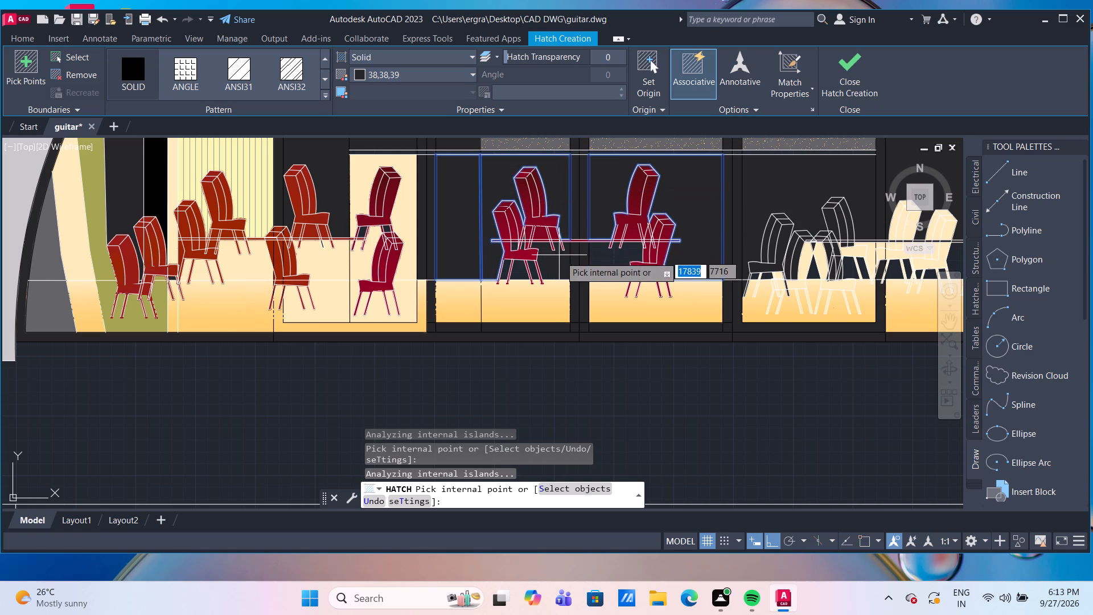
{"action": "left_click", "coordinate": [561, 259]}
{"action": "left_click", "coordinate": [614, 259]}
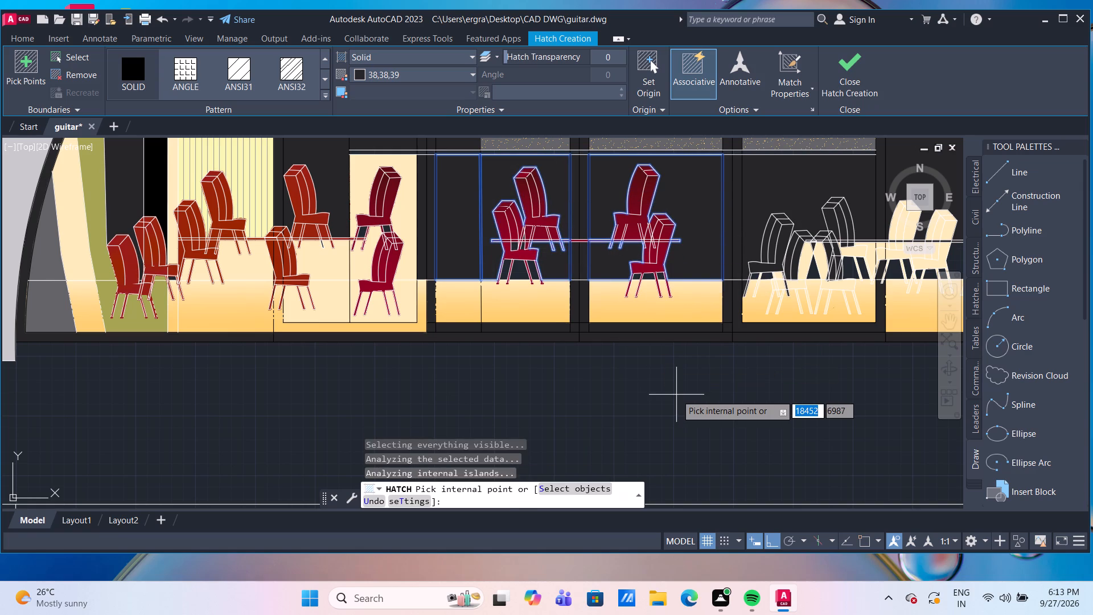
{"action": "key", "text": "Return"}
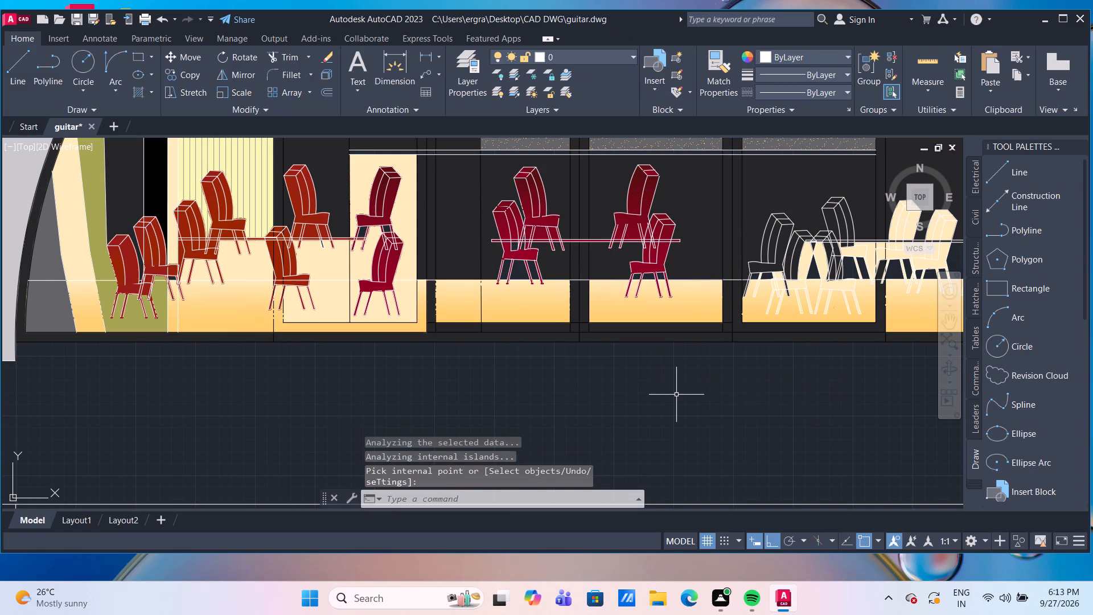
Examine the uncoloured and cream chairs around the third table and the fills behind their seats and legs.
{"action": "scroll", "coordinate": [757, 235], "scroll_direction": "up", "scroll_amount": 1}
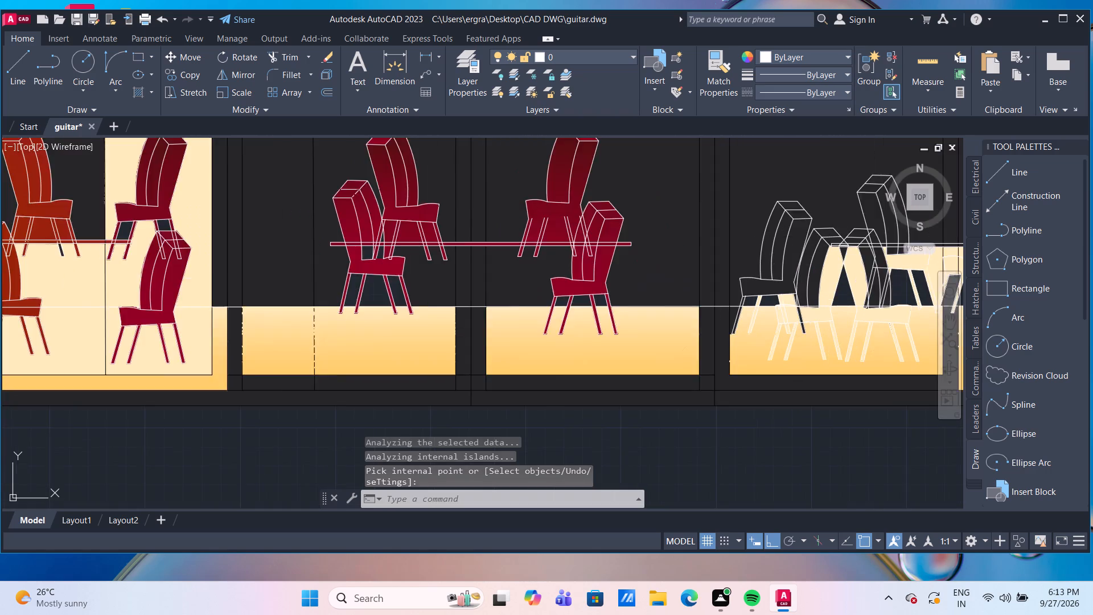
{"action": "scroll", "coordinate": [757, 235], "scroll_direction": "up", "scroll_amount": 1}
{"action": "middle_click_drag", "start_coordinate": [811, 277], "coordinate": [603, 316]}
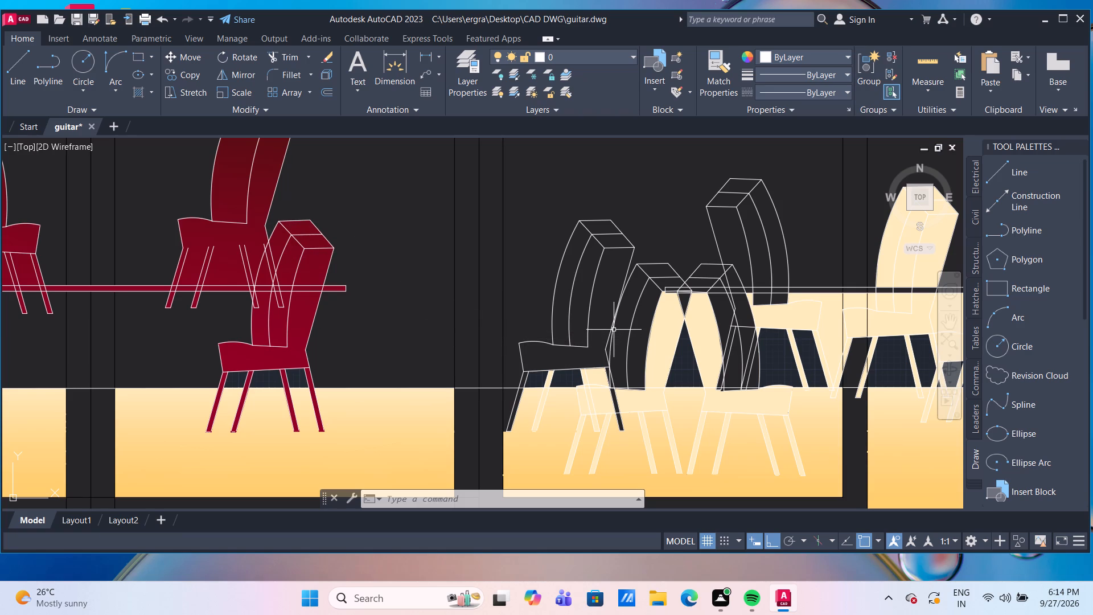
{"action": "key", "text": "Escape"}
{"action": "scroll", "coordinate": [648, 347], "scroll_direction": "down", "scroll_amount": 1}
{"action": "scroll", "coordinate": [707, 359], "scroll_direction": "up", "scroll_amount": 1}
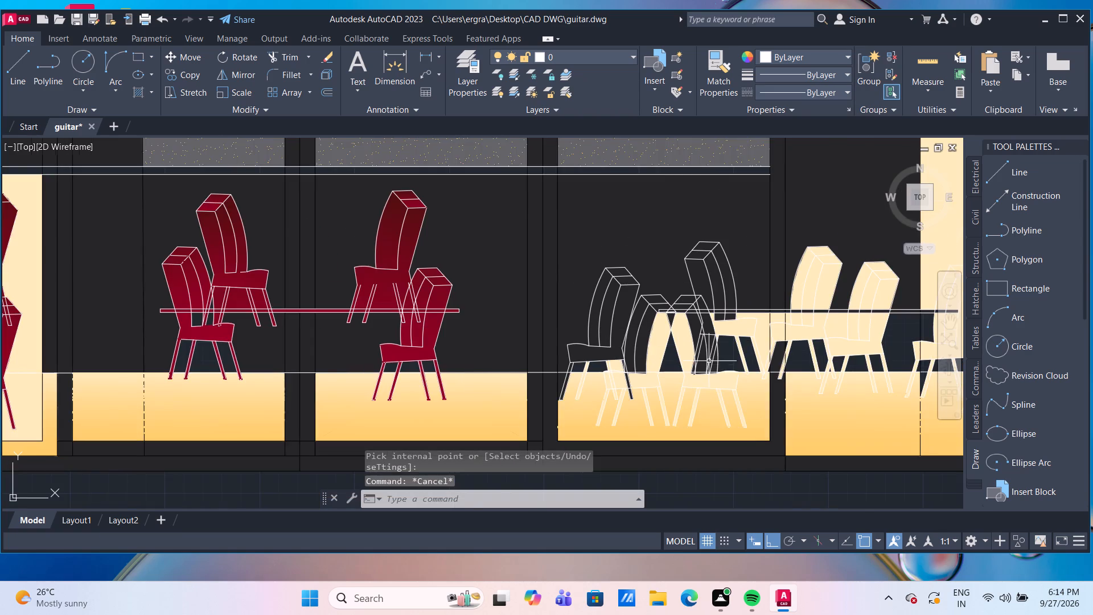
{"action": "scroll", "coordinate": [707, 358], "scroll_direction": "up", "scroll_amount": 1}
{"action": "middle_click_drag", "start_coordinate": [686, 333], "coordinate": [605, 288]}
{"action": "scroll", "coordinate": [605, 288], "scroll_direction": "down", "scroll_amount": 1}
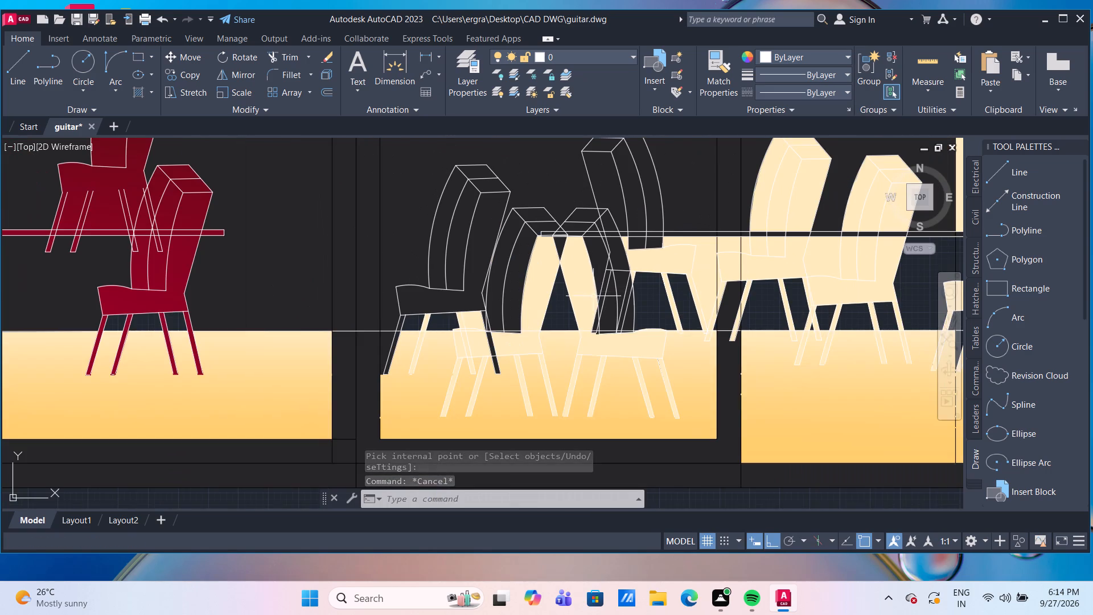
{"action": "scroll", "coordinate": [618, 311], "scroll_direction": "down", "scroll_amount": 1}
{"action": "scroll", "coordinate": [627, 318], "scroll_direction": "up", "scroll_amount": 2}
{"action": "scroll", "coordinate": [623, 317], "scroll_direction": "down", "scroll_amount": 3}
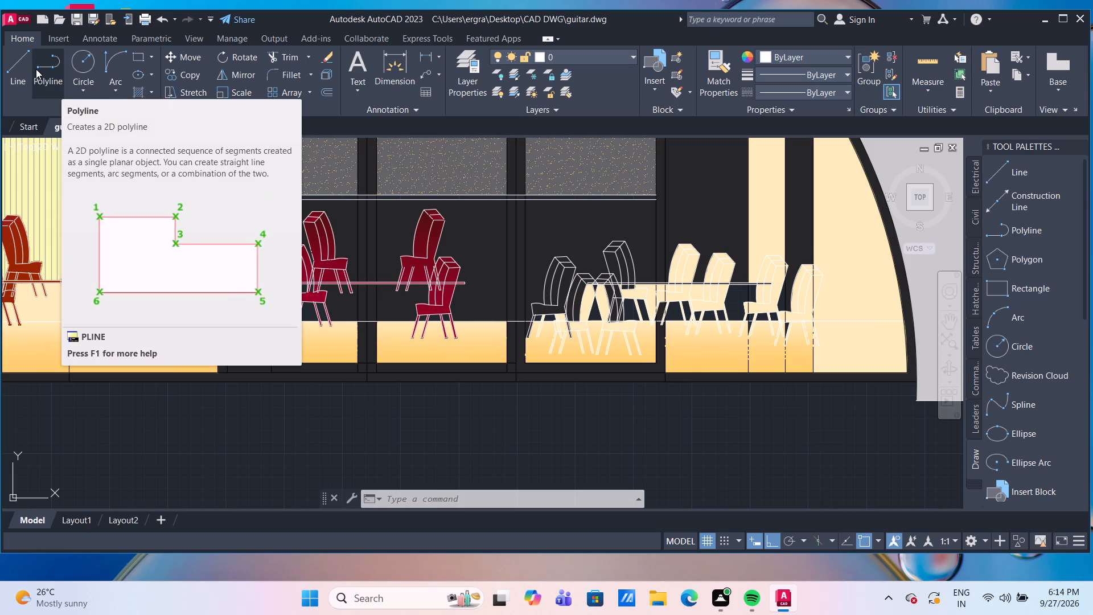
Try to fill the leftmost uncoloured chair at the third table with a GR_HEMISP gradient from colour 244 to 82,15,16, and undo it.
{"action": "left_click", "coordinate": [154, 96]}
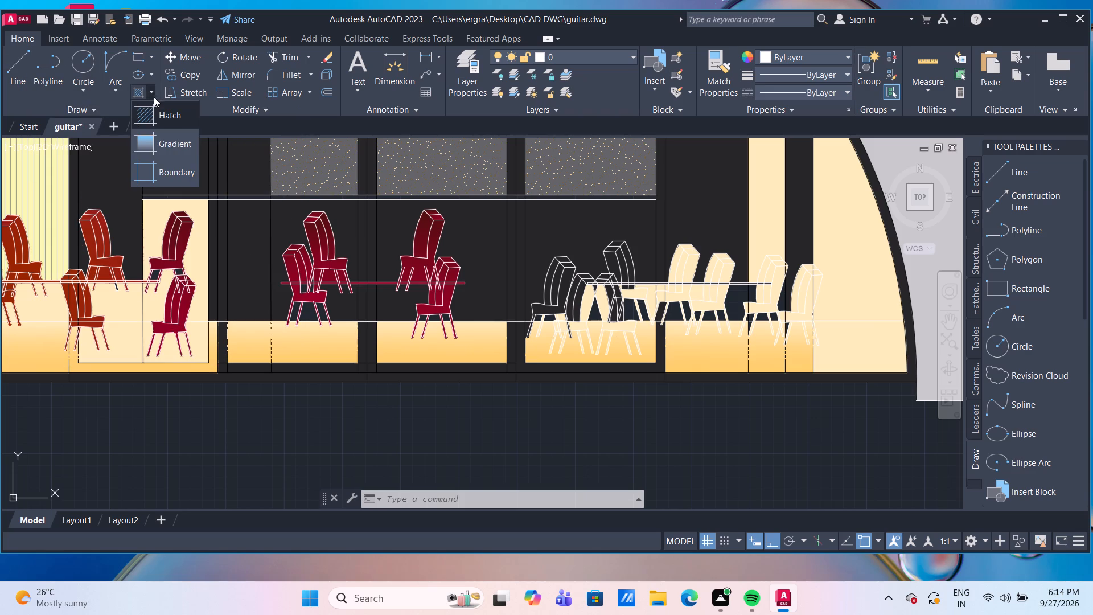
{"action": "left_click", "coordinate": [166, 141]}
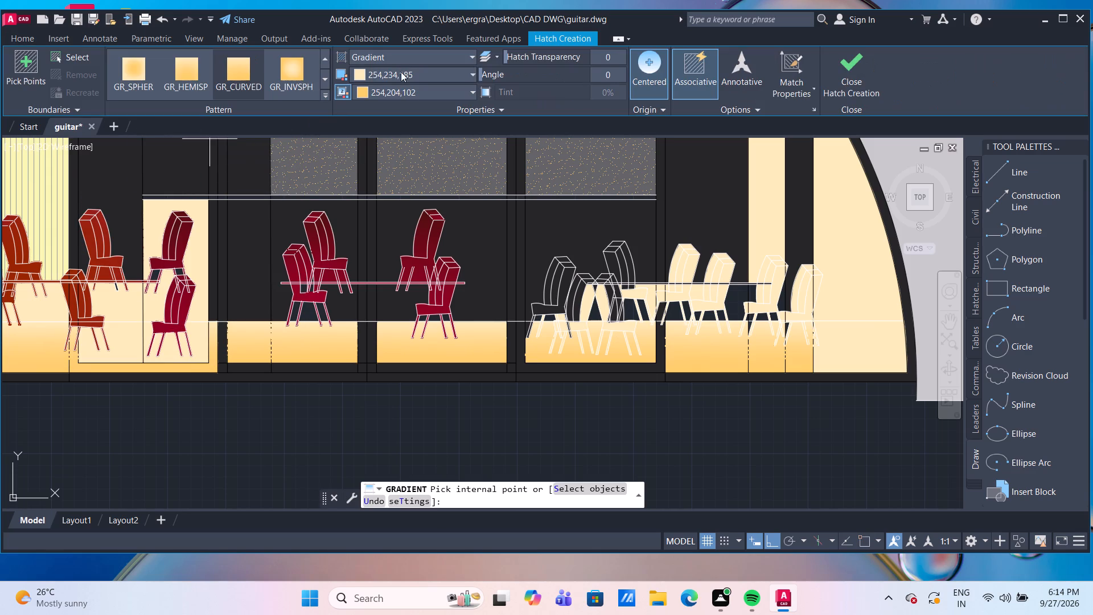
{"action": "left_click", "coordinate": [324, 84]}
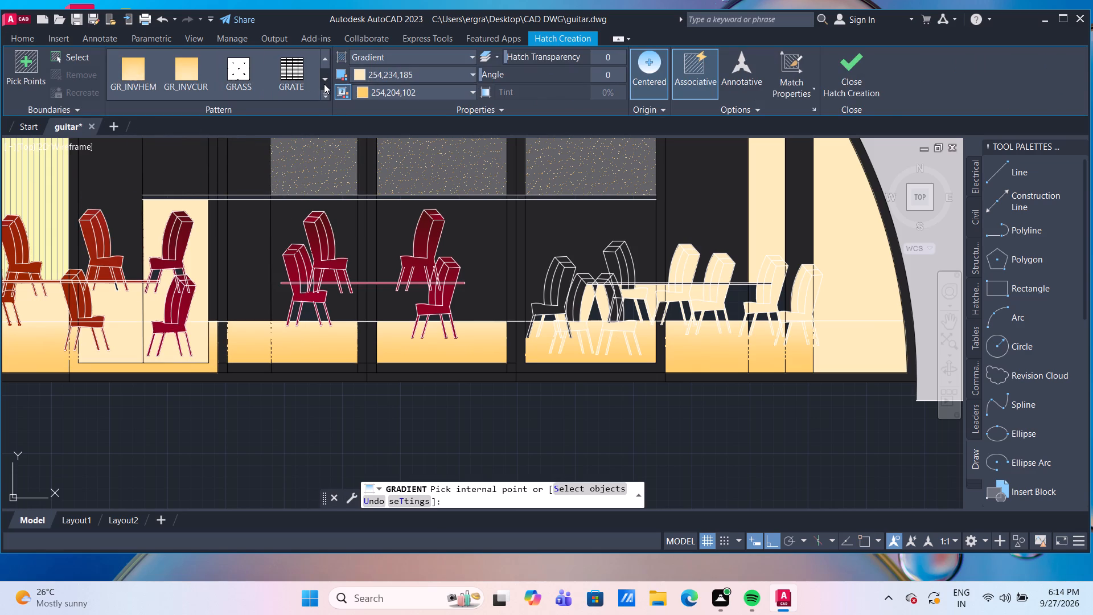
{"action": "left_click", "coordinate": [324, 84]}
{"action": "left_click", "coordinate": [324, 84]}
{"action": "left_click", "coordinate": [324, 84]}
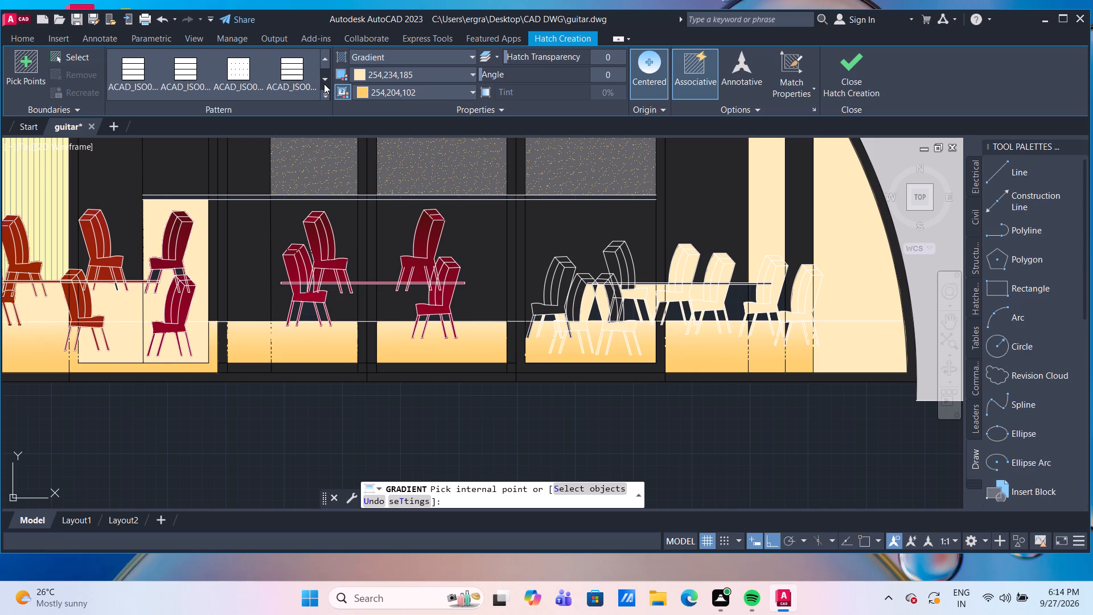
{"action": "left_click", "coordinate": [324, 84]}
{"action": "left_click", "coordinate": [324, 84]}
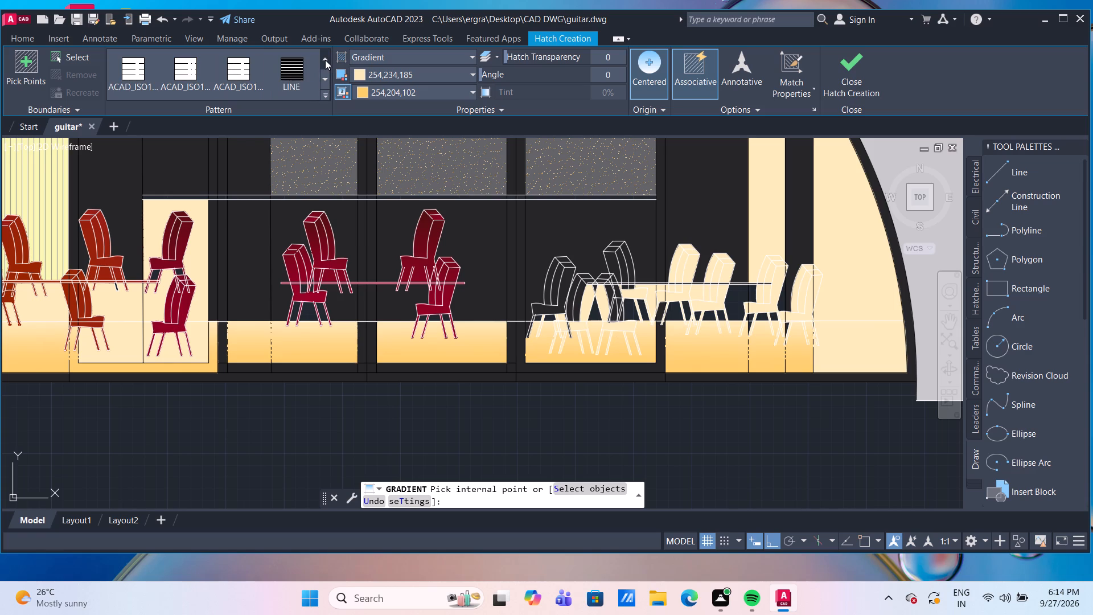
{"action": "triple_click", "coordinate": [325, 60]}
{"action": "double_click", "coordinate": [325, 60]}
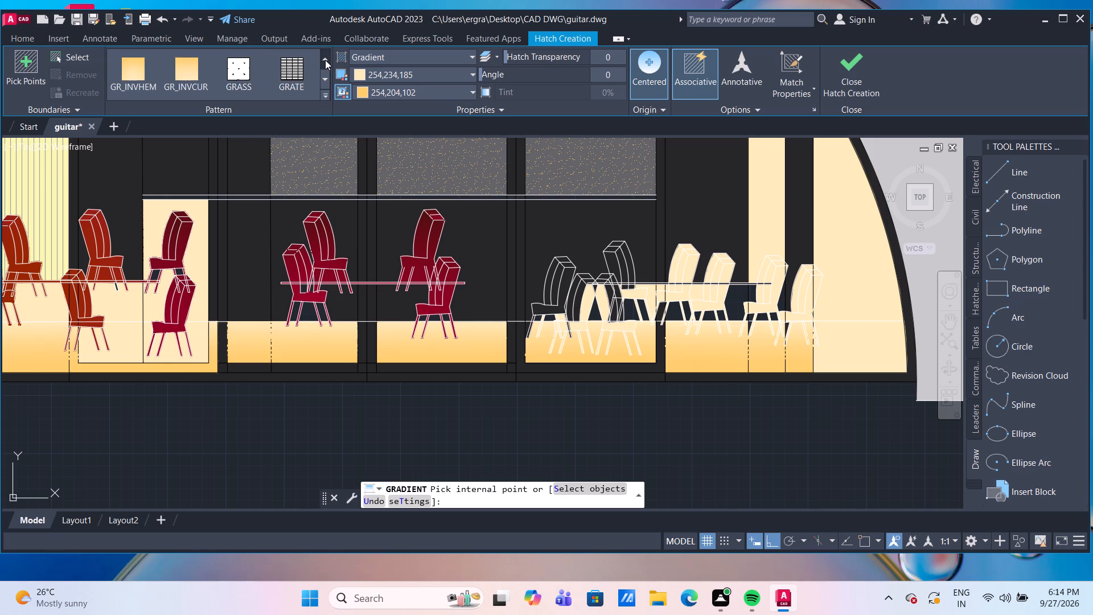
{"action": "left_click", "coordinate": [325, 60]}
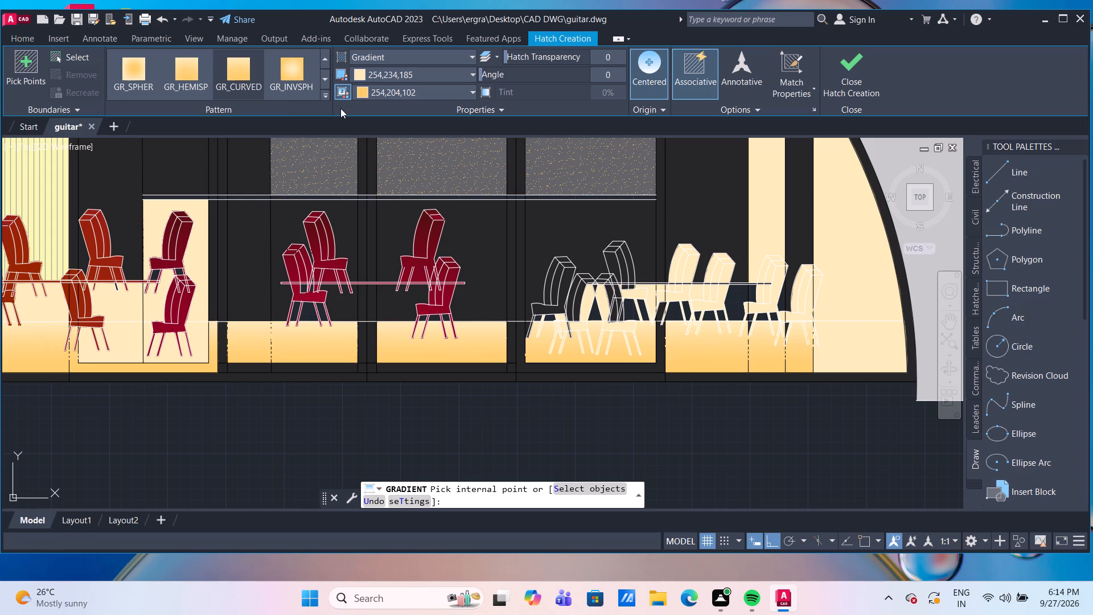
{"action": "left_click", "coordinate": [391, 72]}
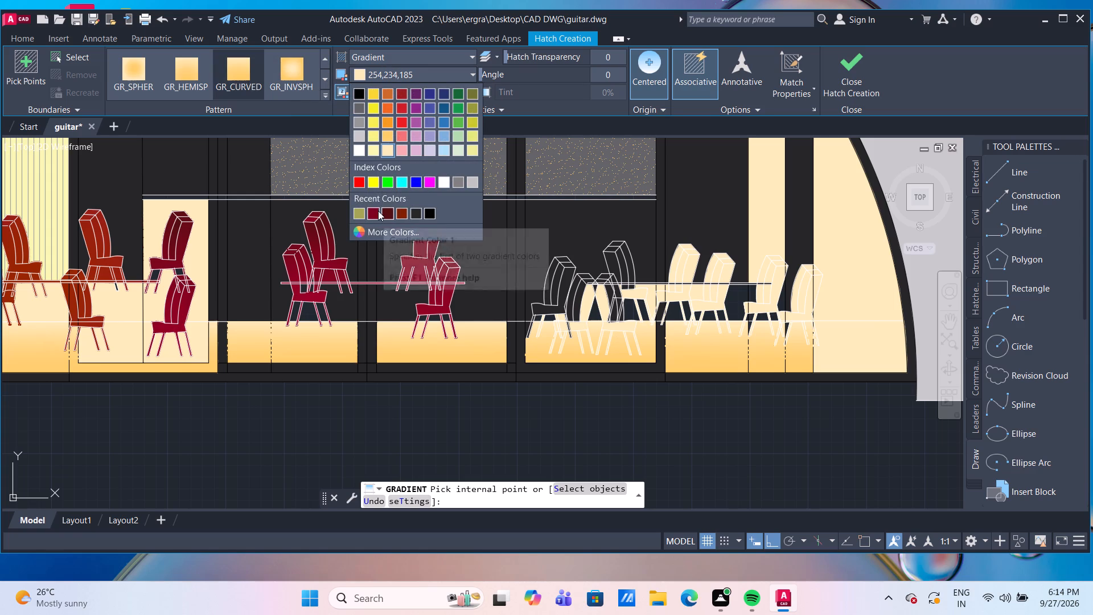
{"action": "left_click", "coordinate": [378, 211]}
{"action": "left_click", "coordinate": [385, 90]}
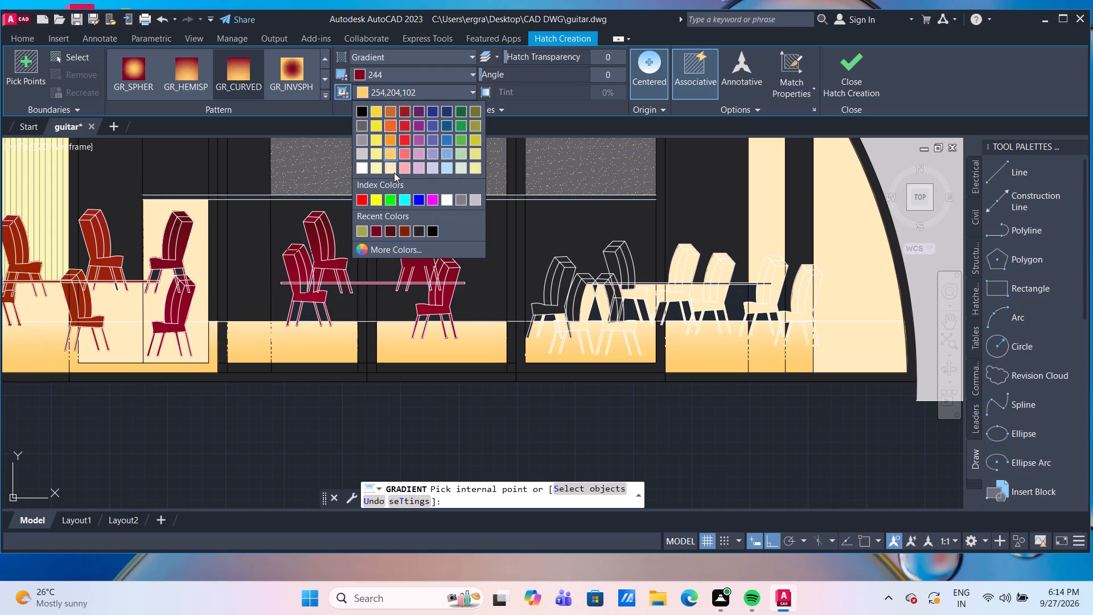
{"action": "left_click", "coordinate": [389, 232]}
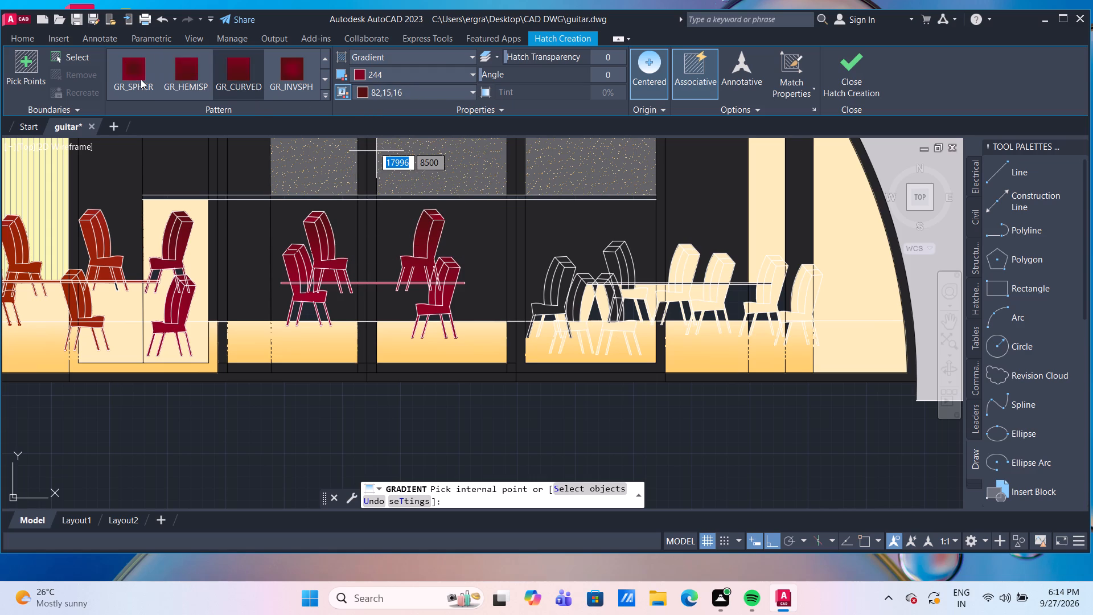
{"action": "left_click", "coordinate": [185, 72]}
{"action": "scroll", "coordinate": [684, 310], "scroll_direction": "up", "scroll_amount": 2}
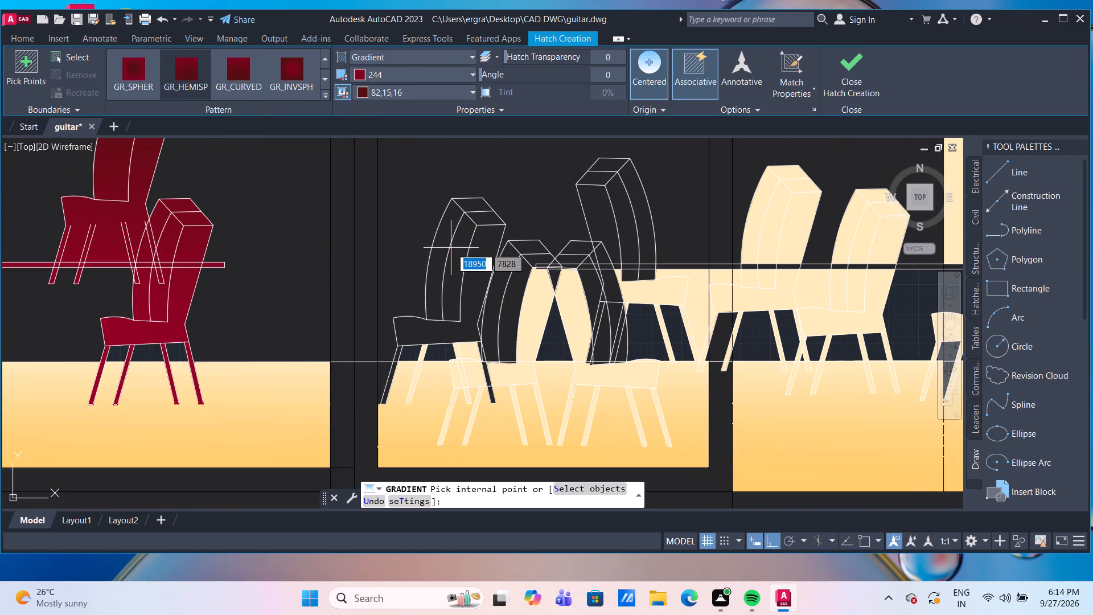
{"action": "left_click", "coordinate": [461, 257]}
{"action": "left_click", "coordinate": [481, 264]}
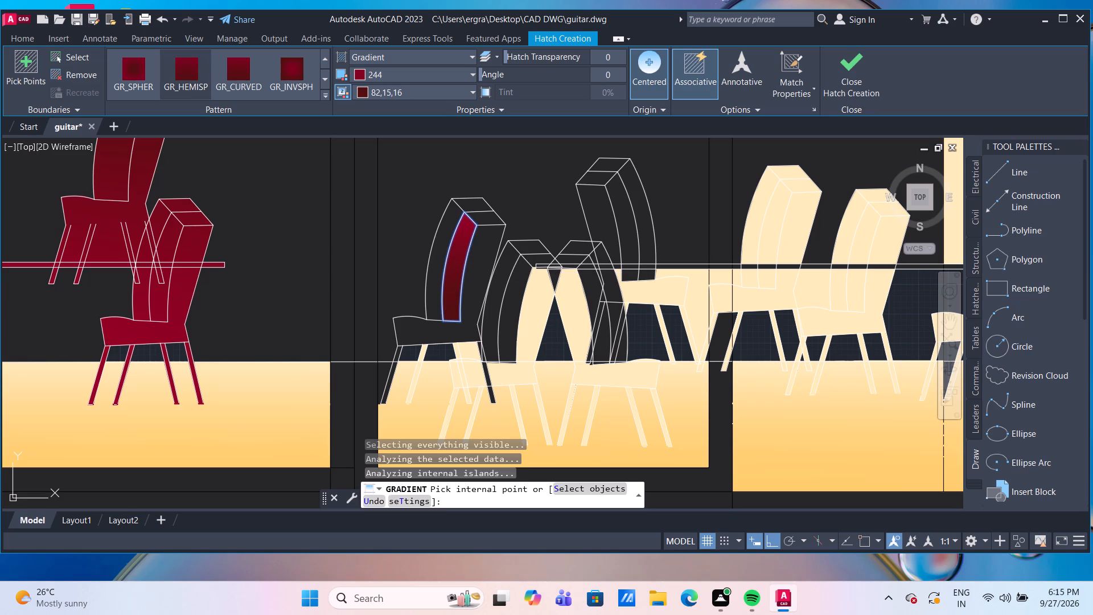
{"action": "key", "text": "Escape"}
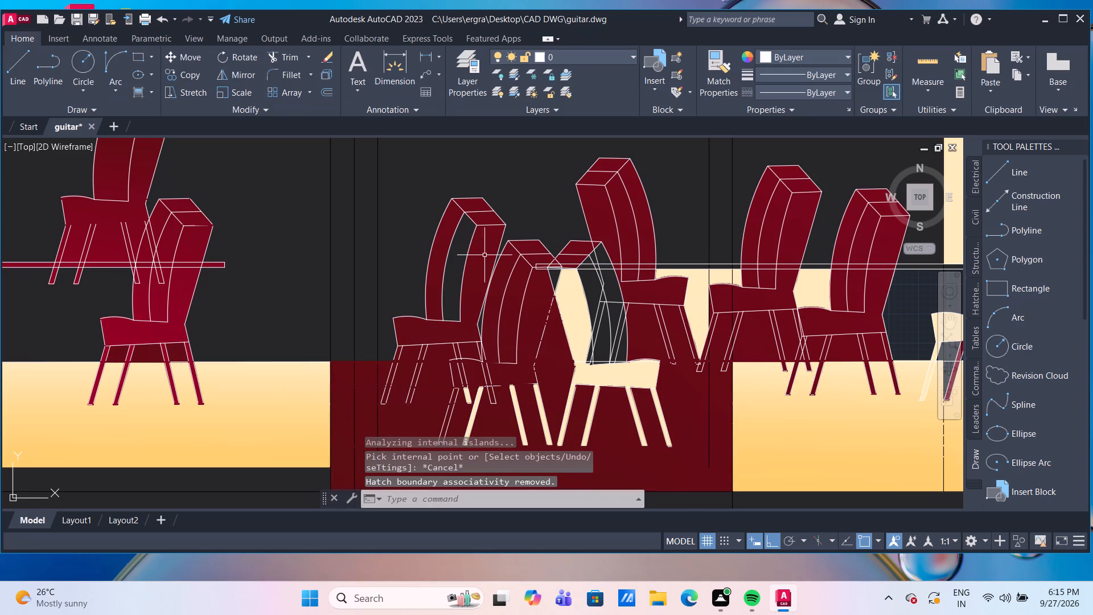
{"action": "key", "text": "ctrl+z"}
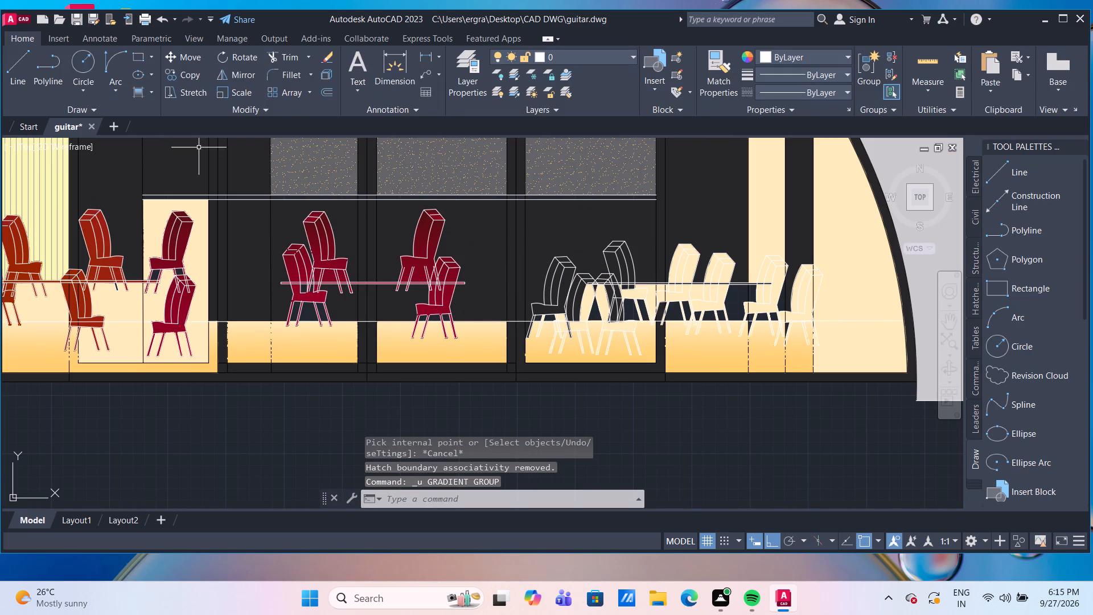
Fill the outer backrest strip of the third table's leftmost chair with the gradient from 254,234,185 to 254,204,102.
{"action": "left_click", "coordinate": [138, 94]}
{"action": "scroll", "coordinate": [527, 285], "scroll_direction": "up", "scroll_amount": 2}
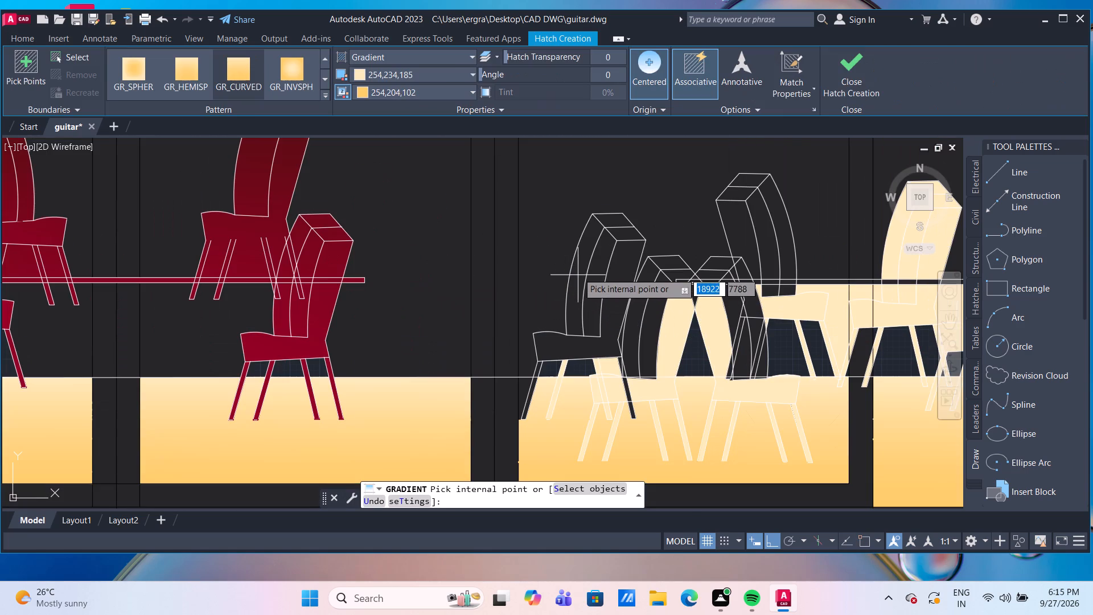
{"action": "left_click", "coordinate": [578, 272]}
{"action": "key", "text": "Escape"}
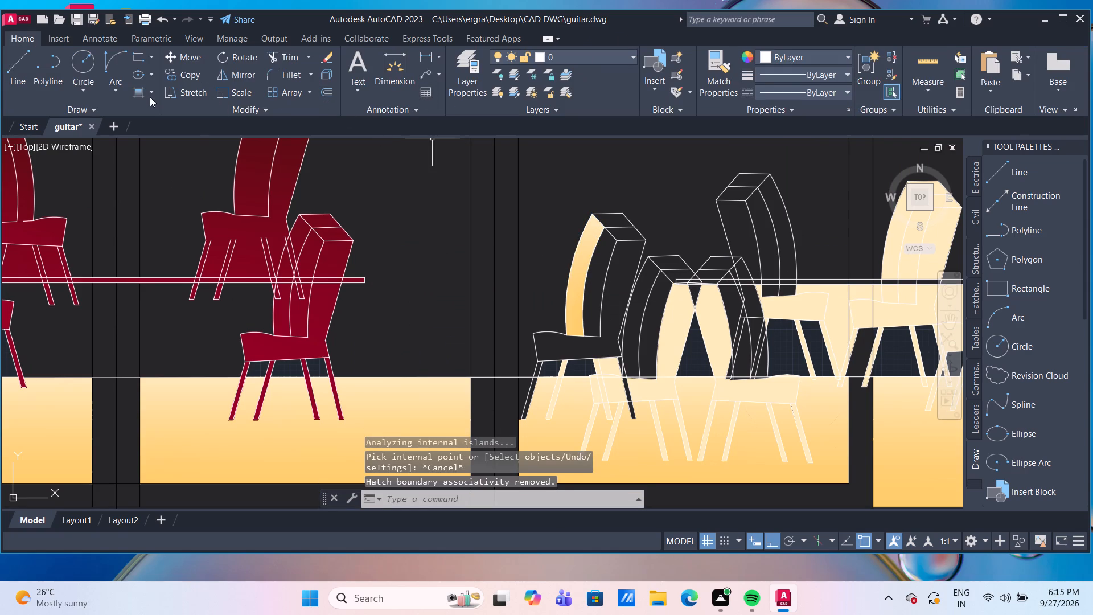
Fill the leftmost chair's outer backrest strip with a gradient from 82,15,16 to colour 244.
{"action": "left_click", "coordinate": [150, 97]}
{"action": "left_click", "coordinate": [166, 143]}
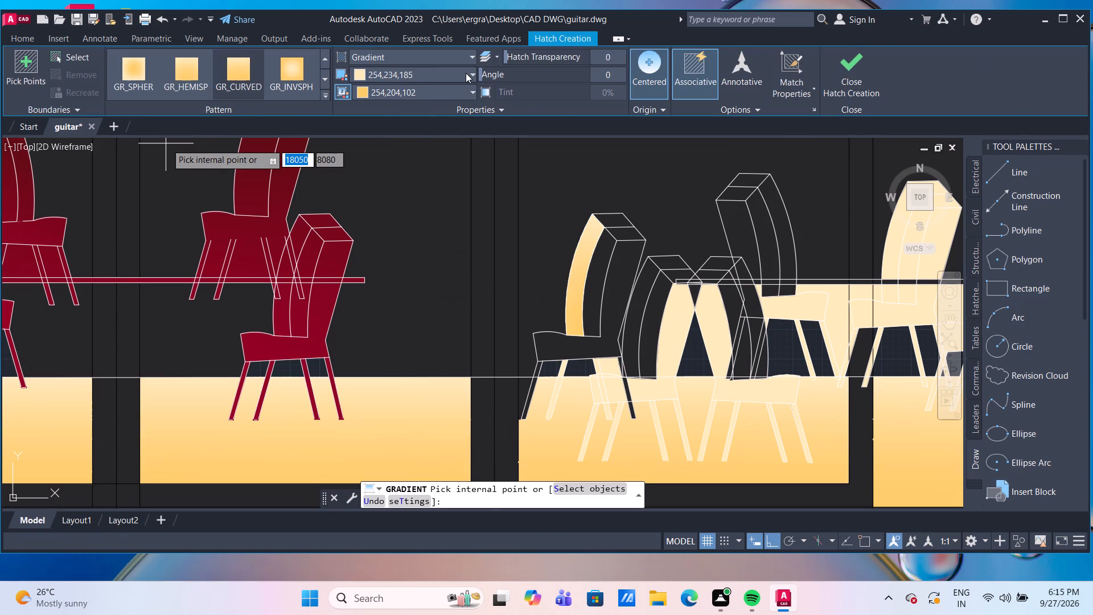
{"action": "left_click", "coordinate": [466, 73]}
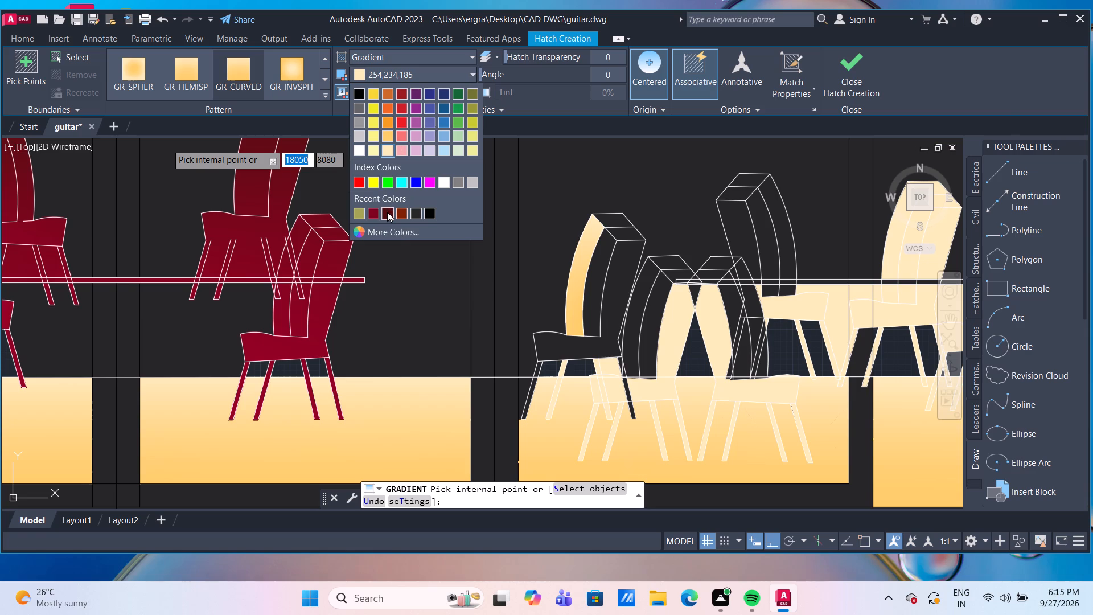
{"action": "left_click", "coordinate": [387, 212]}
{"action": "left_click", "coordinate": [403, 85]}
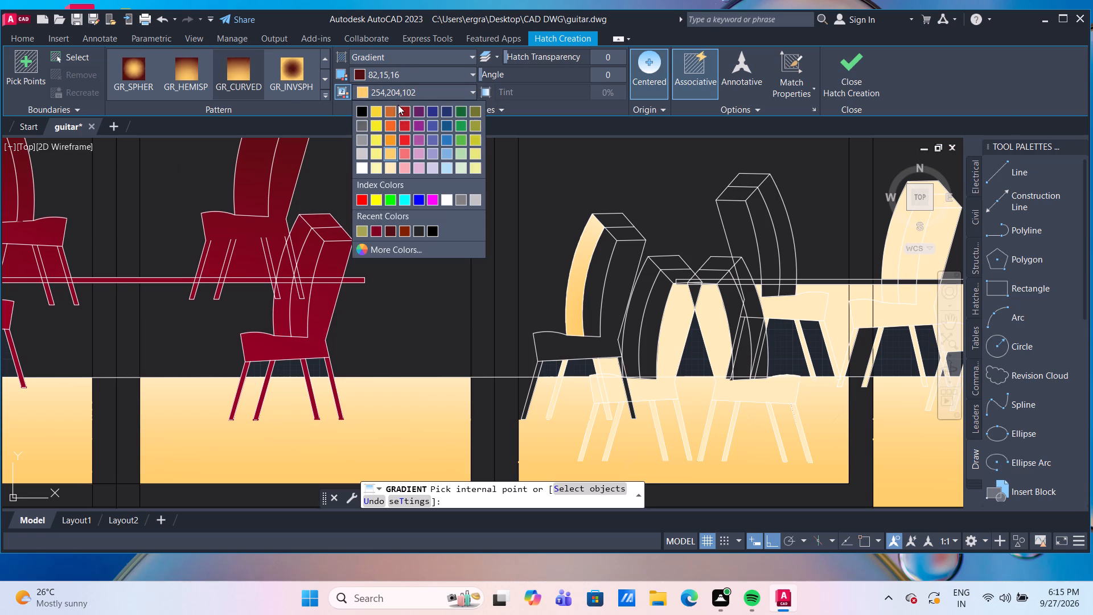
{"action": "left_click", "coordinate": [375, 230]}
{"action": "left_click", "coordinate": [572, 284]}
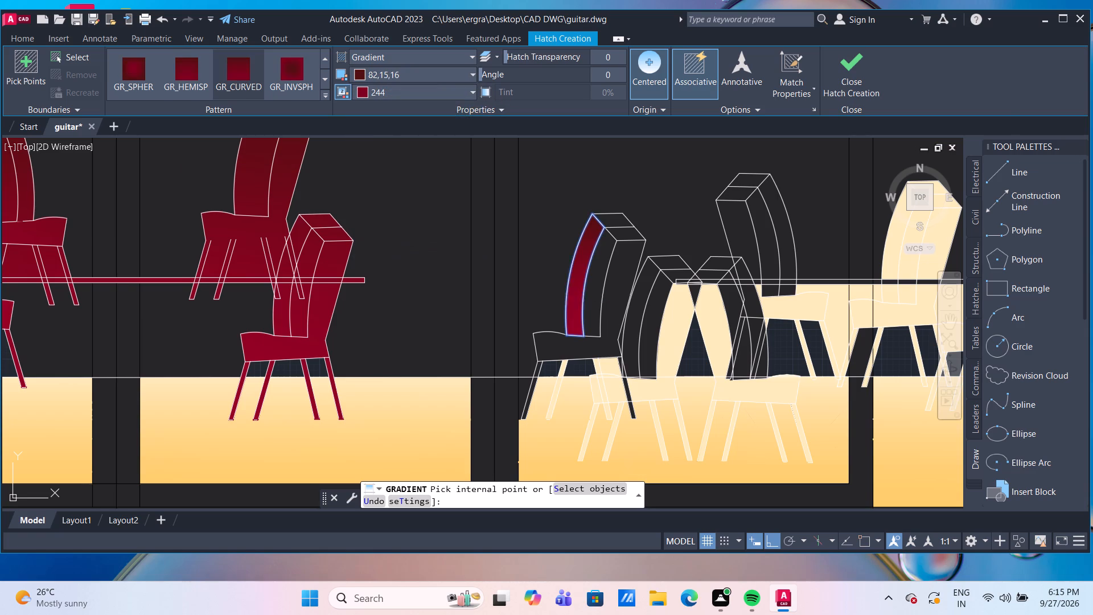
{"action": "key", "text": "Escape"}
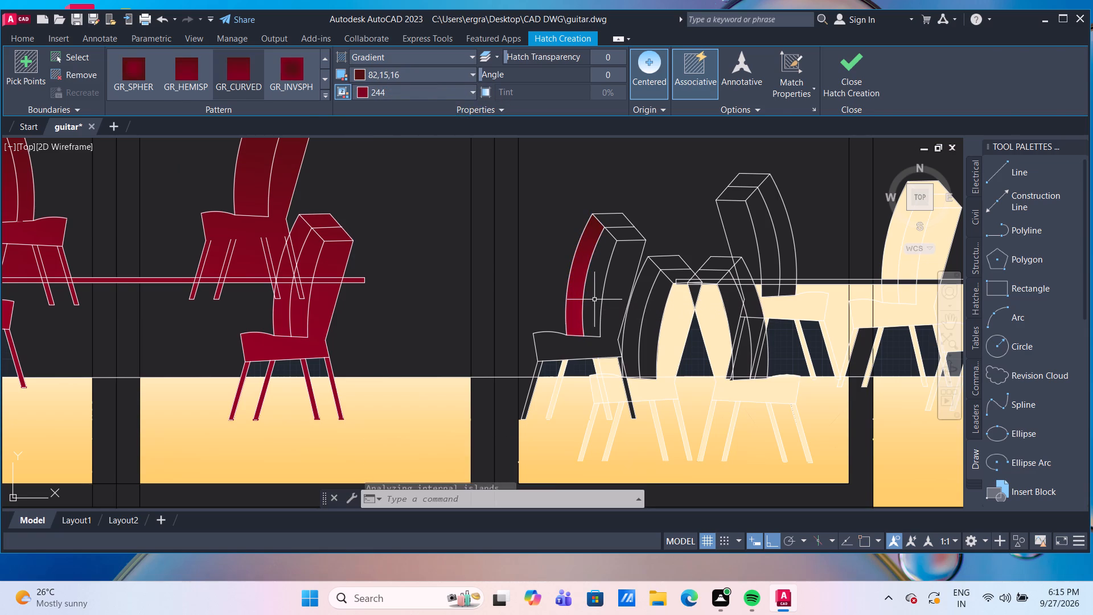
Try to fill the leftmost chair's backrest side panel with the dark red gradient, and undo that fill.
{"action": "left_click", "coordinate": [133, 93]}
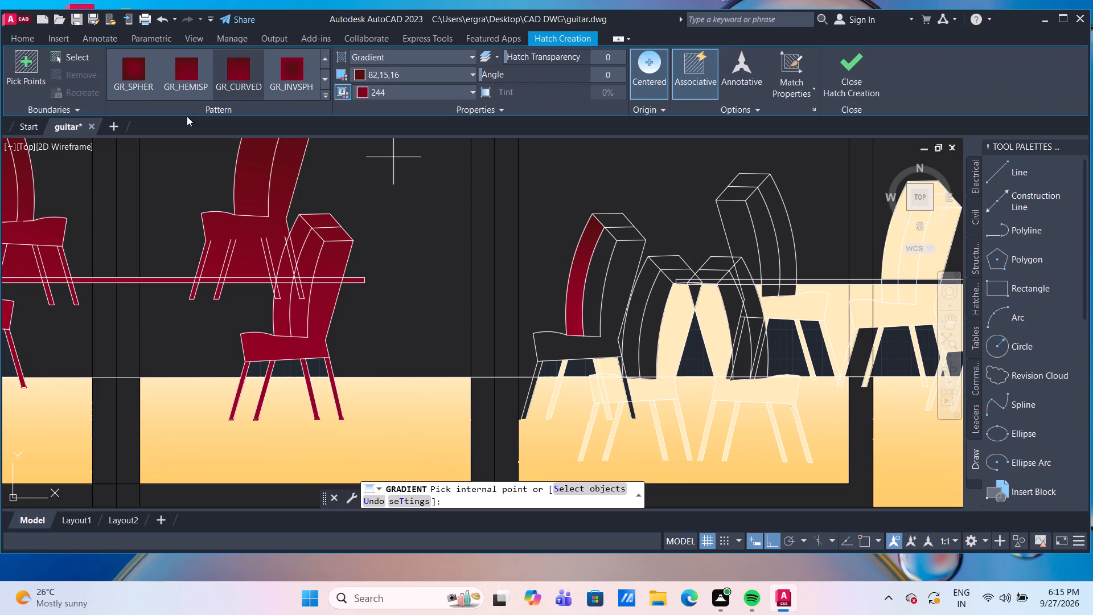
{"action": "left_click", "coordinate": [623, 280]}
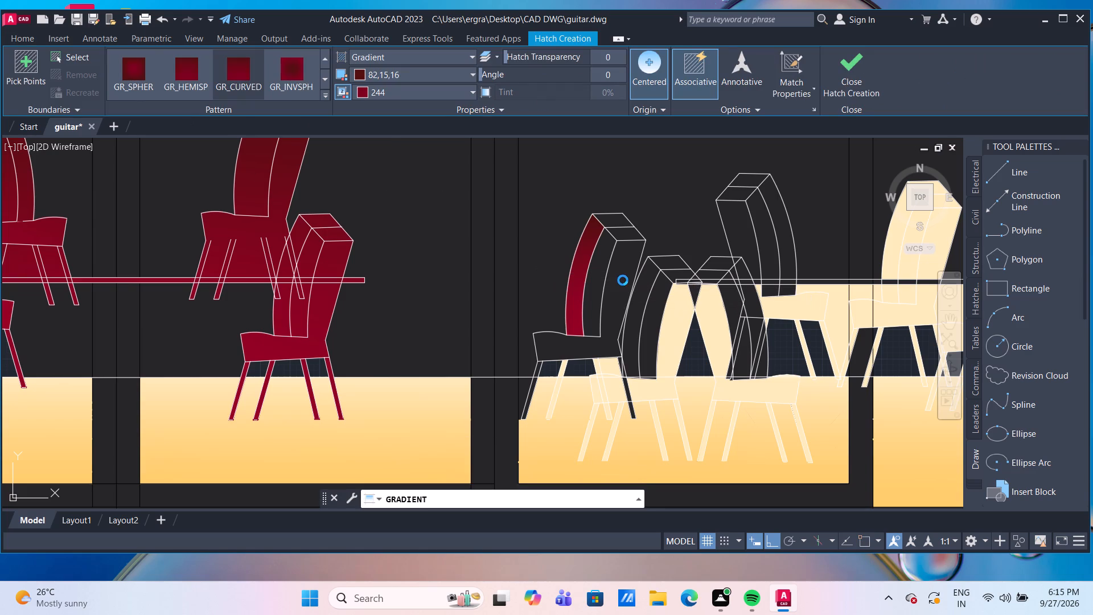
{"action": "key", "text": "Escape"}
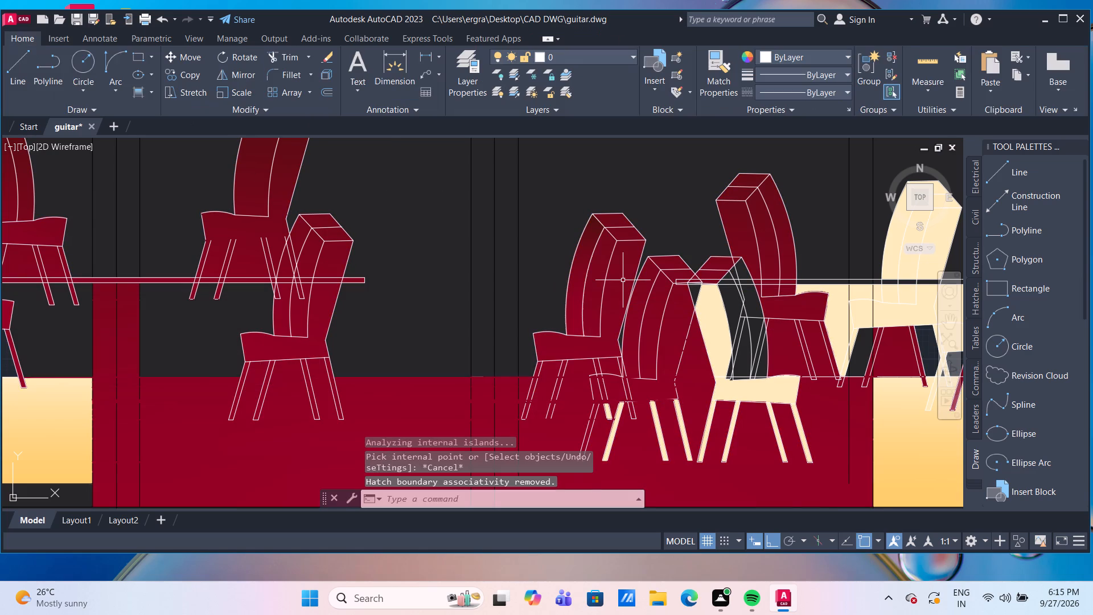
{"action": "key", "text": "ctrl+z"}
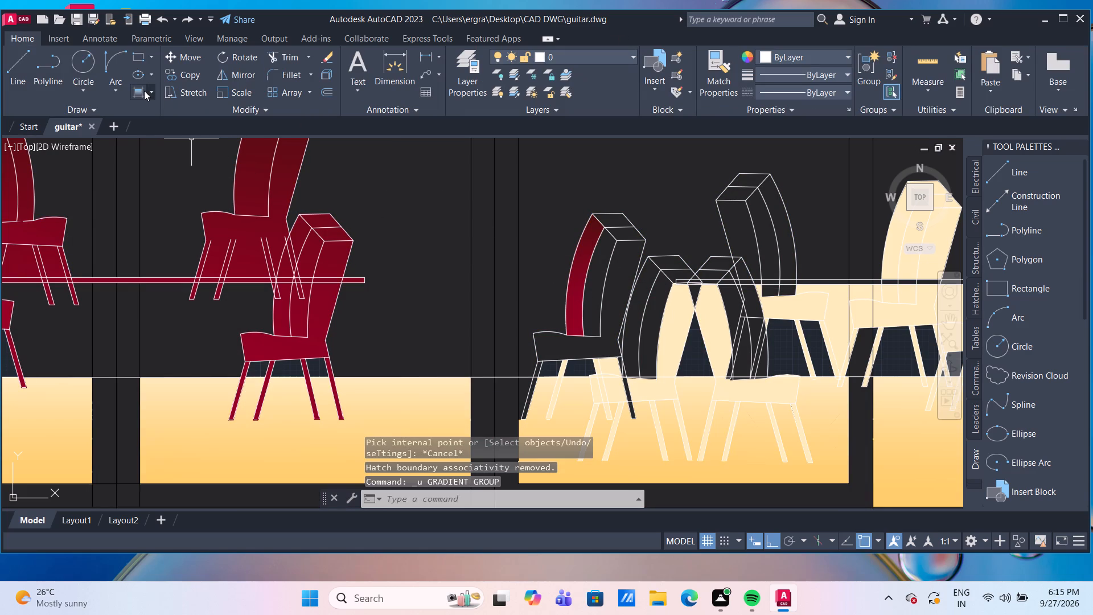
Apply the 82,15,16 to 244 gradient to the leftmost chair's inner backrest strip and both top faces of its backrest.
{"action": "left_click", "coordinate": [144, 91]}
{"action": "left_click", "coordinate": [595, 281]}
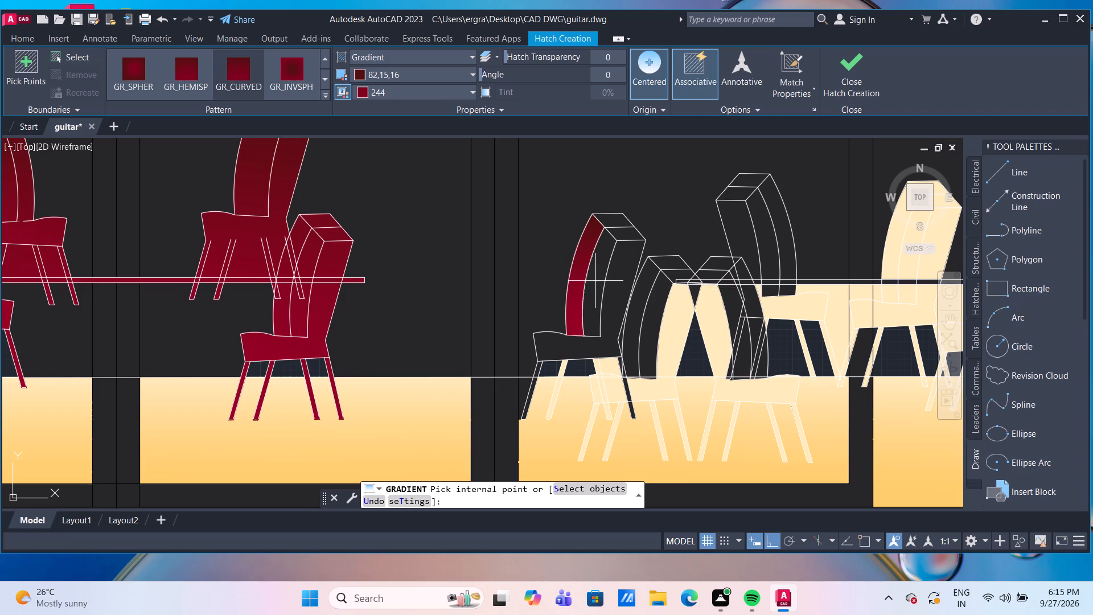
{"action": "left_click", "coordinate": [618, 235]}
{"action": "left_click", "coordinate": [618, 222]}
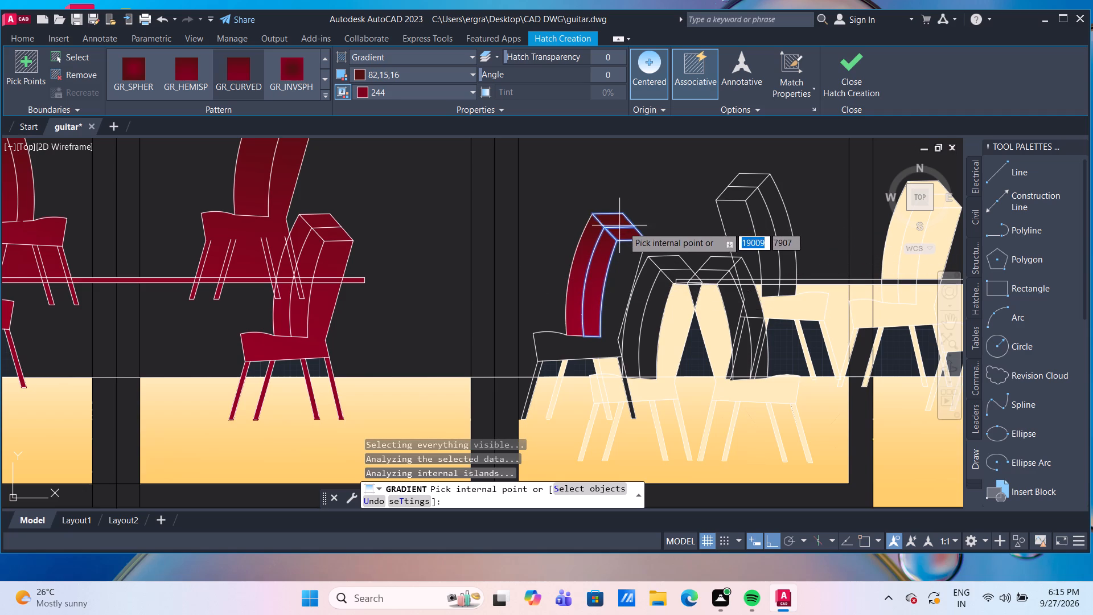
Fill the backrest strips, side panel and top faces of the tall chair behind the third table with the same dark red gradient.
{"action": "left_click", "coordinate": [765, 228]}
{"action": "left_click", "coordinate": [782, 217]}
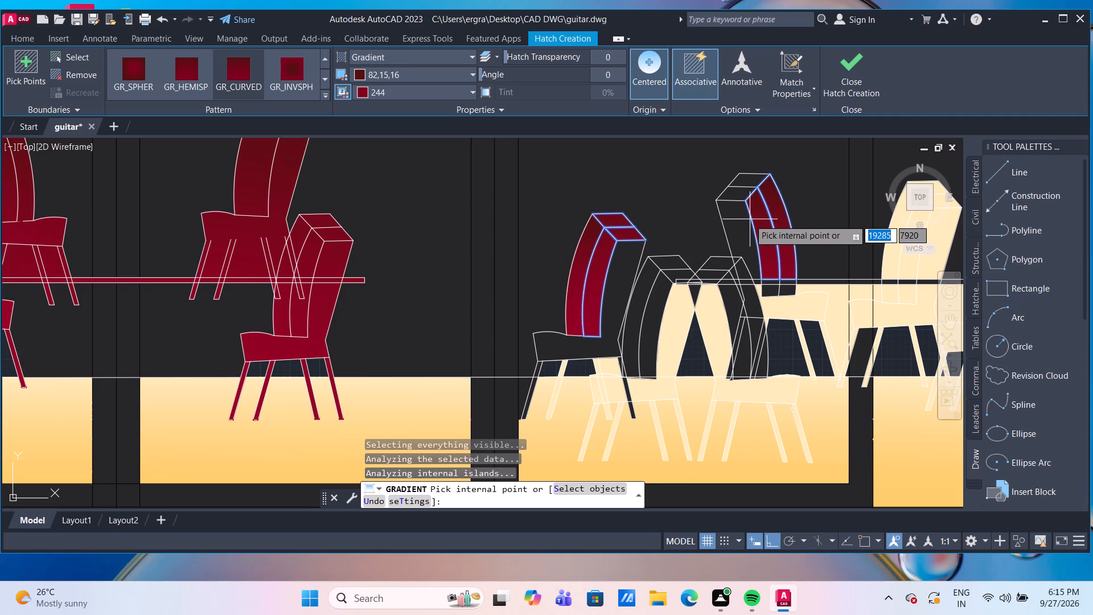
{"action": "left_click", "coordinate": [742, 220]}
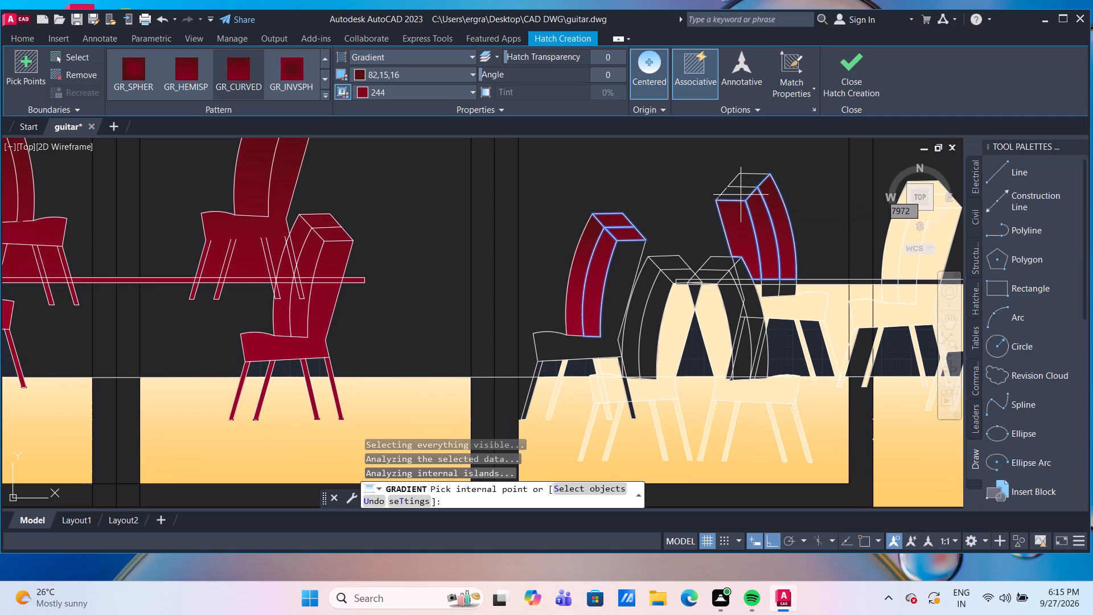
{"action": "left_click", "coordinate": [741, 195]}
{"action": "left_click", "coordinate": [744, 181]}
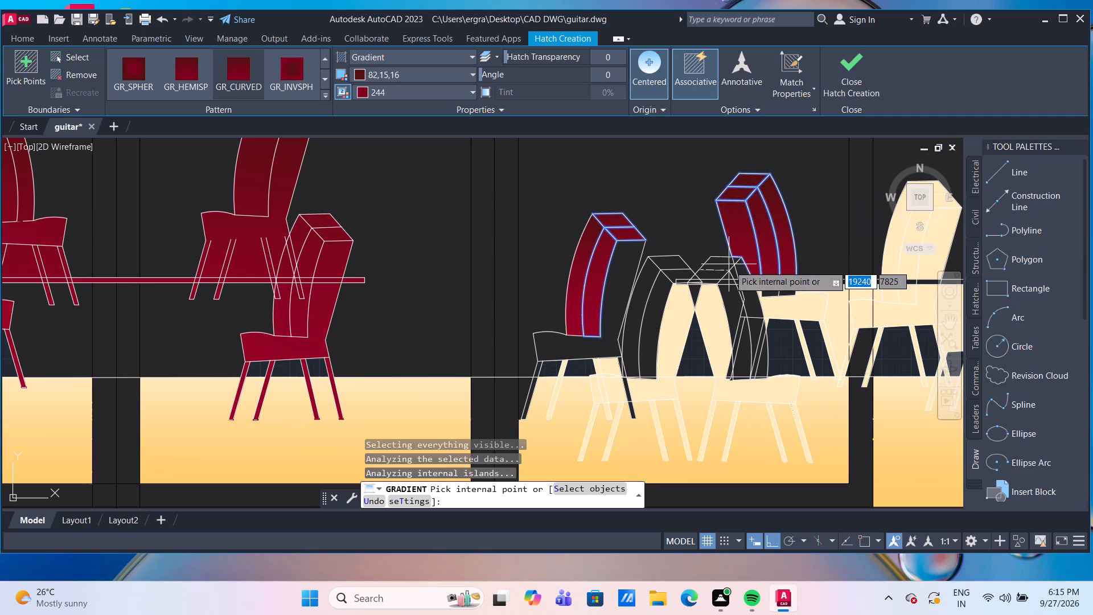
{"action": "key", "text": "Escape"}
Fill the leftmost chair's backrest side panel and seat with the 82,15,16 to 244 gradient.
{"action": "scroll", "coordinate": [730, 254], "scroll_direction": "down", "scroll_amount": 2}
{"action": "middle_click_drag", "start_coordinate": [748, 314], "coordinate": [688, 290]}
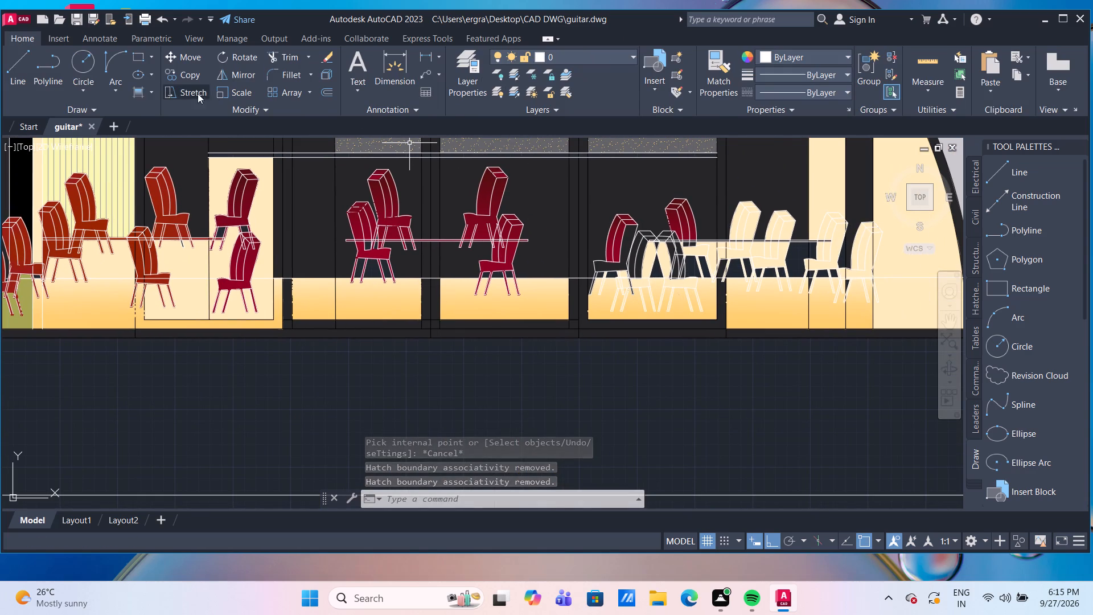
{"action": "left_click", "coordinate": [143, 94]}
{"action": "scroll", "coordinate": [716, 249], "scroll_direction": "up", "scroll_amount": 3}
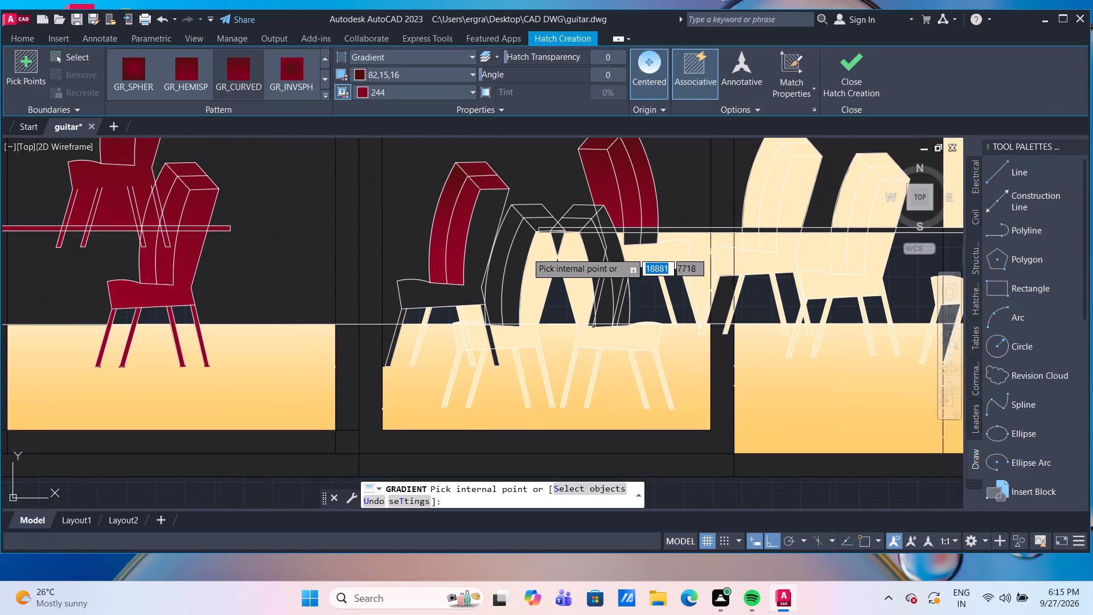
{"action": "scroll", "coordinate": [520, 257], "scroll_direction": "up", "scroll_amount": 2}
{"action": "left_click", "coordinate": [410, 280]}
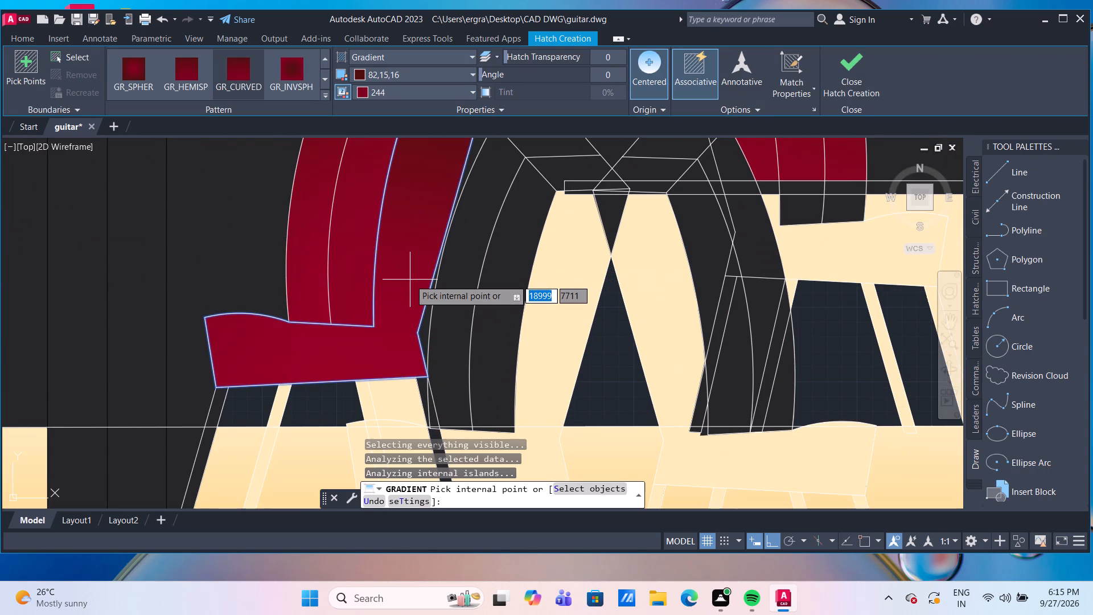
Fill both backrest strips and both top faces of the front chair beside the leftmost chair with the 82,15,16 to 244 gradient.
{"action": "scroll", "coordinate": [410, 280], "scroll_direction": "down", "scroll_amount": 3}
{"action": "scroll", "coordinate": [424, 272], "scroll_direction": "up", "scroll_amount": 3}
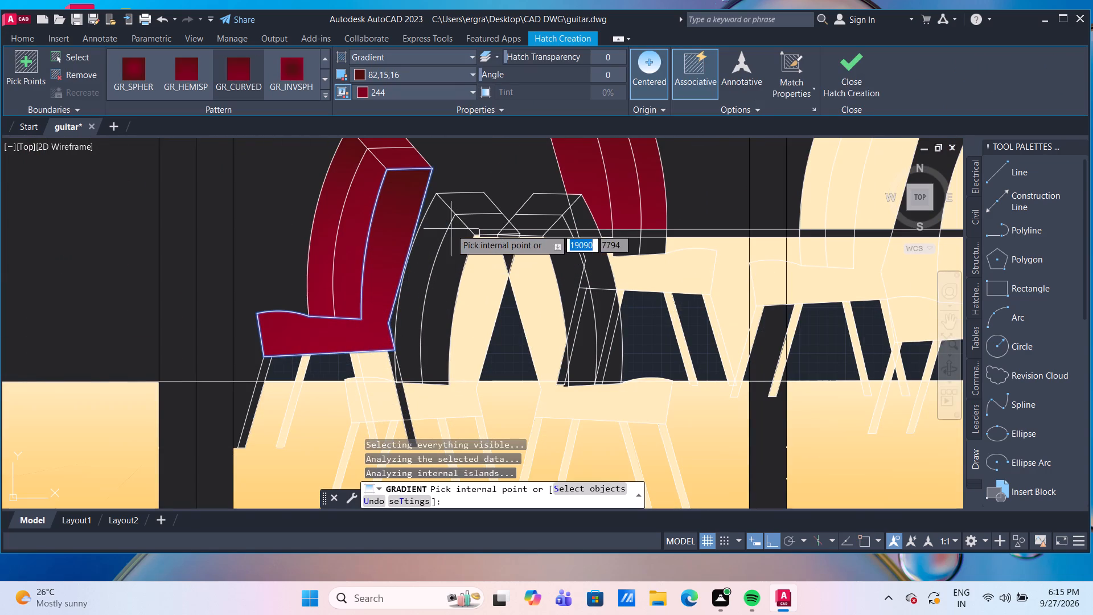
{"action": "left_click", "coordinate": [438, 219]}
{"action": "left_click", "coordinate": [450, 257]}
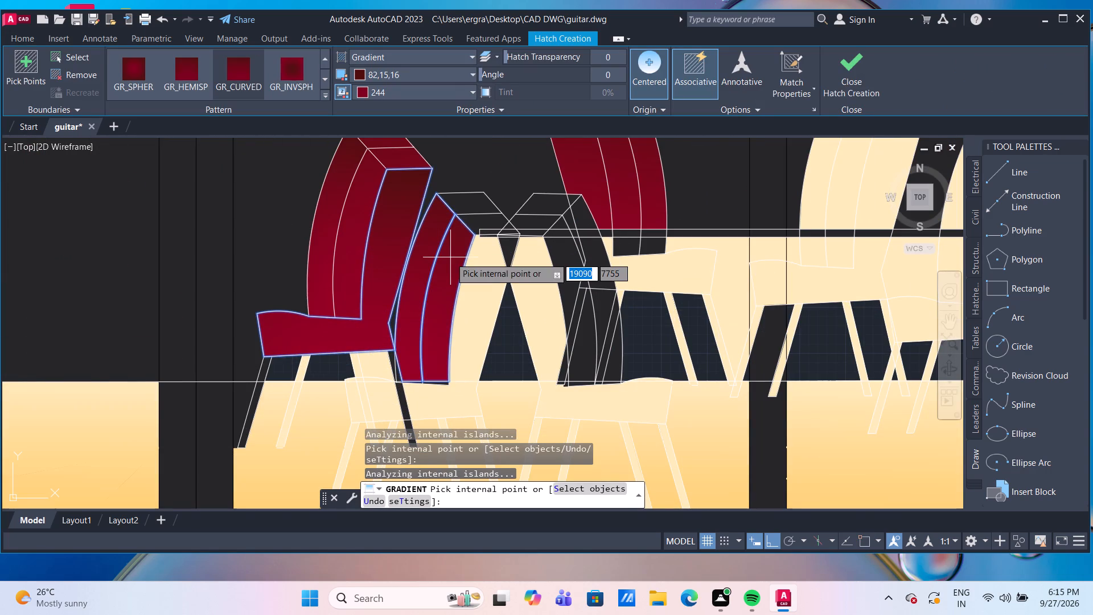
{"action": "left_click", "coordinate": [478, 196]}
{"action": "left_click", "coordinate": [474, 219]}
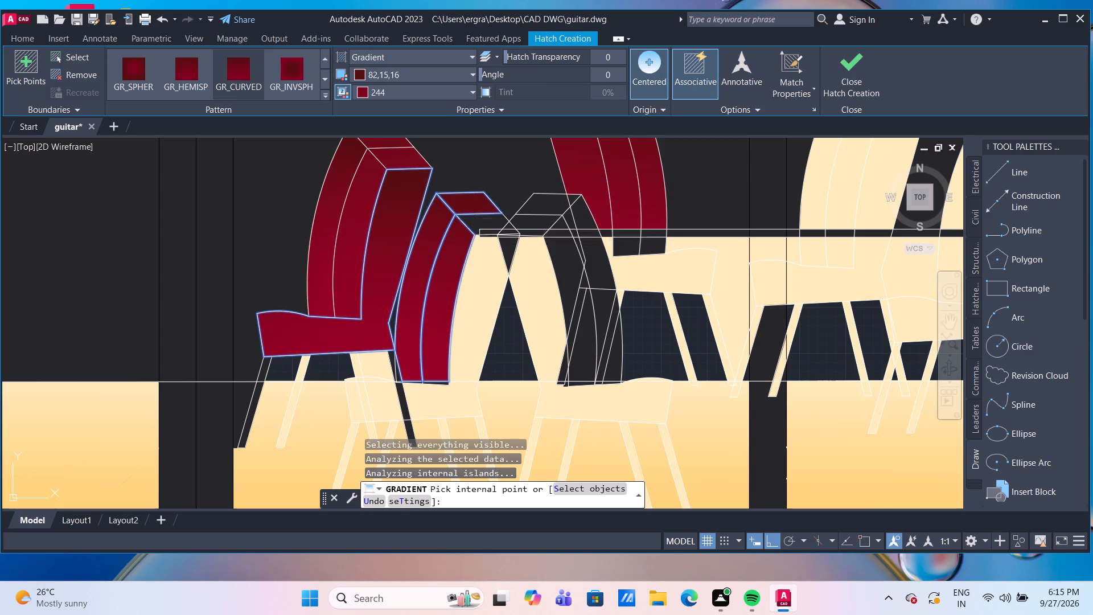
Fill the two top faces of the adjoining mirrored chair's backrest with the same dark red gradient.
{"action": "scroll", "coordinate": [528, 222], "scroll_direction": "up", "scroll_amount": 3}
{"action": "left_click", "coordinate": [528, 222]}
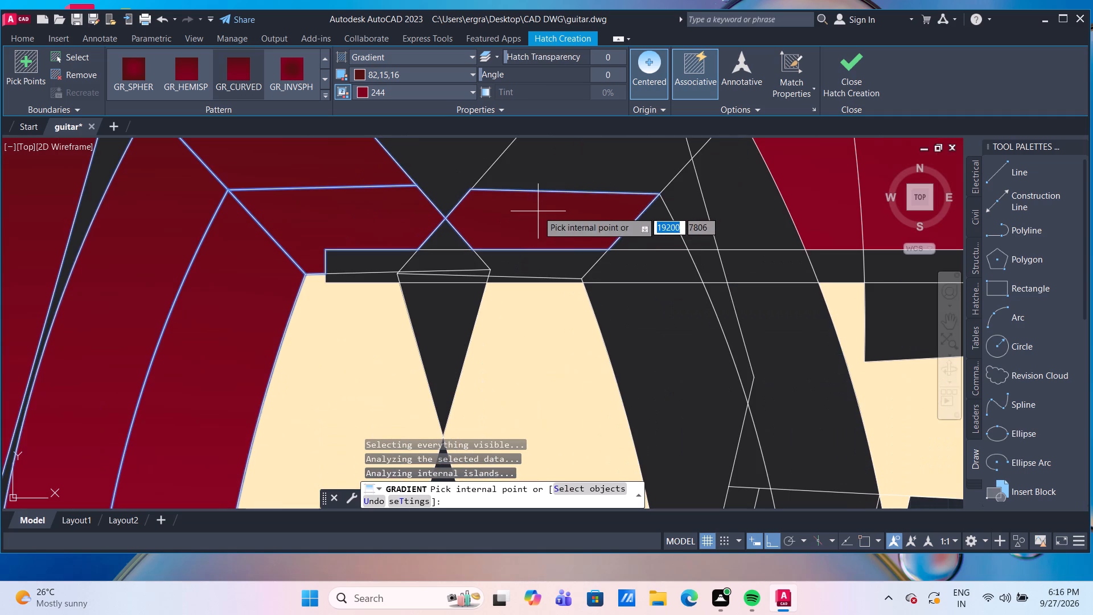
{"action": "left_click", "coordinate": [561, 168]}
{"action": "key", "text": "Escape"}
Apply the 82,15,16 to 244 gradient to the upper parts of the mirrored chair's backrest strips, and try the area below them.
{"action": "scroll", "coordinate": [662, 276], "scroll_direction": "down", "scroll_amount": 3}
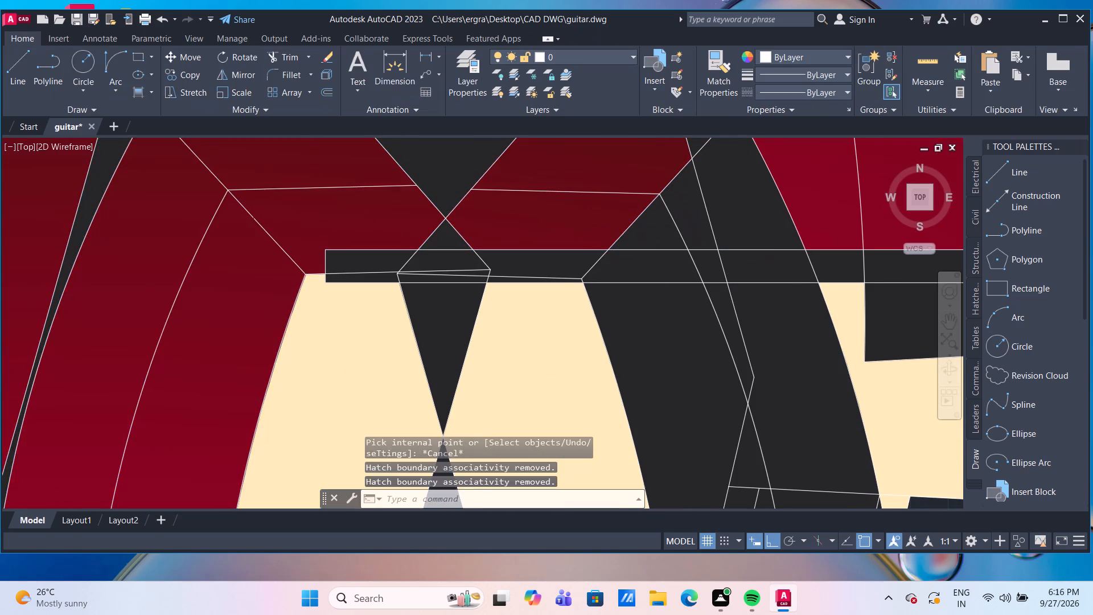
{"action": "scroll", "coordinate": [663, 279], "scroll_direction": "down", "scroll_amount": 1}
{"action": "scroll", "coordinate": [689, 329], "scroll_direction": "down", "scroll_amount": 1}
{"action": "scroll", "coordinate": [689, 327], "scroll_direction": "up", "scroll_amount": 2}
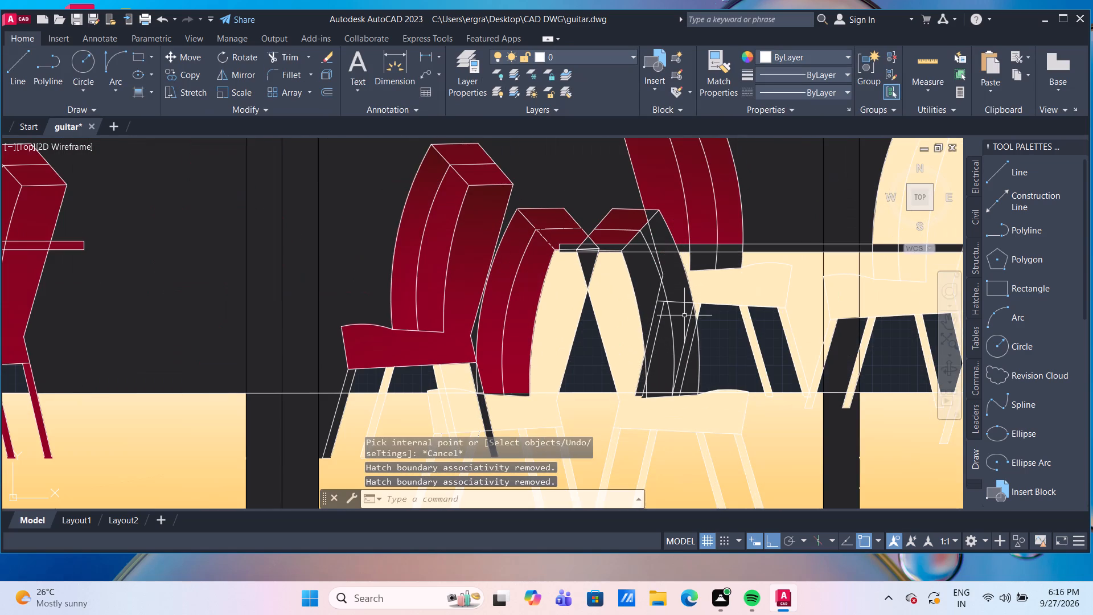
{"action": "middle_click_drag", "start_coordinate": [682, 310], "coordinate": [640, 248]}
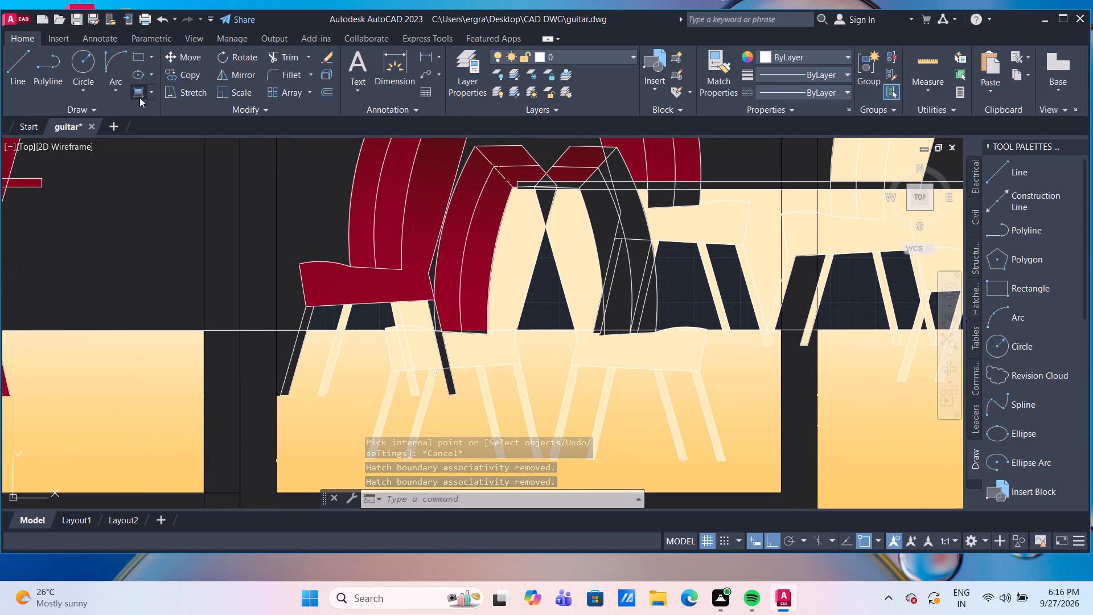
{"action": "left_click", "coordinate": [141, 97]}
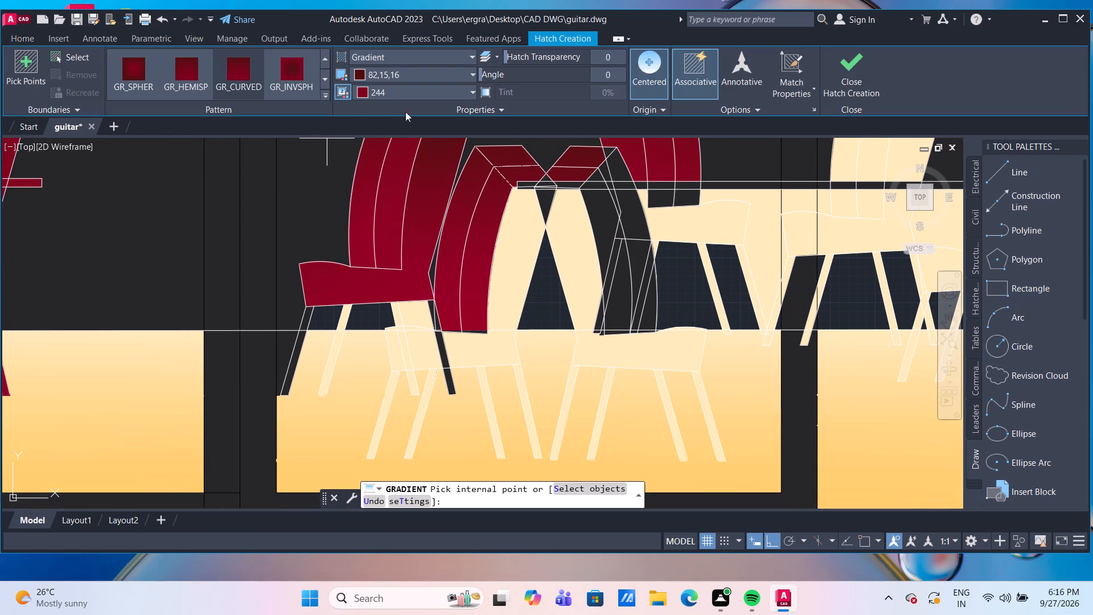
{"action": "scroll", "coordinate": [609, 240], "scroll_direction": "up", "scroll_amount": 2}
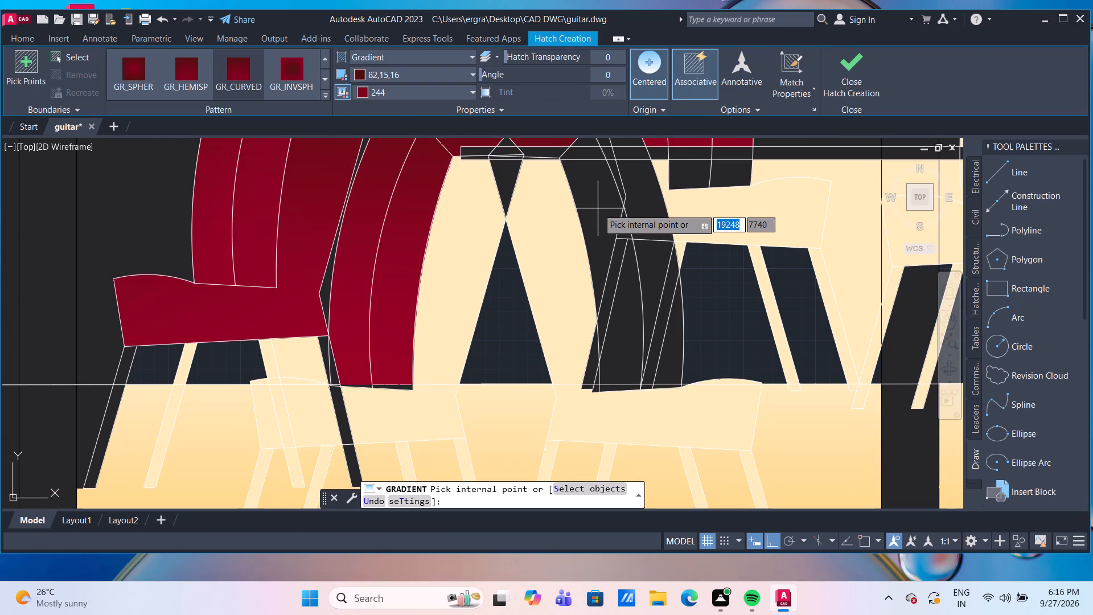
{"action": "left_click", "coordinate": [598, 208]}
{"action": "left_click", "coordinate": [648, 200]}
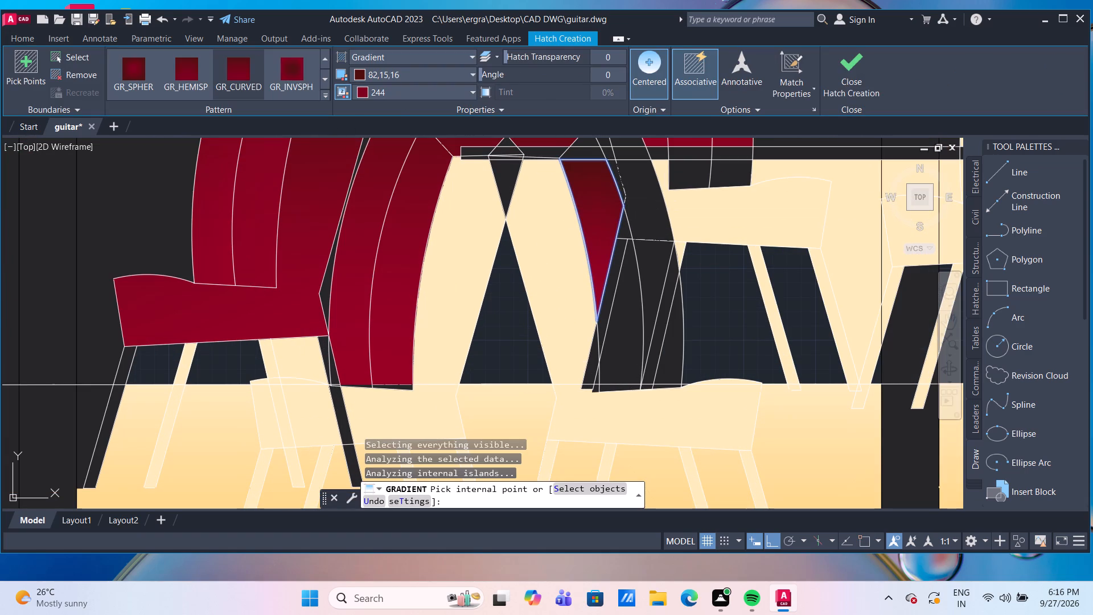
{"action": "left_click", "coordinate": [654, 265]}
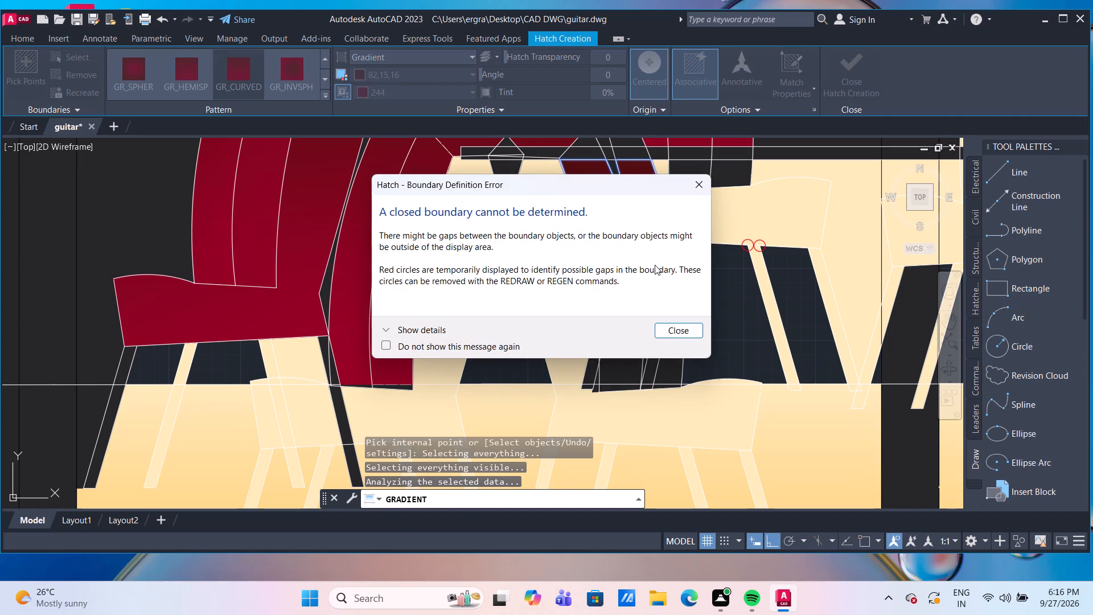
{"action": "key", "text": "Escape"}
{"action": "key", "text": "Escape"}
{"action": "scroll", "coordinate": [655, 290], "scroll_direction": "down", "scroll_amount": 1}
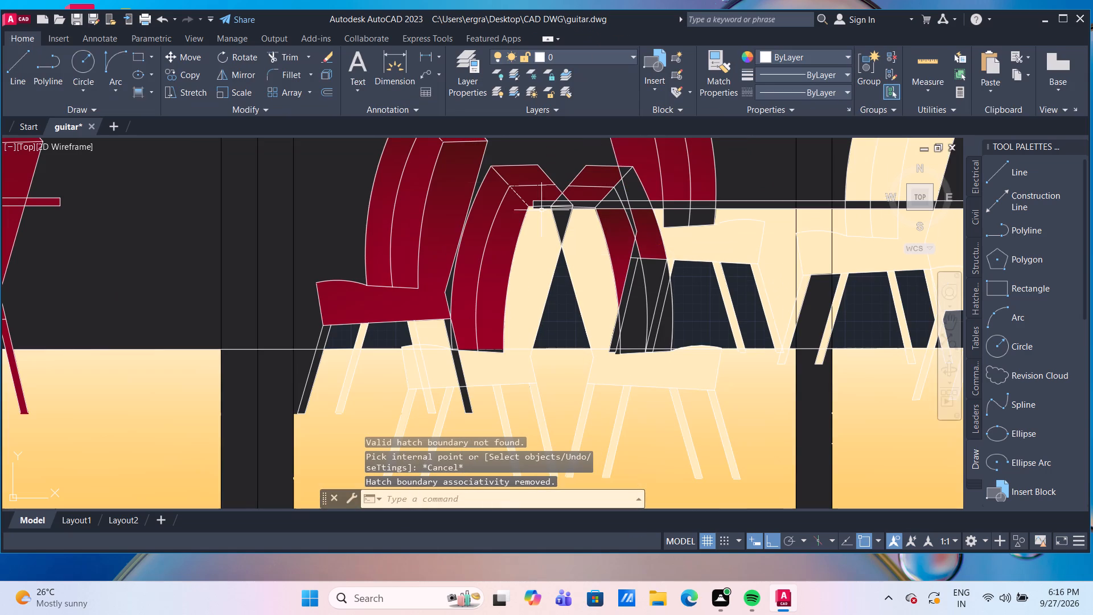
Fill the lower sections of the mirrored chair's backrest, between the overlapping chair legs, with the GR_HEMISP gradient of 82,15,16 and 244.
{"action": "left_click", "coordinate": [137, 95]}
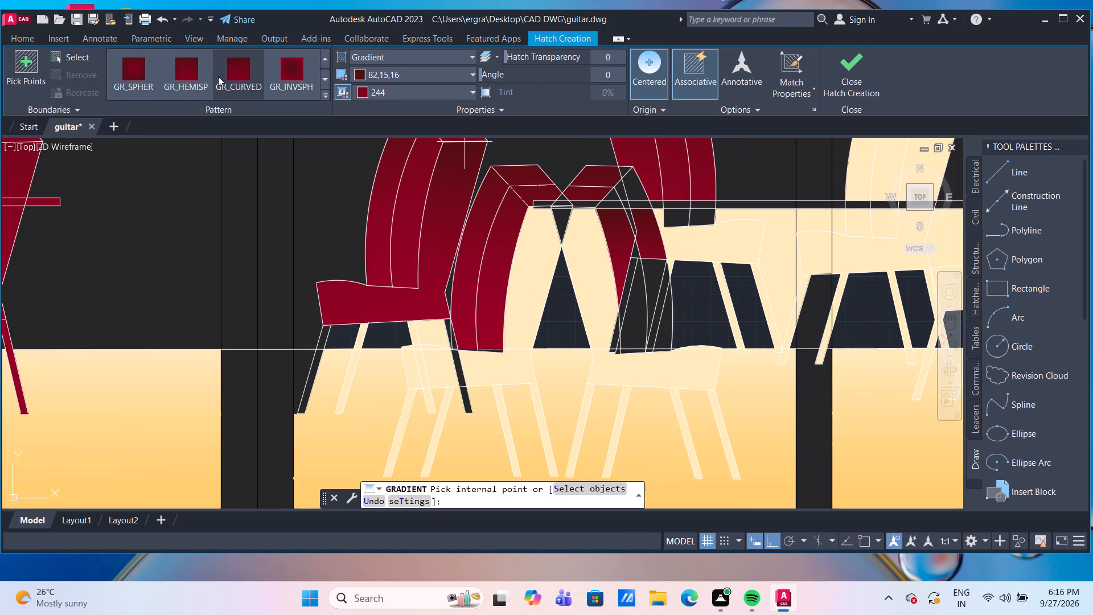
{"action": "left_click", "coordinate": [188, 79]}
{"action": "scroll", "coordinate": [693, 326], "scroll_direction": "up", "scroll_amount": 2}
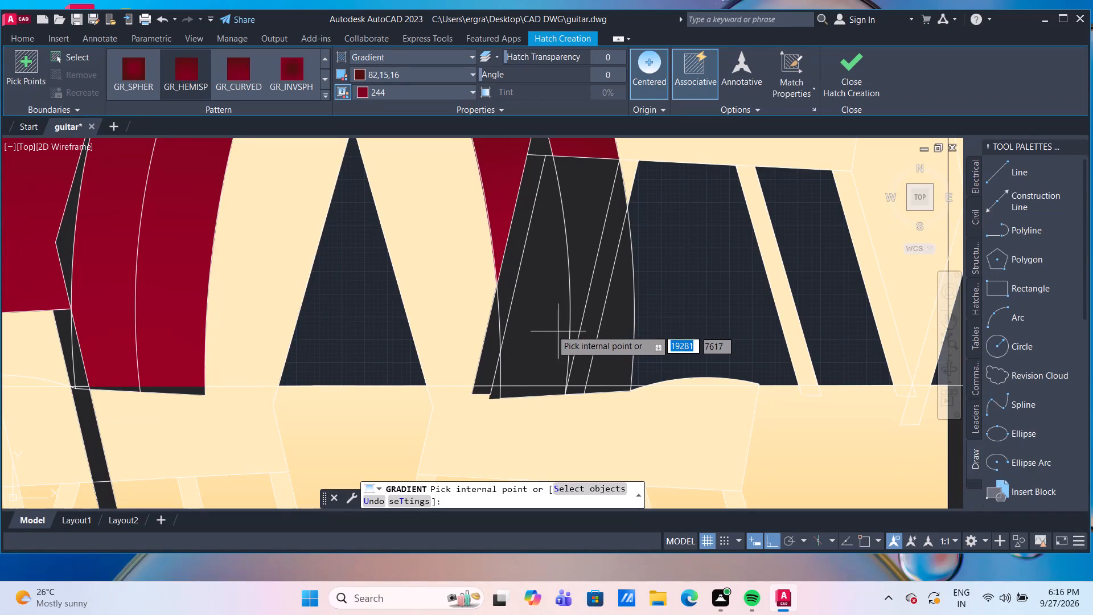
{"action": "left_click", "coordinate": [544, 325]}
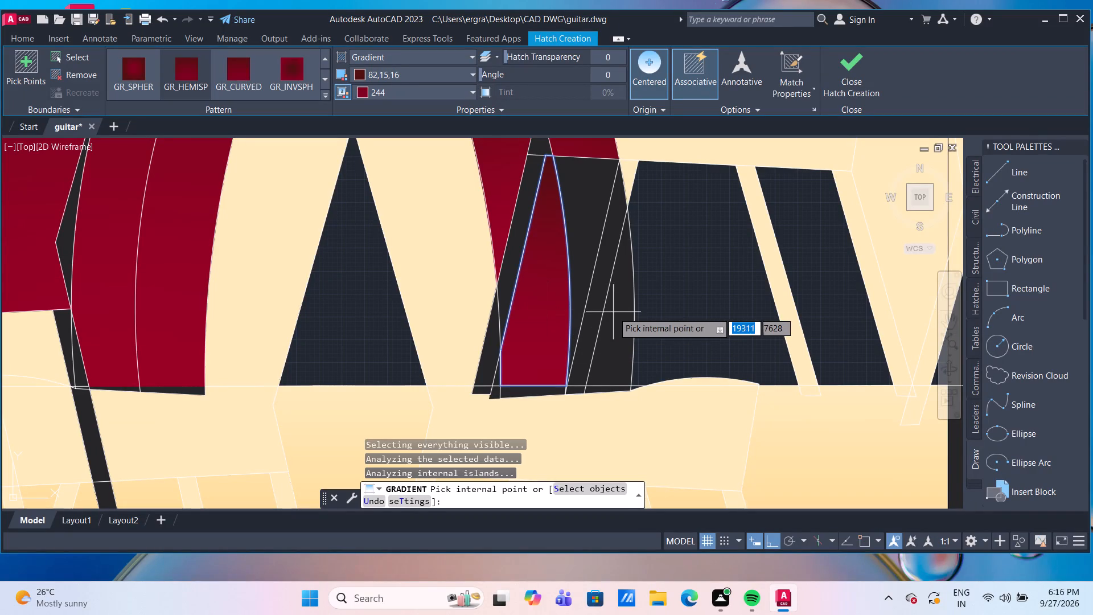
{"action": "left_click", "coordinate": [615, 320]}
{"action": "left_click", "coordinate": [585, 228]}
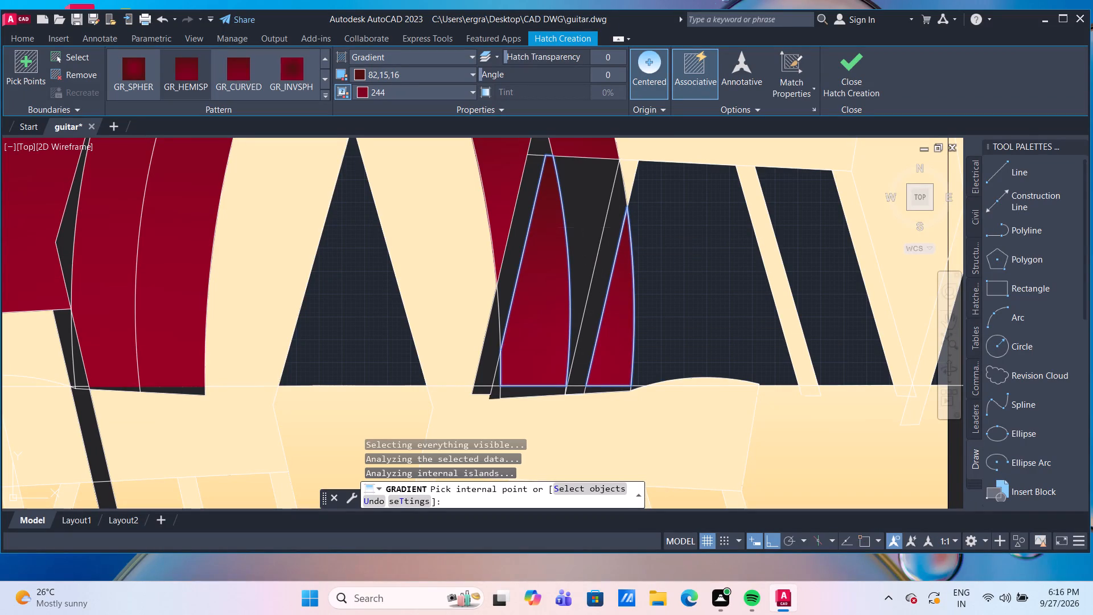
{"action": "scroll", "coordinate": [580, 211], "scroll_direction": "down", "scroll_amount": 3}
{"action": "key", "text": "Escape"}
{"action": "key", "text": "Escape"}
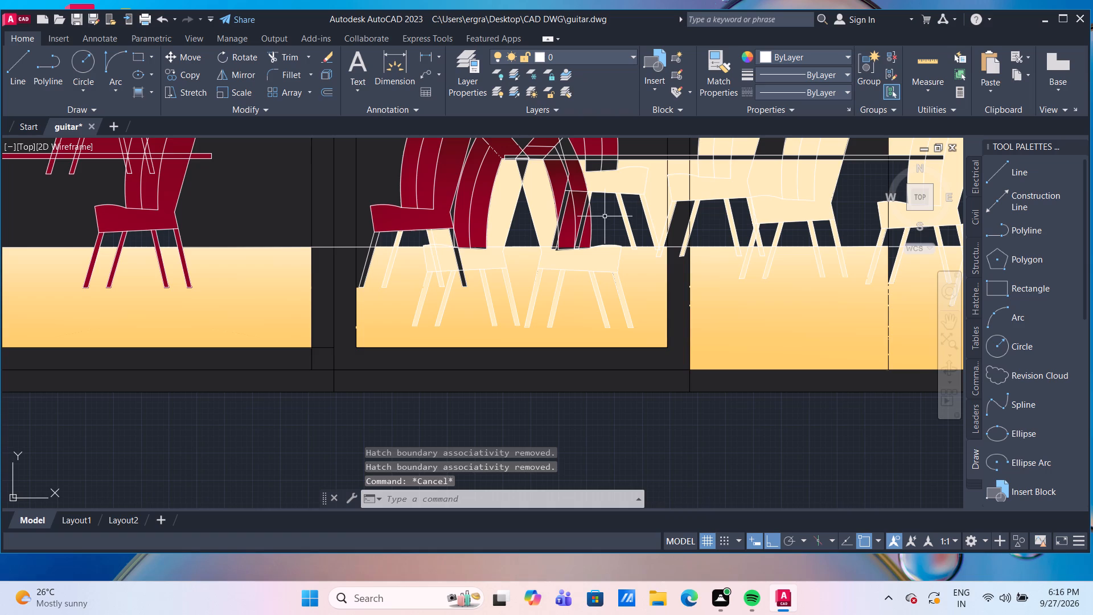
Fill the cream inner panels of the two facing front chairs' backrests with the GR_HEMISP gradient in 82,15,16 and 244.
{"action": "middle_click_drag", "start_coordinate": [601, 218], "coordinate": [580, 263]}
{"action": "scroll", "coordinate": [580, 263], "scroll_direction": "down", "scroll_amount": 1}
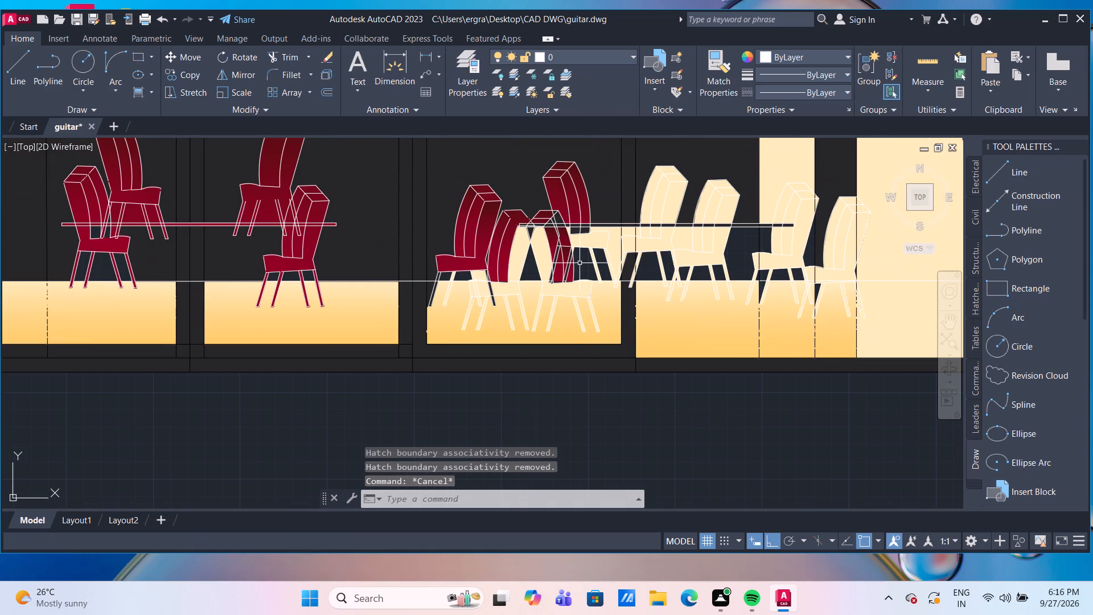
{"action": "scroll", "coordinate": [537, 249], "scroll_direction": "up", "scroll_amount": 1}
{"action": "scroll", "coordinate": [523, 272], "scroll_direction": "down", "scroll_amount": 2}
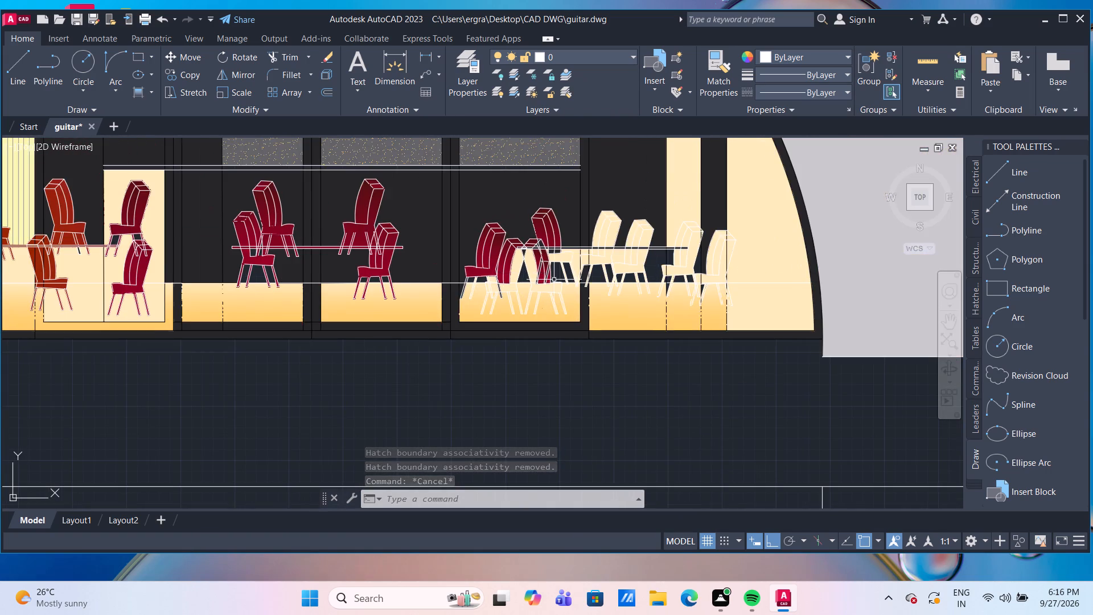
{"action": "scroll", "coordinate": [554, 280], "scroll_direction": "up", "scroll_amount": 2}
{"action": "scroll", "coordinate": [496, 257], "scroll_direction": "up", "scroll_amount": 1}
{"action": "middle_click_drag", "start_coordinate": [488, 259], "coordinate": [490, 224]}
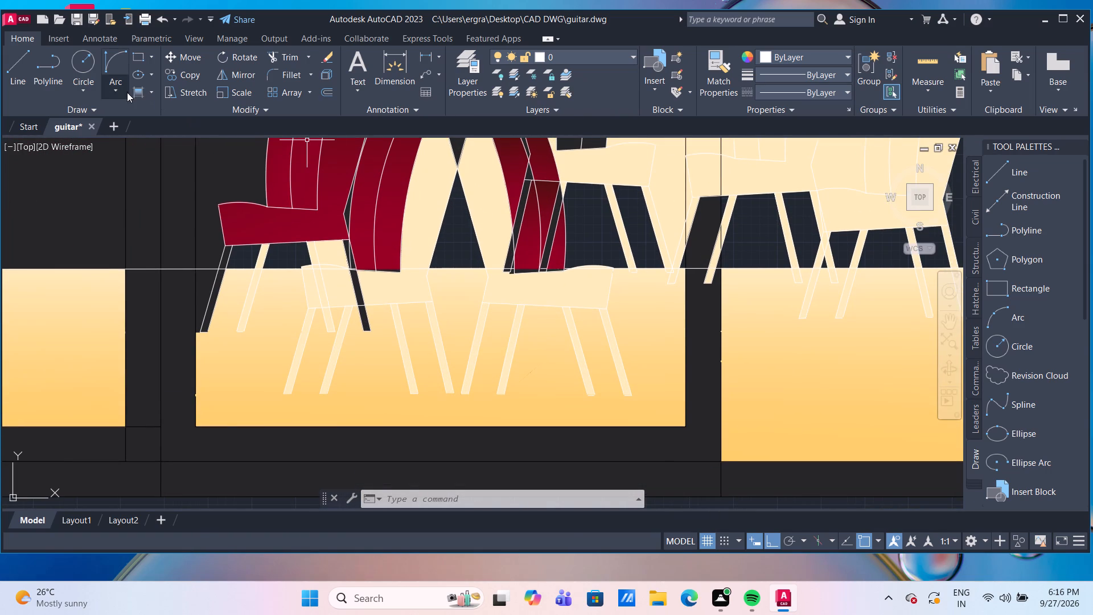
{"action": "left_click", "coordinate": [133, 95]}
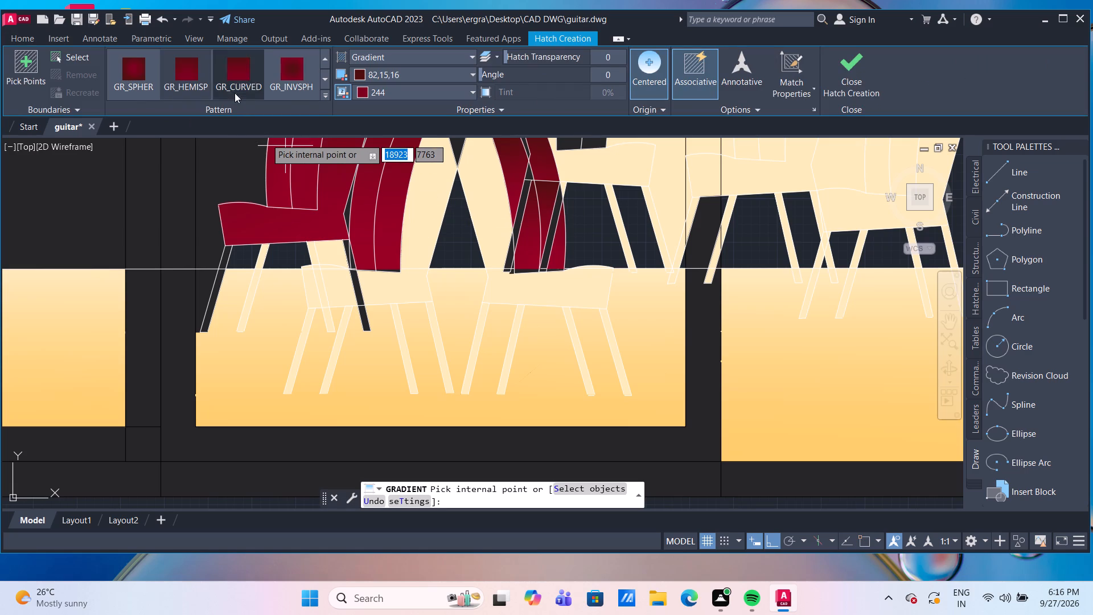
{"action": "left_click", "coordinate": [182, 81]}
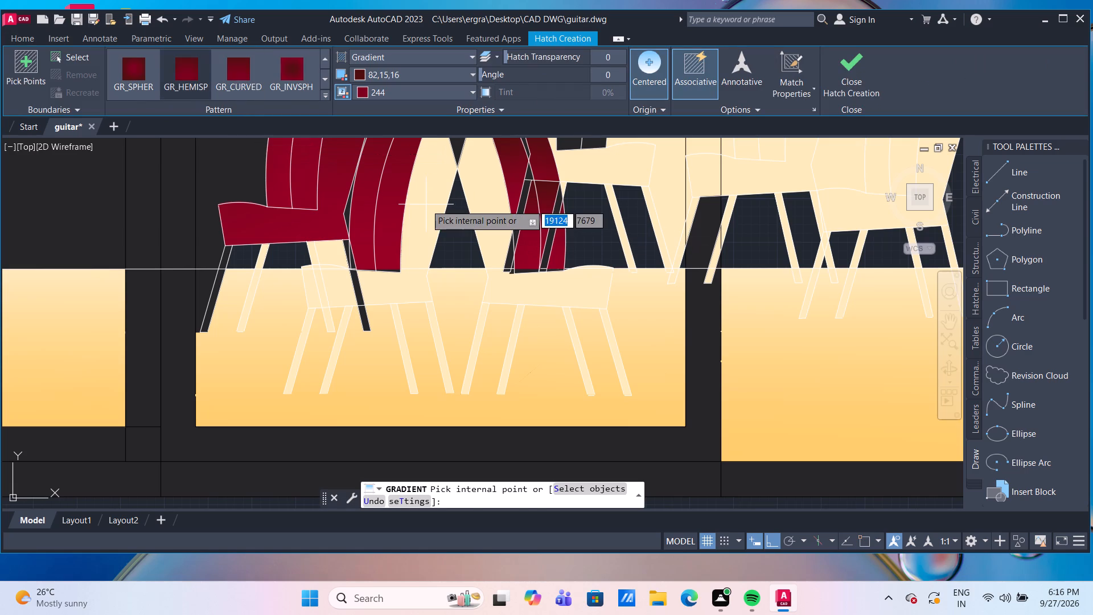
{"action": "left_click", "coordinate": [426, 204]}
{"action": "left_click", "coordinate": [487, 204]}
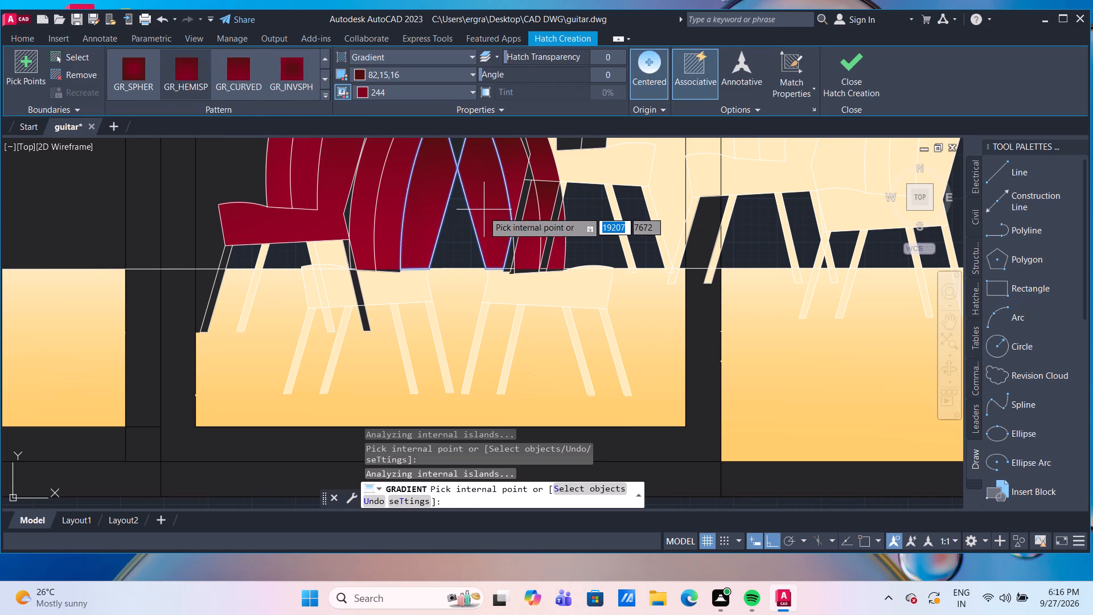
{"action": "key", "text": "Return"}
{"action": "scroll", "coordinate": [464, 253], "scroll_direction": "down", "scroll_amount": 2}
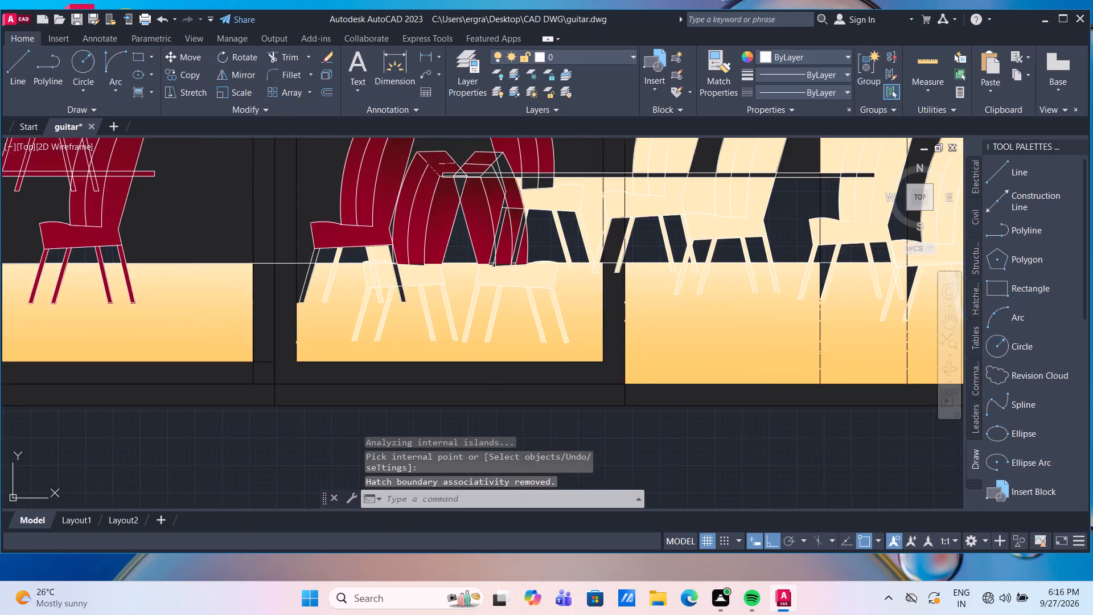
Hatch the triangular gap between the facing chairs and the two gaps under the leftmost chair's seat with solid colour 38,38,39.
{"action": "scroll", "coordinate": [464, 253], "scroll_direction": "down", "scroll_amount": 1}
{"action": "scroll", "coordinate": [459, 245], "scroll_direction": "up", "scroll_amount": 5}
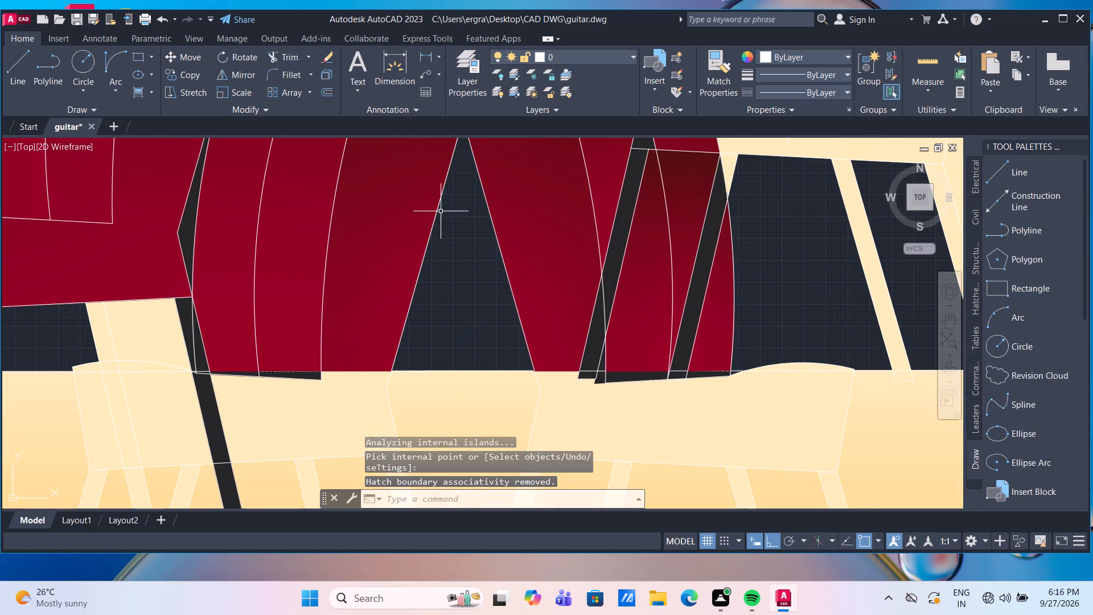
{"action": "left_click", "coordinate": [141, 95]}
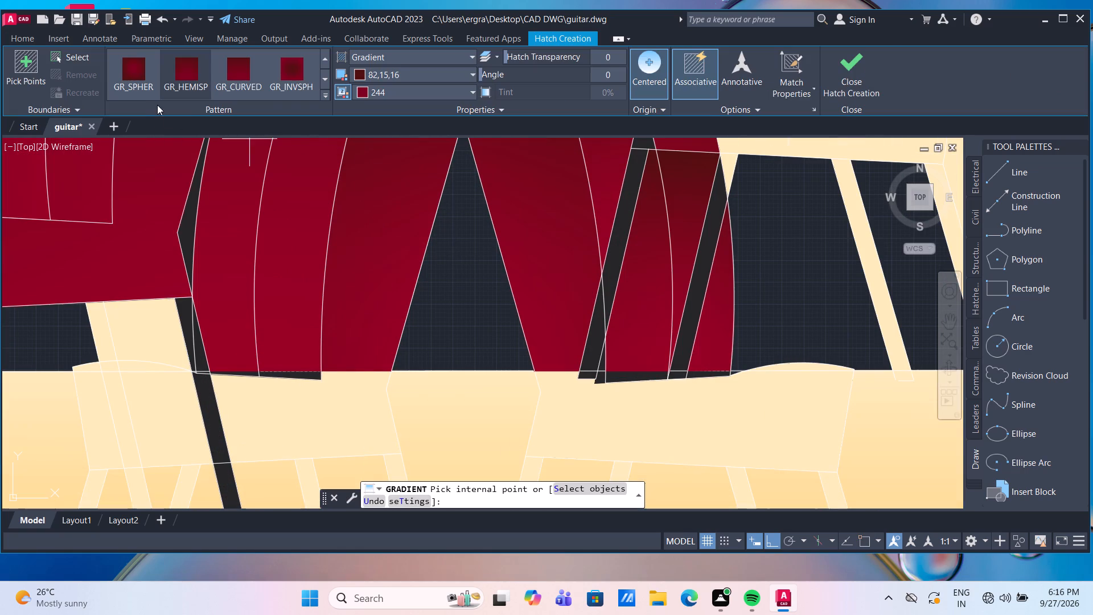
{"action": "key", "text": "Escape"}
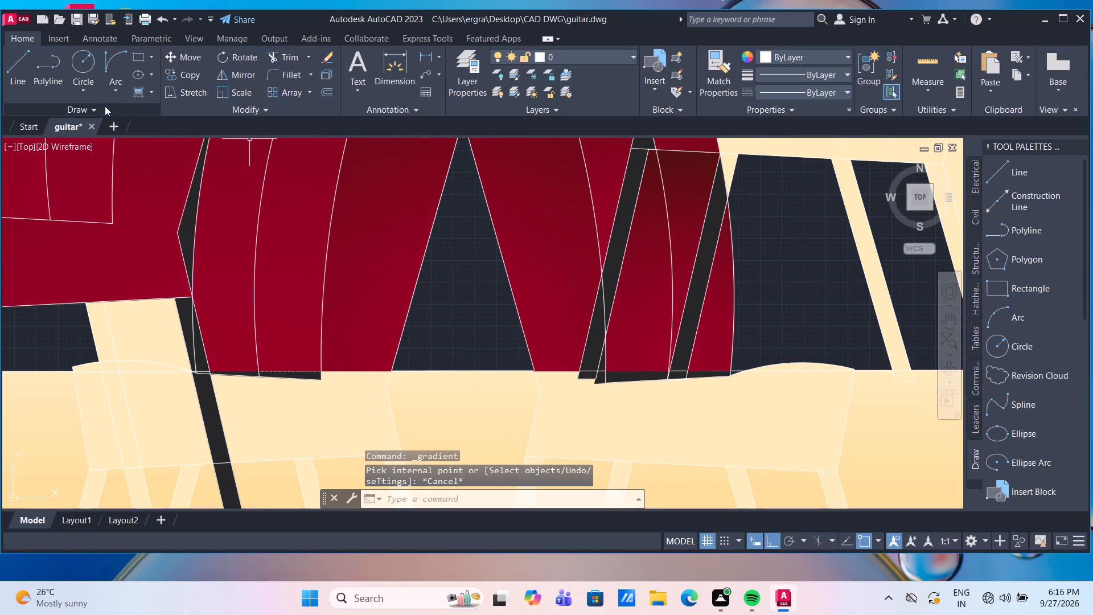
{"action": "left_click", "coordinate": [155, 90]}
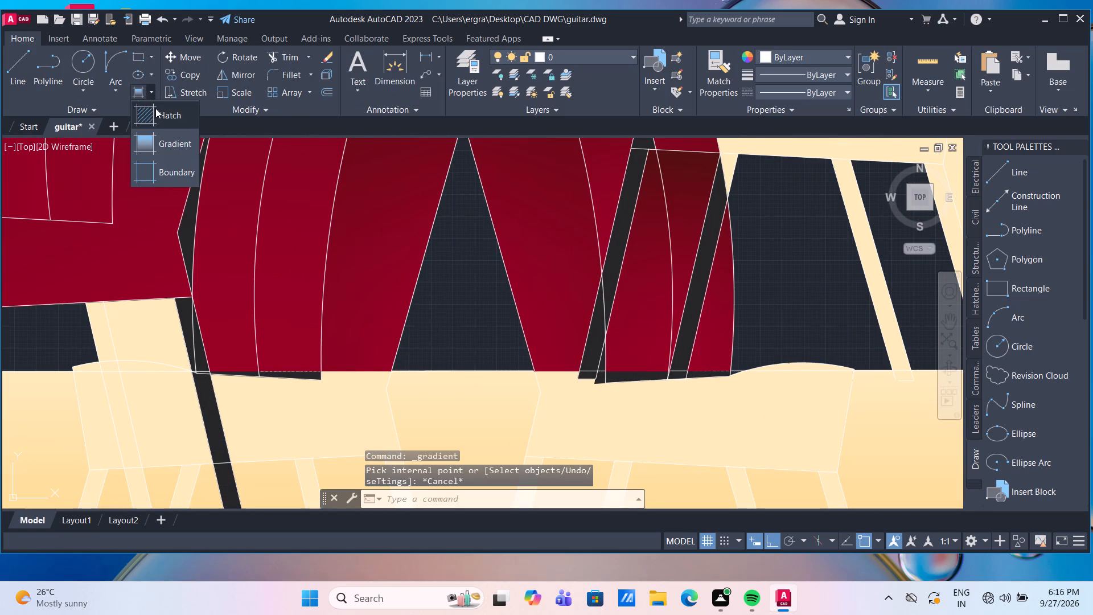
{"action": "left_click", "coordinate": [158, 113]}
{"action": "scroll", "coordinate": [448, 247], "scroll_direction": "down", "scroll_amount": 2}
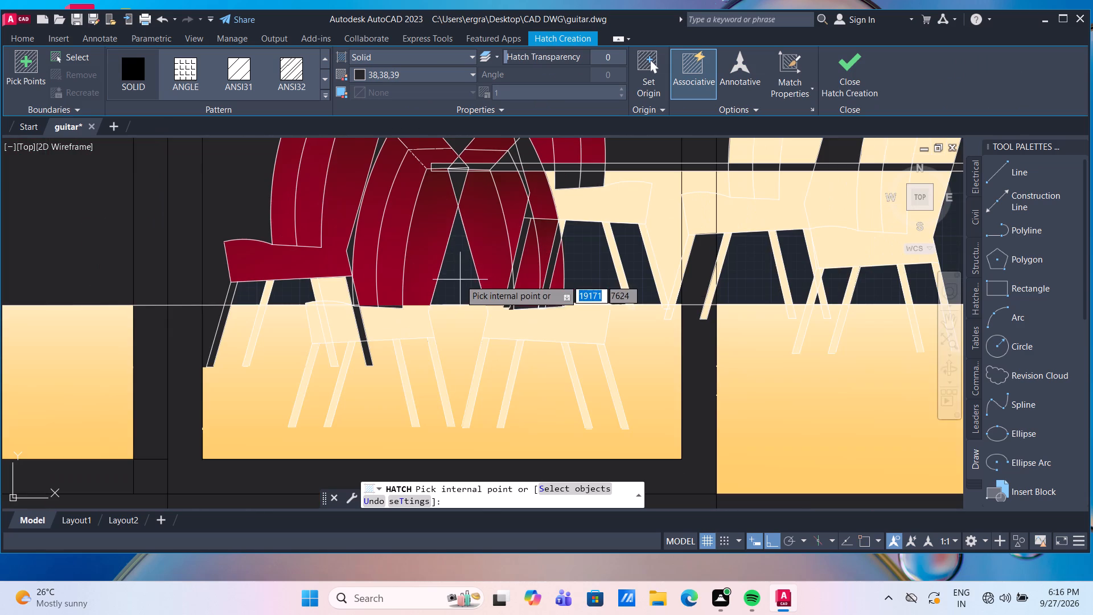
{"action": "left_click", "coordinate": [453, 281]}
{"action": "scroll", "coordinate": [277, 285], "scroll_direction": "up", "scroll_amount": 2}
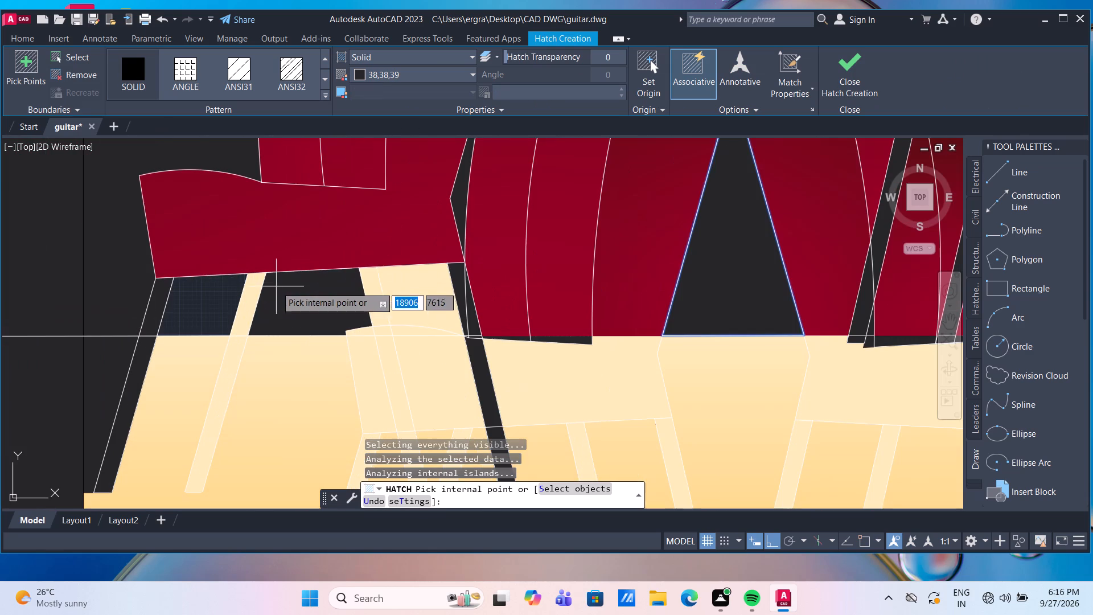
{"action": "left_click", "coordinate": [225, 300]}
{"action": "left_click", "coordinate": [296, 305]}
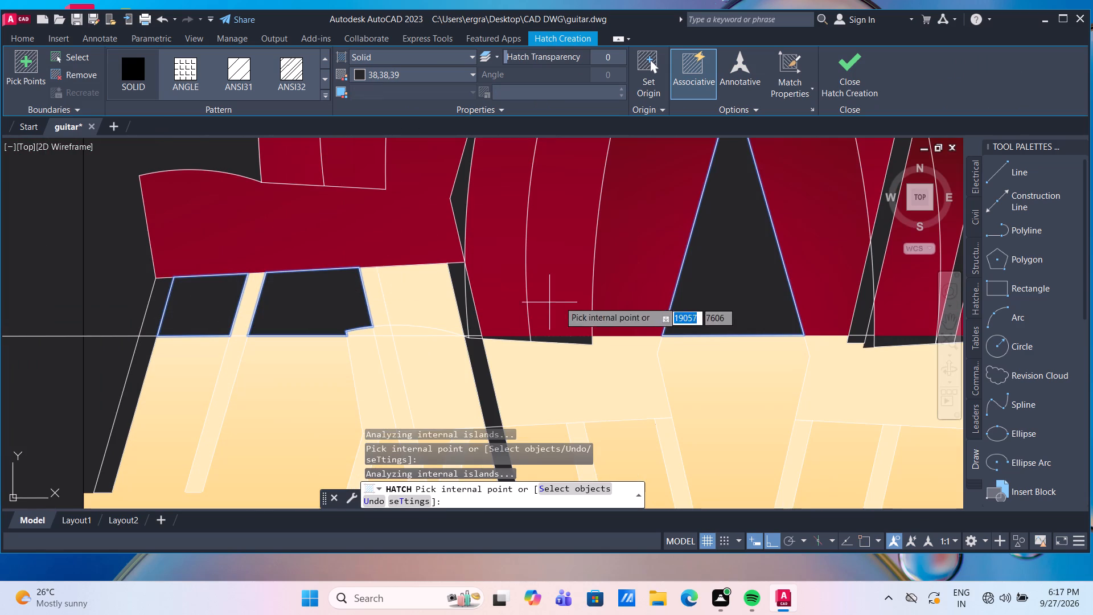
{"action": "key", "text": "Escape"}
Hatch the two leg gaps under each of the two cream chairs nearest the dark red facing chairs with solid colour 38,38,39.
{"action": "scroll", "coordinate": [763, 284], "scroll_direction": "down", "scroll_amount": 2}
{"action": "middle_click_drag", "start_coordinate": [877, 298], "coordinate": [878, 300]}
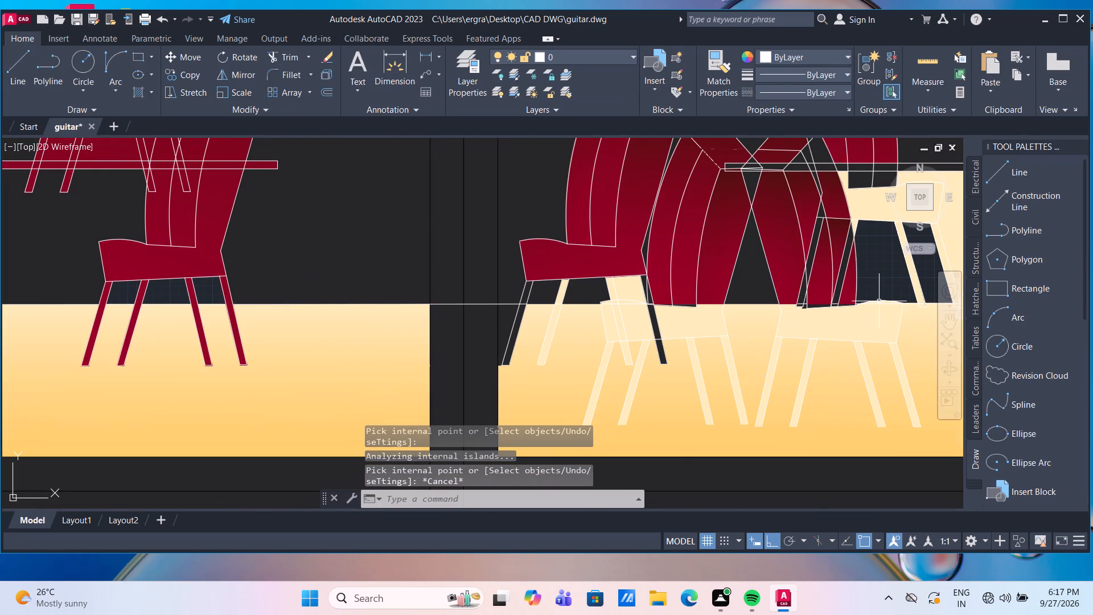
{"action": "middle_click_drag", "start_coordinate": [878, 300], "coordinate": [503, 322]}
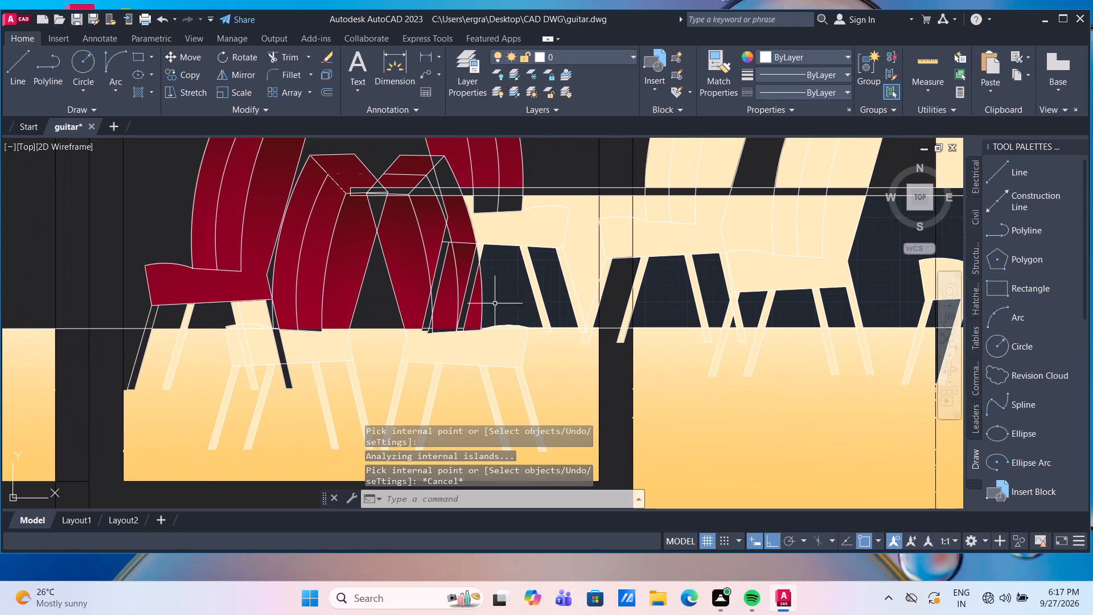
{"action": "scroll", "coordinate": [528, 248], "scroll_direction": "up", "scroll_amount": 1}
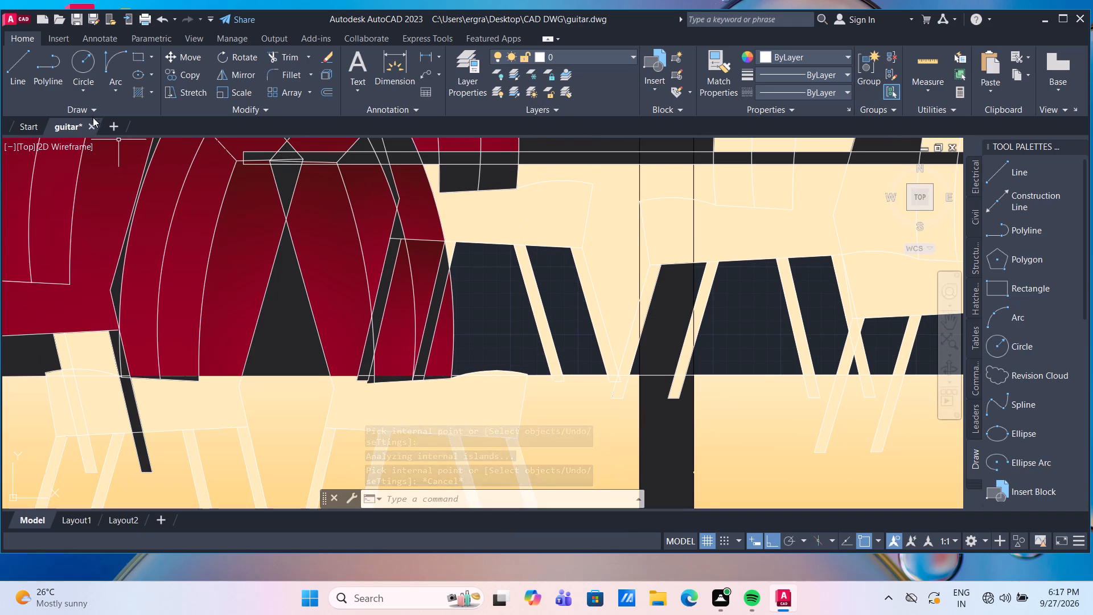
{"action": "left_click", "coordinate": [142, 93]}
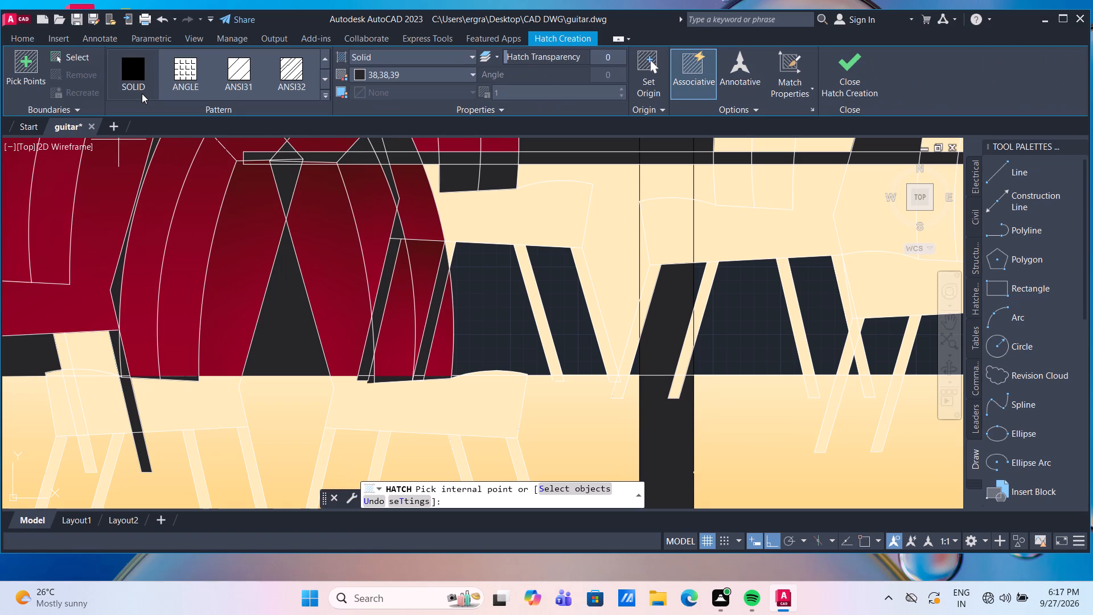
{"action": "left_click", "coordinate": [511, 321]}
{"action": "left_click", "coordinate": [568, 321]}
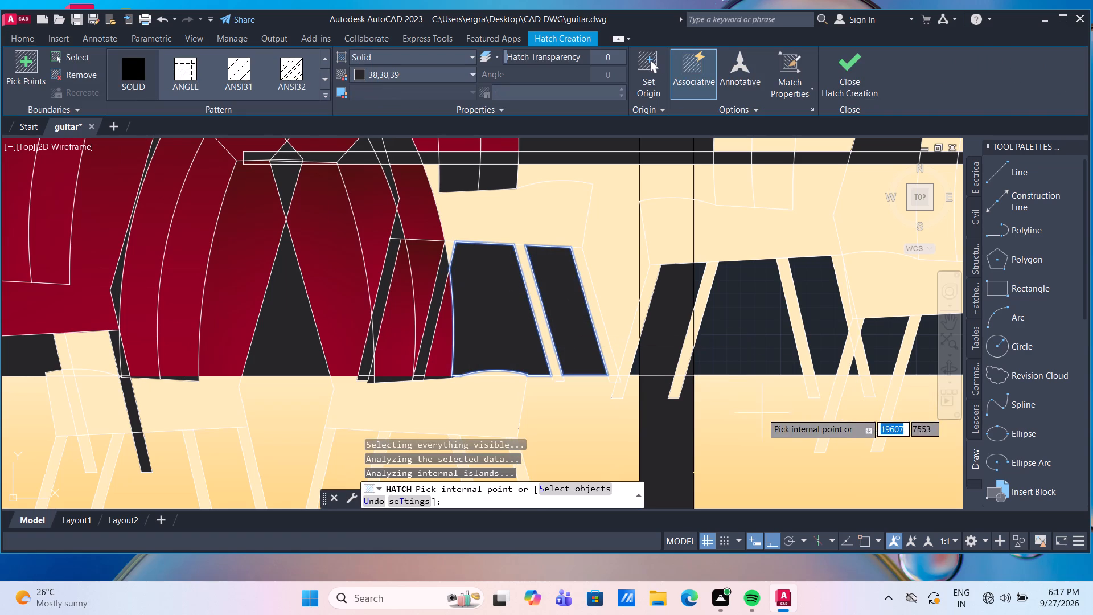
{"action": "left_click", "coordinate": [764, 334]}
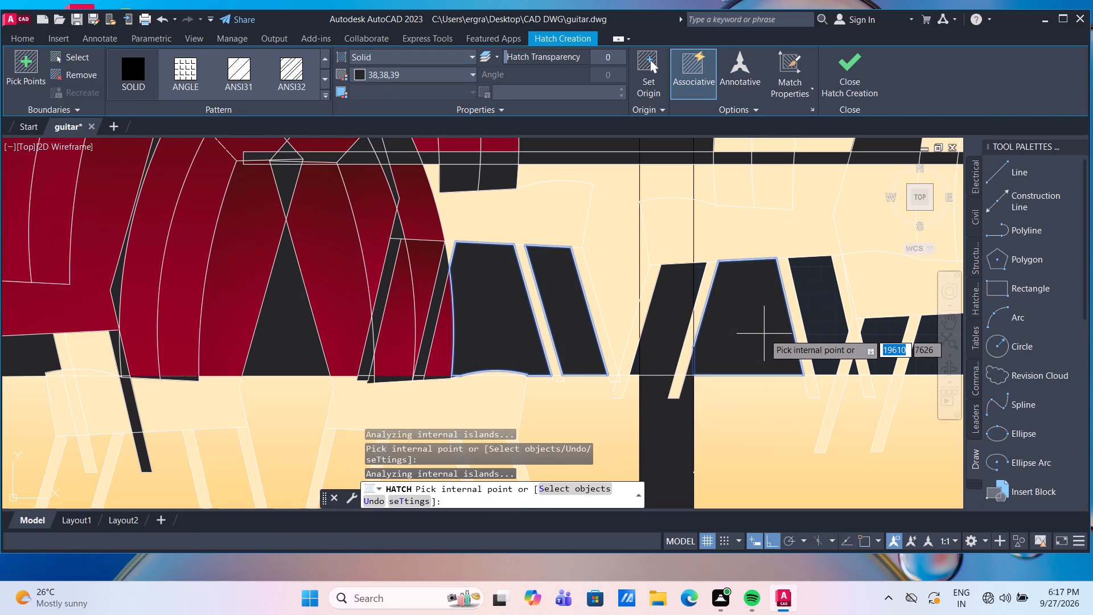
{"action": "left_click", "coordinate": [820, 330]}
{"action": "key", "text": "Escape"}
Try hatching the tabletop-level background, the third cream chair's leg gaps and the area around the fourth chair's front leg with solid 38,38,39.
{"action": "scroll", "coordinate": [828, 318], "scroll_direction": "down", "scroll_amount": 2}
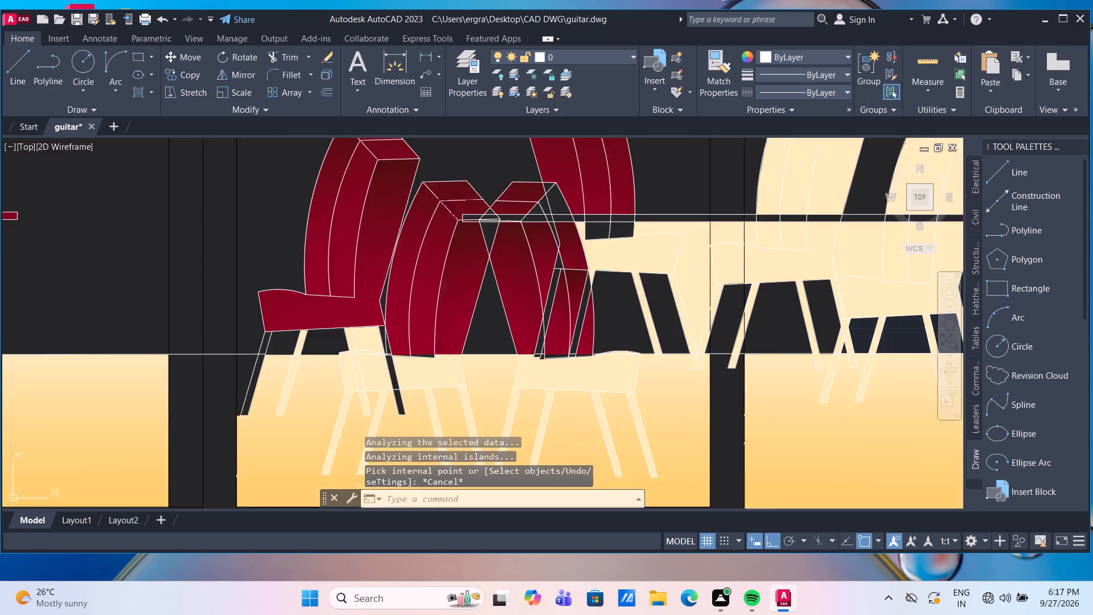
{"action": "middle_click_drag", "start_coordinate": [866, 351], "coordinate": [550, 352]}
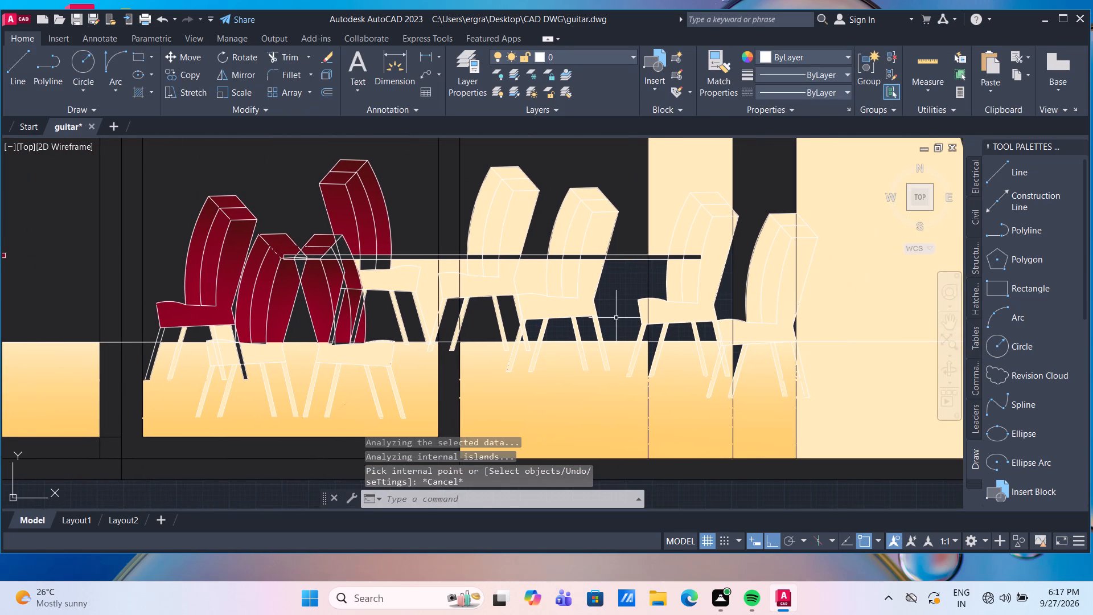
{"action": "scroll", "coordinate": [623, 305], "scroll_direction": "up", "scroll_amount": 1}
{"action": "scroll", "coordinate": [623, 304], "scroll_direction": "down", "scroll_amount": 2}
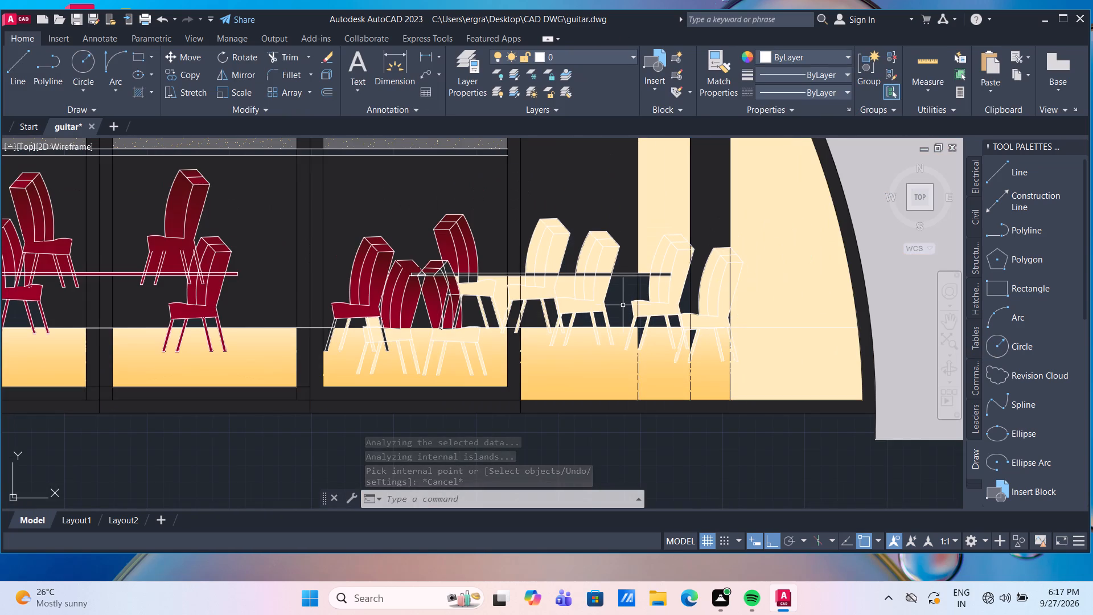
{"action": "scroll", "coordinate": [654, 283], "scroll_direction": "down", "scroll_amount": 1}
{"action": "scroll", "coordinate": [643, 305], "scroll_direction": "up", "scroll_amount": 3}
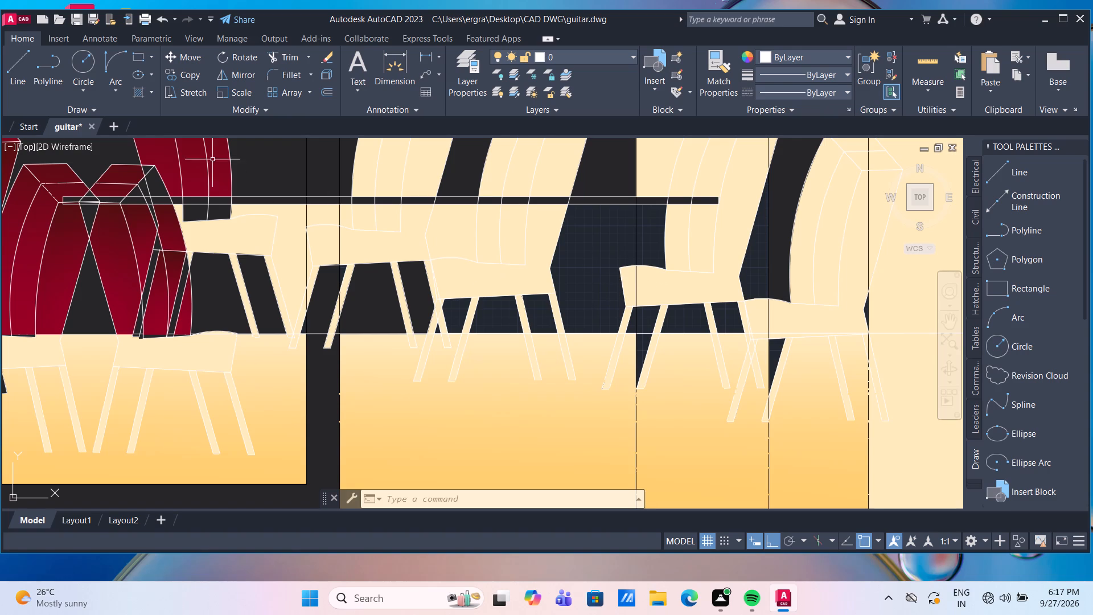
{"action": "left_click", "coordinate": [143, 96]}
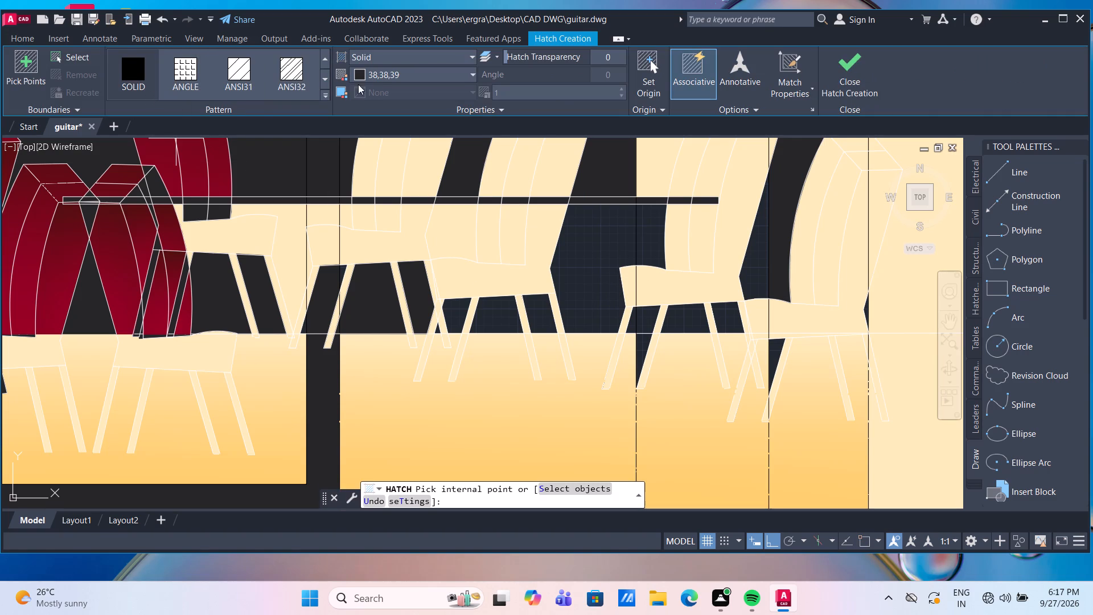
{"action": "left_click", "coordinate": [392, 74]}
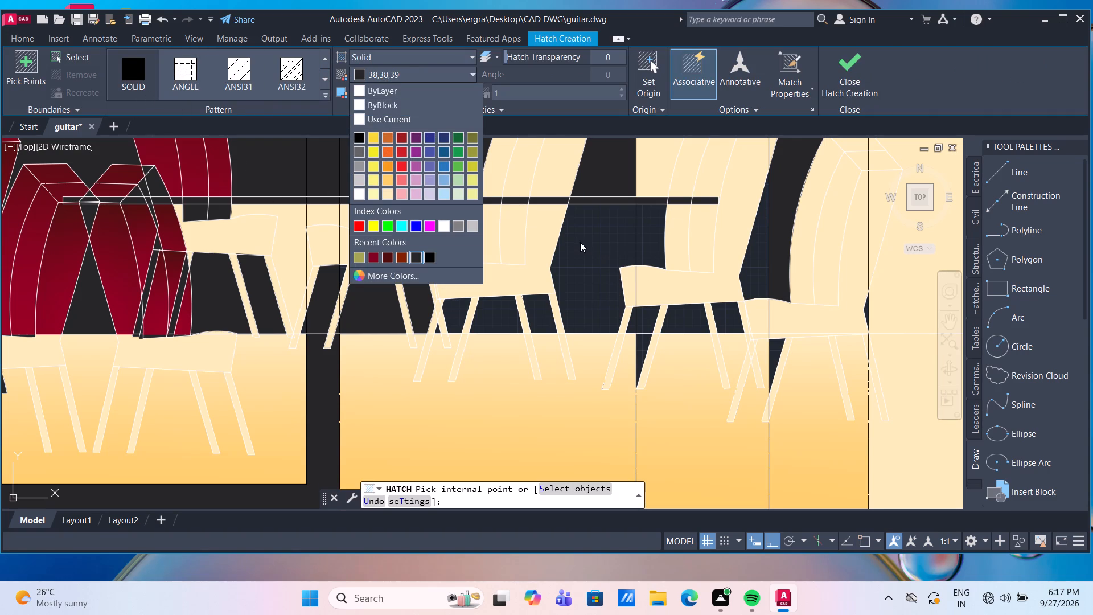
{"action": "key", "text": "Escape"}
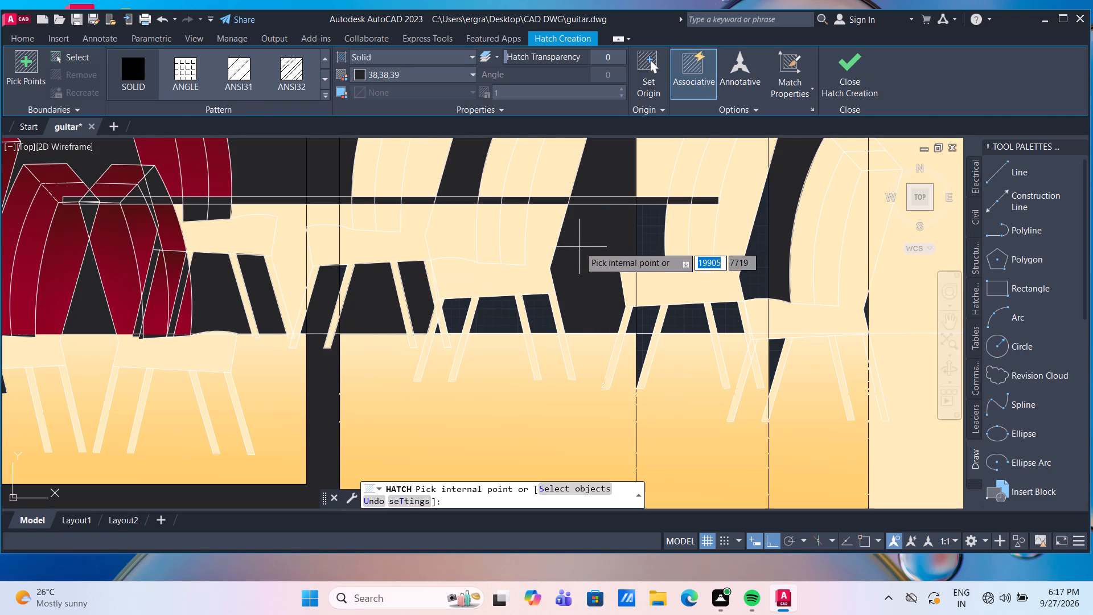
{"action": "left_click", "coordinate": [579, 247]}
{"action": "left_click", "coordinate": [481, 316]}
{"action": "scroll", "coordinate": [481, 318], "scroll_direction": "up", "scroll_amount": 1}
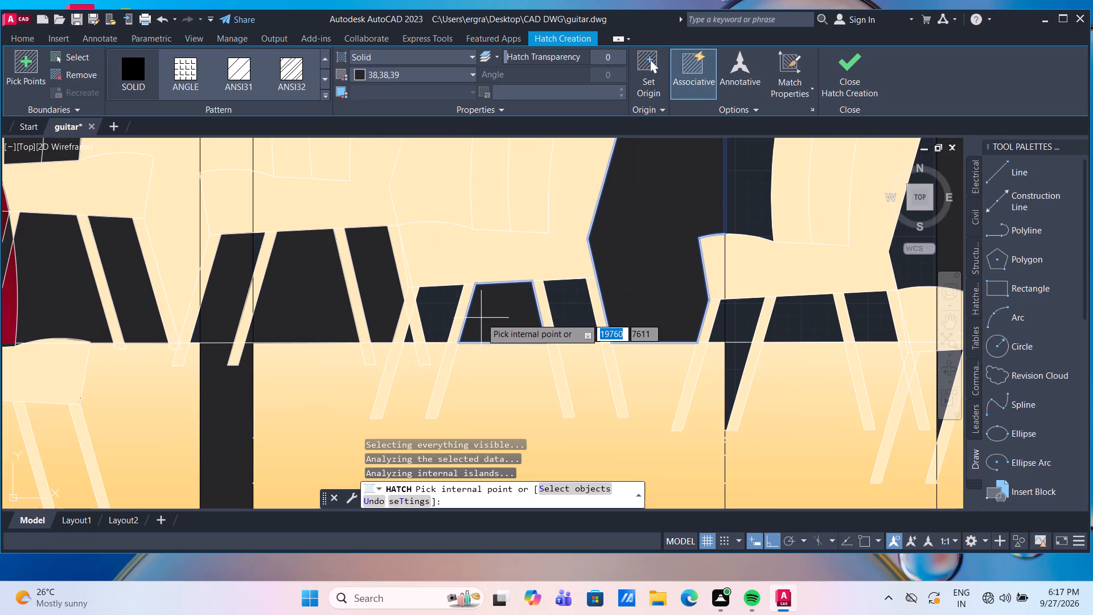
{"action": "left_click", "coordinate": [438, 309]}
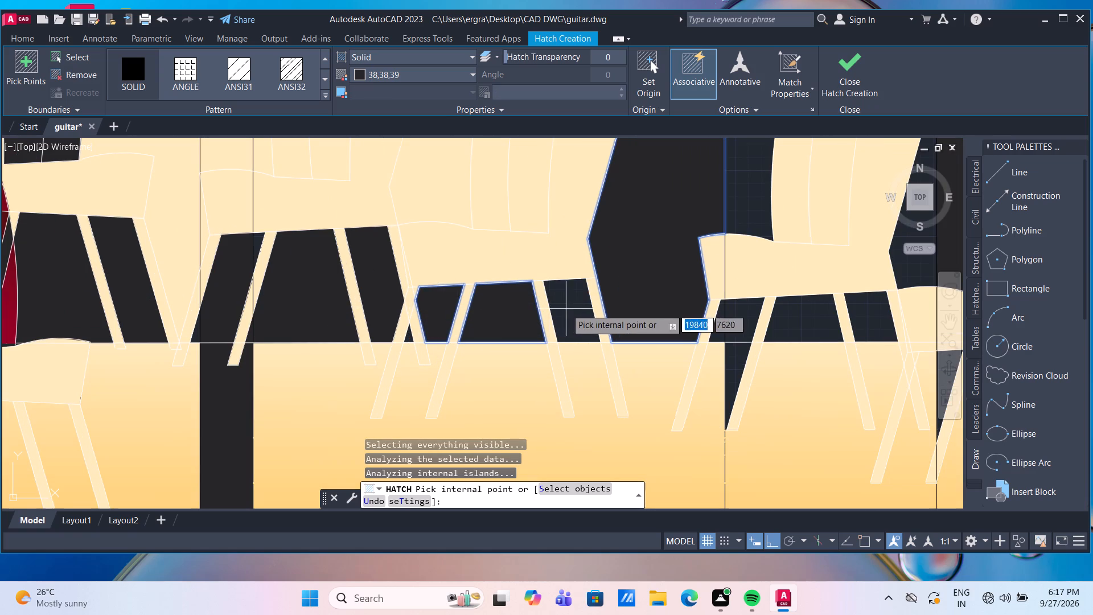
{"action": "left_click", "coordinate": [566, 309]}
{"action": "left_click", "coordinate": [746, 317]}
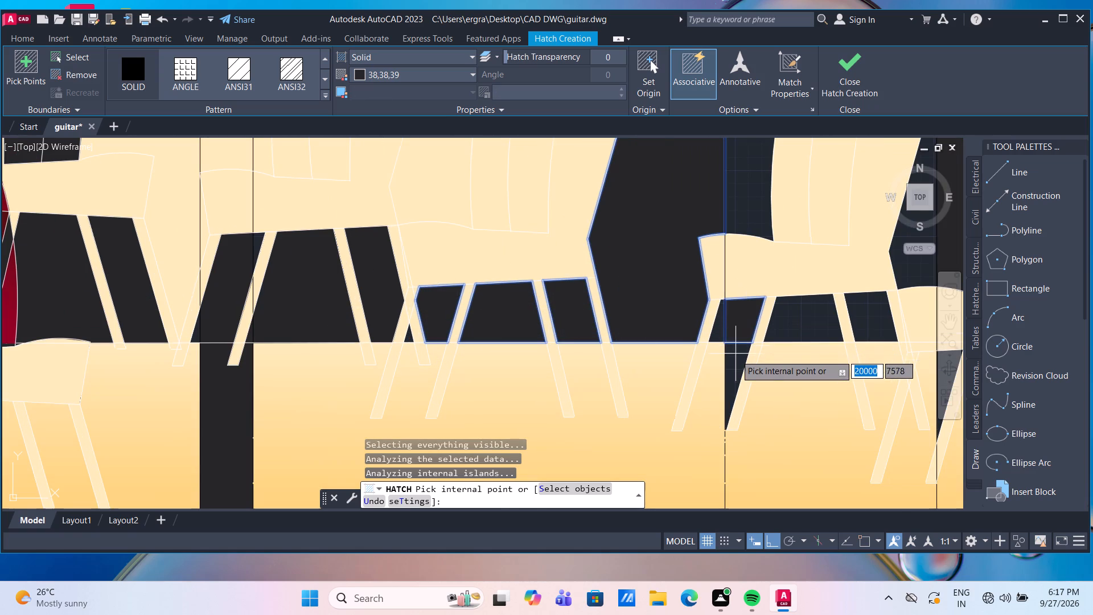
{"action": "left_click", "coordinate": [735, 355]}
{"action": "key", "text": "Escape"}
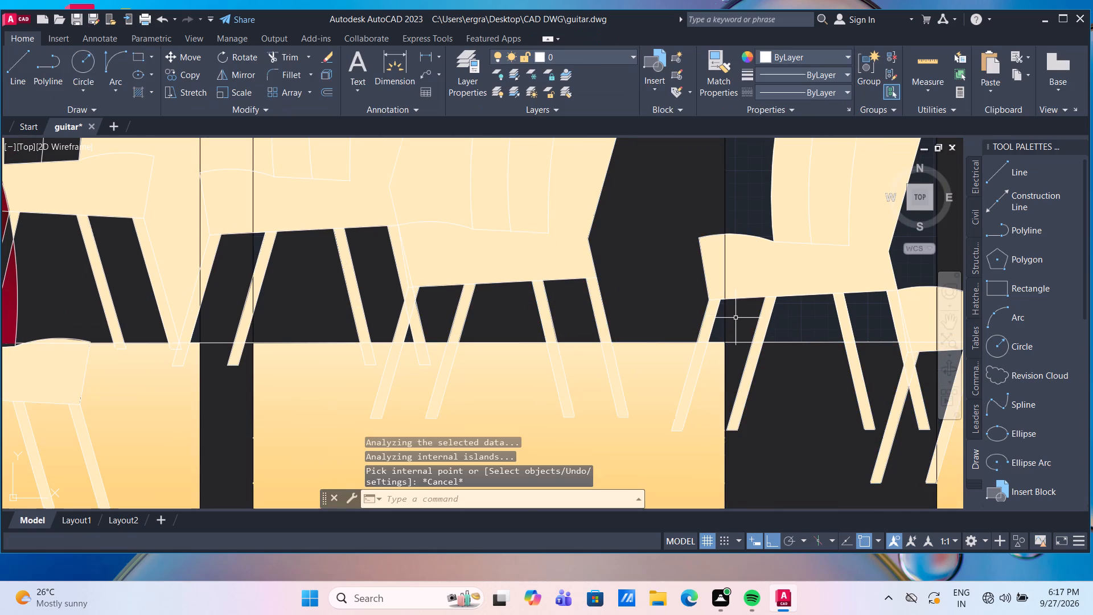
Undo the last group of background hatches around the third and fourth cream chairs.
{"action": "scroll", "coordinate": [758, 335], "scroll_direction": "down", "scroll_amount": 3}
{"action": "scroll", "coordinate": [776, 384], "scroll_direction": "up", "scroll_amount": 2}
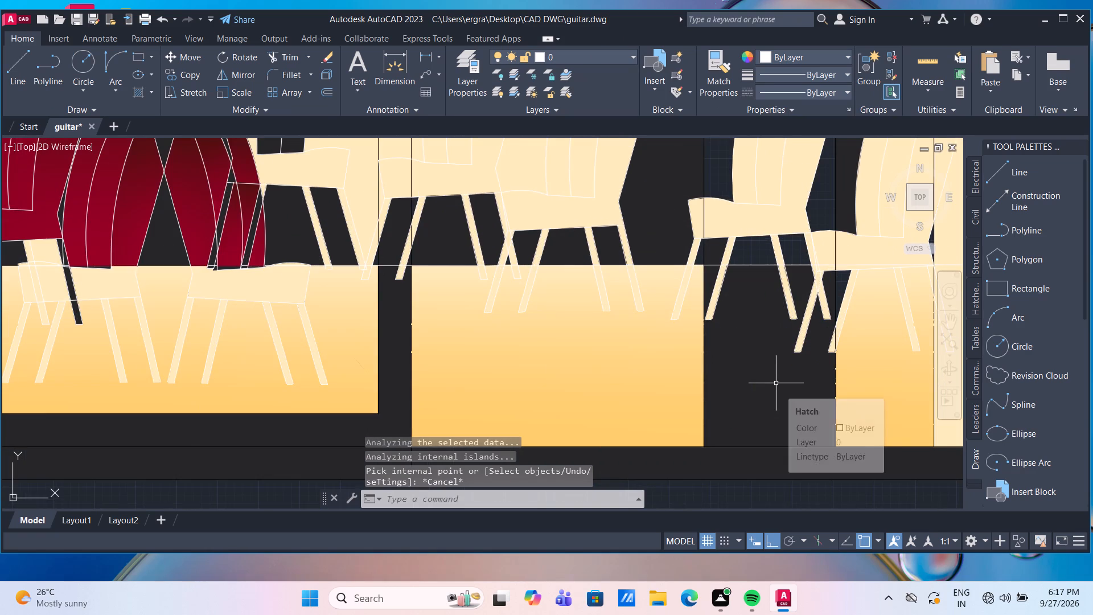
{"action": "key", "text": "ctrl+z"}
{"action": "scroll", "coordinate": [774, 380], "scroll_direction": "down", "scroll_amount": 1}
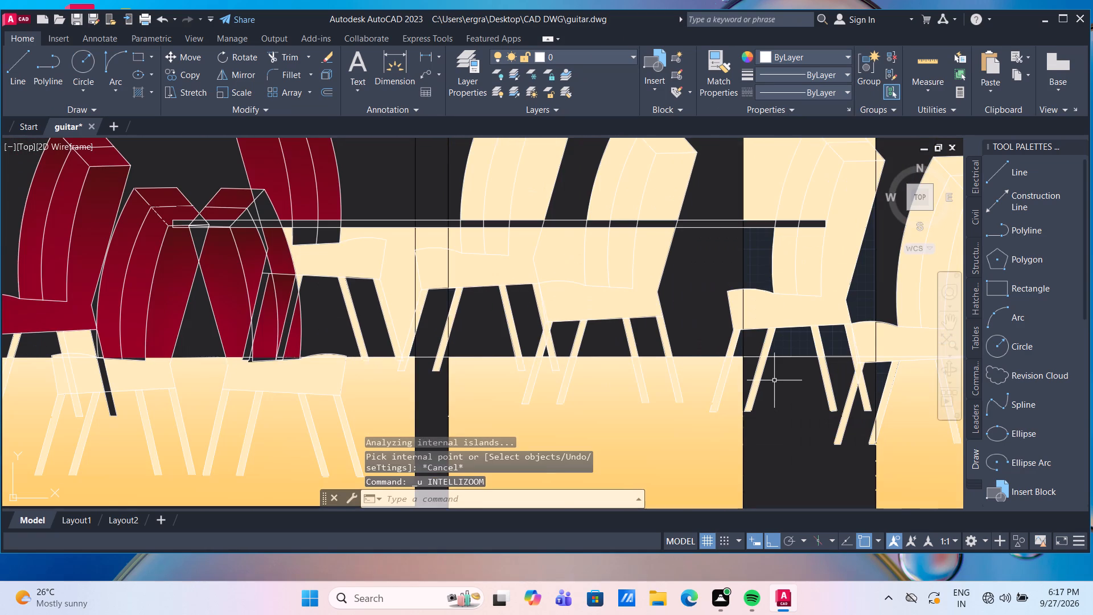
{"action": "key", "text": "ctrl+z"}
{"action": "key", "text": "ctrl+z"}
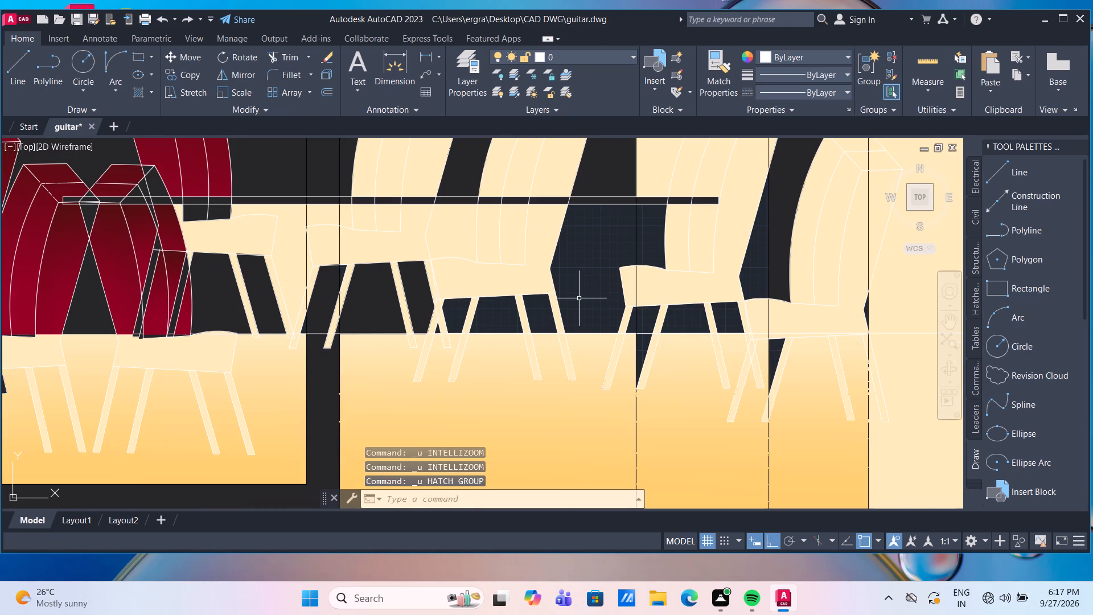
Hatch the wide gap between the third and fourth cream chairs and the third chair's three leg gaps with solid 38,38,39.
{"action": "left_click", "coordinate": [133, 94]}
{"action": "left_click", "coordinate": [589, 285]}
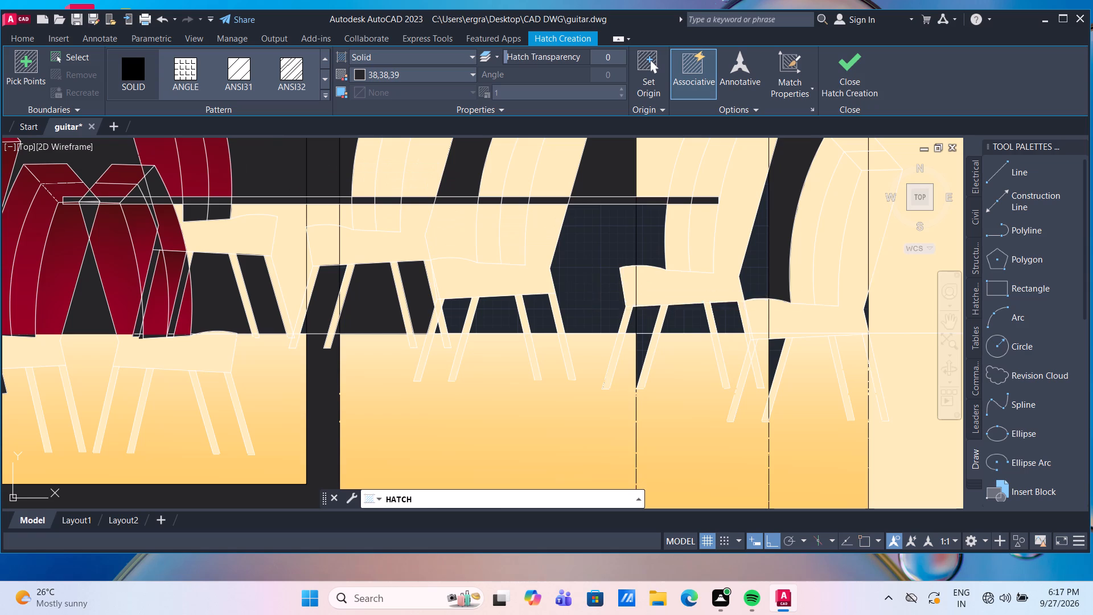
{"action": "left_click", "coordinate": [490, 313]}
{"action": "scroll", "coordinate": [475, 318], "scroll_direction": "up", "scroll_amount": 1}
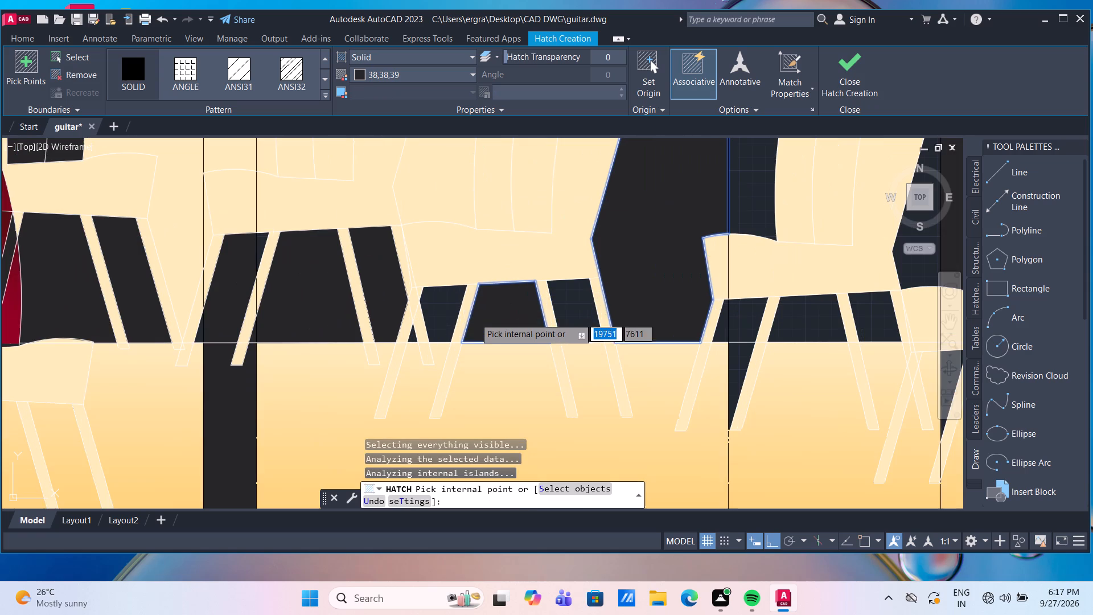
{"action": "left_click", "coordinate": [446, 301]}
{"action": "left_click", "coordinate": [575, 303]}
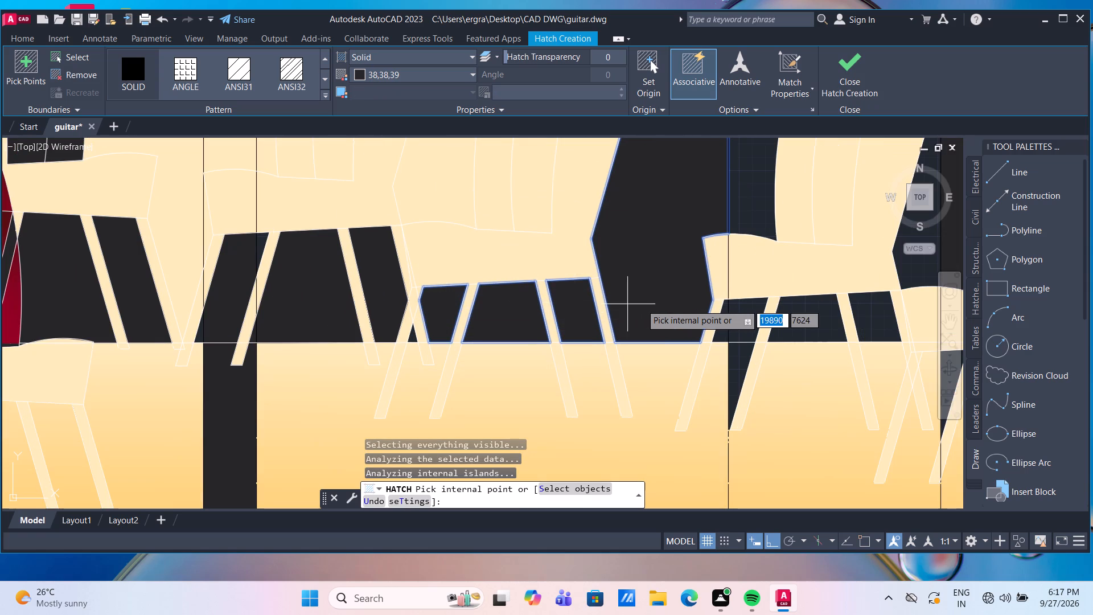
{"action": "key", "text": "Escape"}
Examine the remaining unfilled chairs, background strips and floor along the arch interior.
{"action": "scroll", "coordinate": [811, 328], "scroll_direction": "down", "scroll_amount": 1}
{"action": "middle_click_drag", "start_coordinate": [811, 328], "coordinate": [651, 325]}
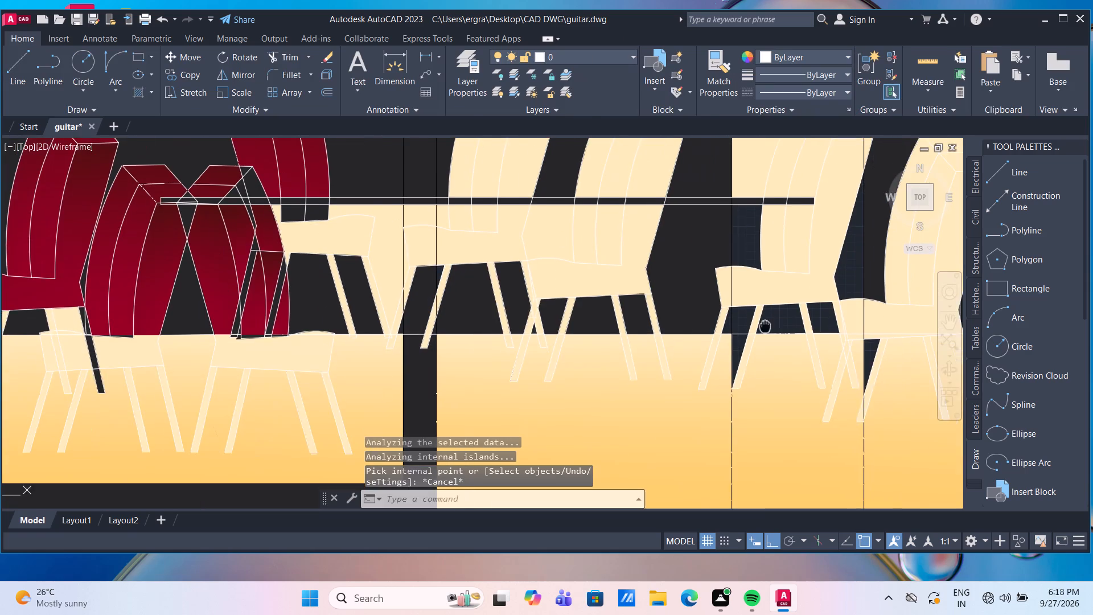
{"action": "middle_click_drag", "start_coordinate": [651, 325], "coordinate": [490, 320]}
{"action": "scroll", "coordinate": [490, 320], "scroll_direction": "down", "scroll_amount": 2}
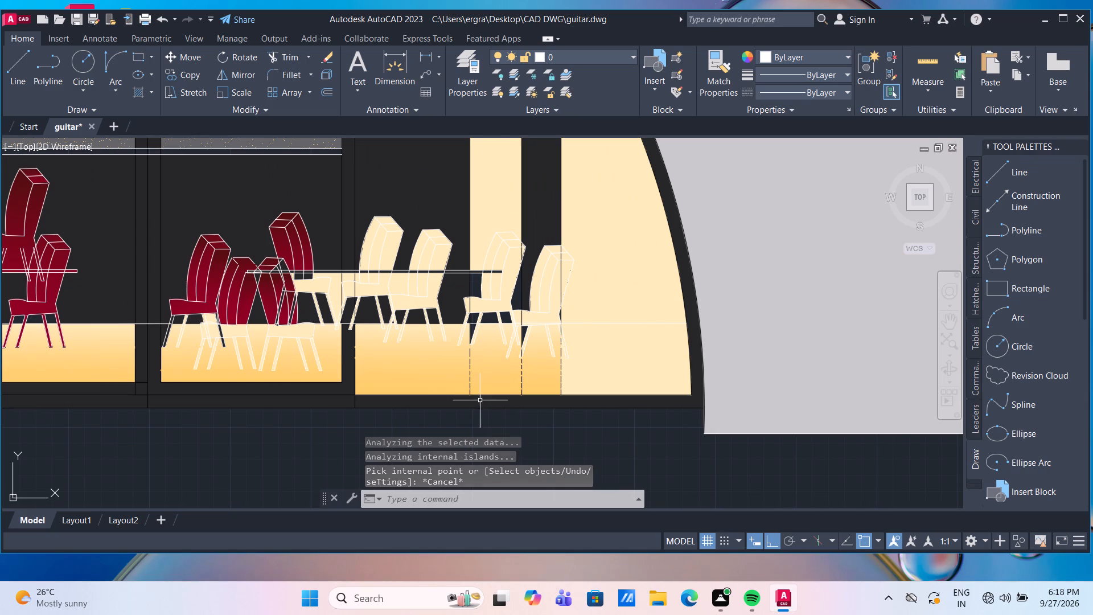
{"action": "scroll", "coordinate": [484, 412], "scroll_direction": "down", "scroll_amount": 1}
{"action": "scroll", "coordinate": [502, 400], "scroll_direction": "up", "scroll_amount": 1}
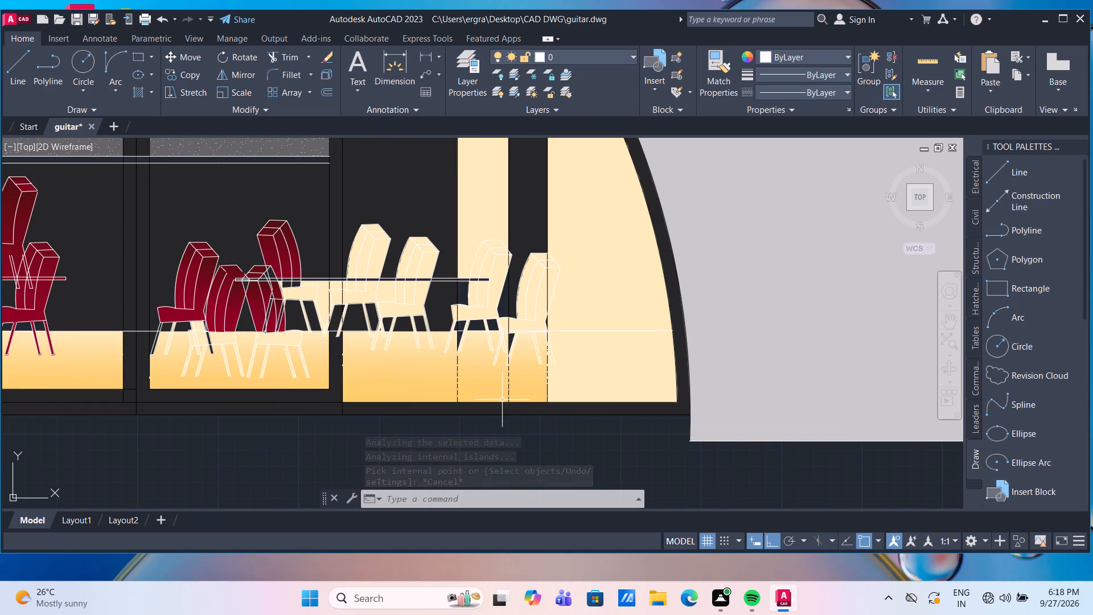
{"action": "scroll", "coordinate": [507, 335], "scroll_direction": "down", "scroll_amount": 2}
{"action": "scroll", "coordinate": [526, 327], "scroll_direction": "up", "scroll_amount": 2}
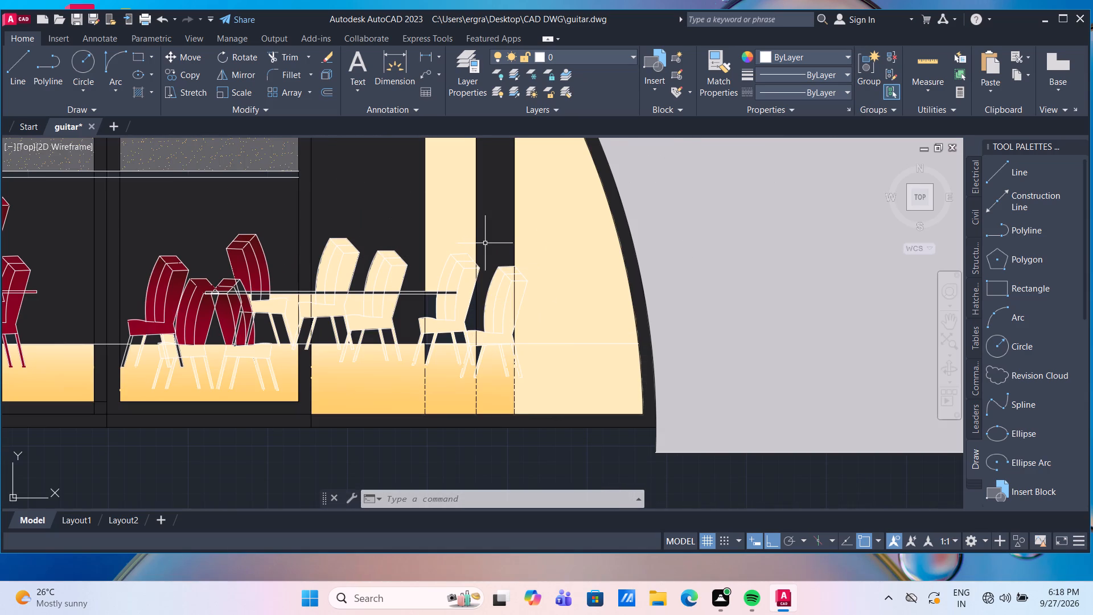
{"action": "scroll", "coordinate": [253, 192], "scroll_direction": "down", "scroll_amount": 4}
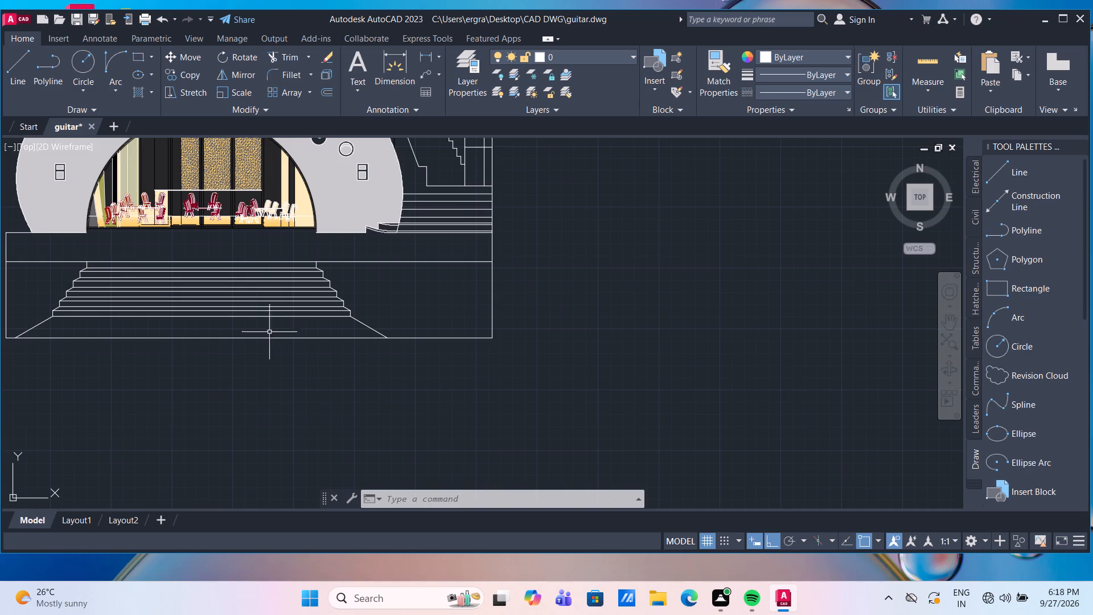
Gradient-fill the left front chair's seat sections, two left legs and the overlapping rear-chair leg at the third table with 82,15,16 and 244.
{"action": "scroll", "coordinate": [243, 262], "scroll_direction": "up", "scroll_amount": 1}
{"action": "scroll", "coordinate": [229, 212], "scroll_direction": "up", "scroll_amount": 1}
{"action": "middle_click_drag", "start_coordinate": [229, 212], "coordinate": [346, 265]}
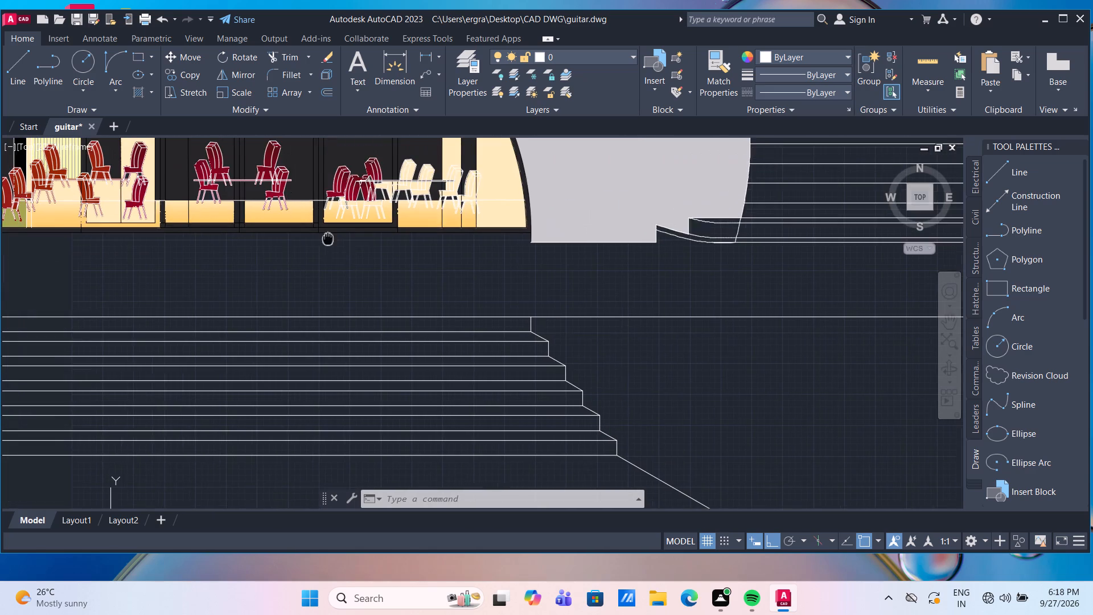
{"action": "scroll", "coordinate": [359, 215], "scroll_direction": "up", "scroll_amount": 3}
{"action": "scroll", "coordinate": [350, 260], "scroll_direction": "up", "scroll_amount": 1}
{"action": "middle_click_drag", "start_coordinate": [347, 290], "coordinate": [342, 257]}
{"action": "left_click", "coordinate": [138, 92]}
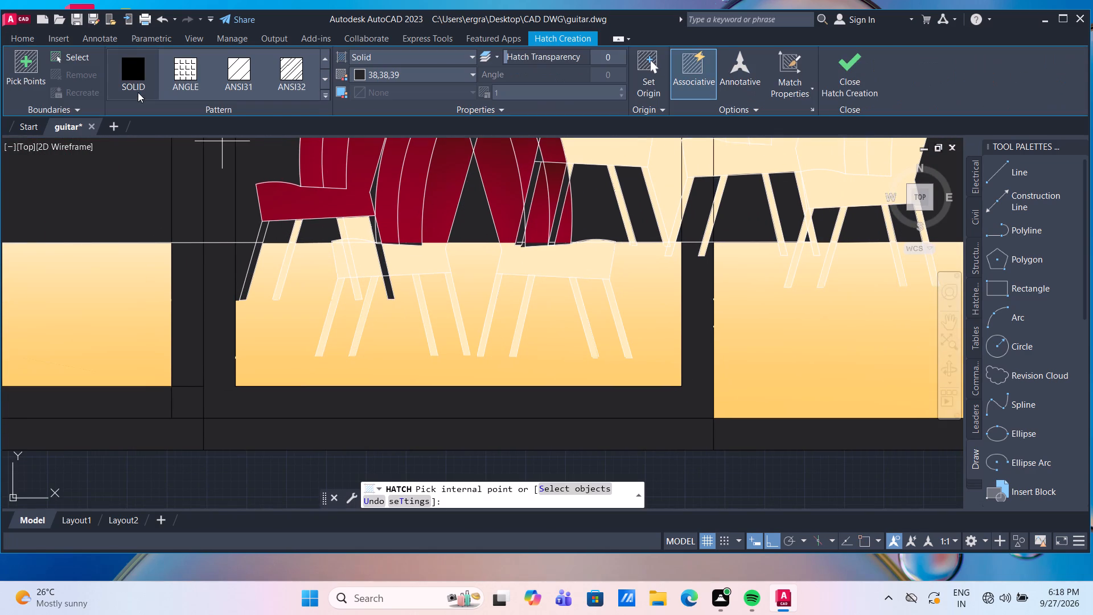
{"action": "key", "text": "Escape"}
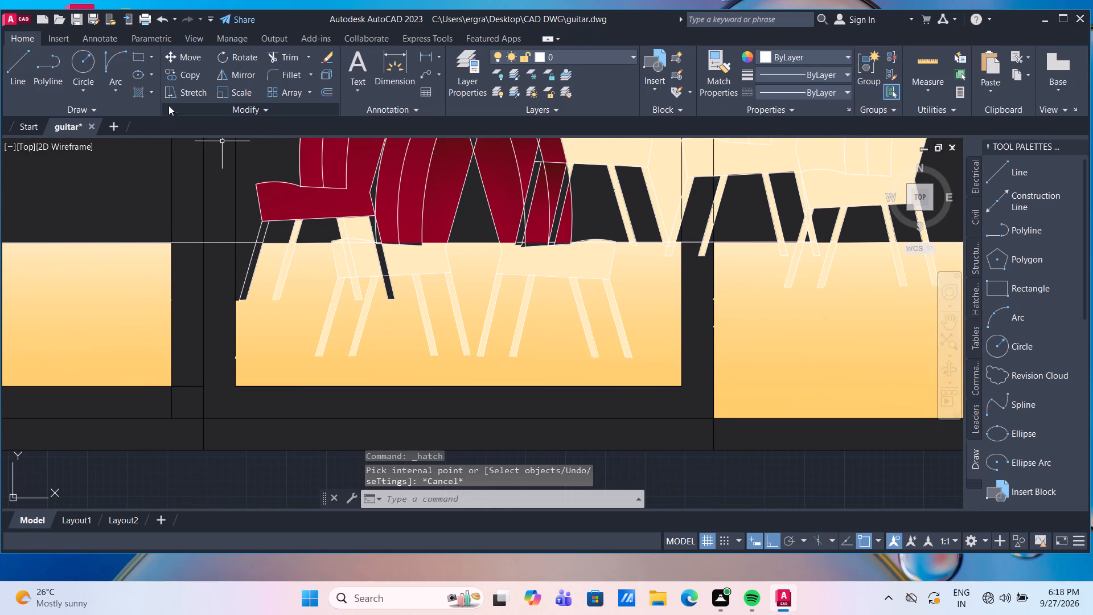
{"action": "left_click", "coordinate": [153, 93]}
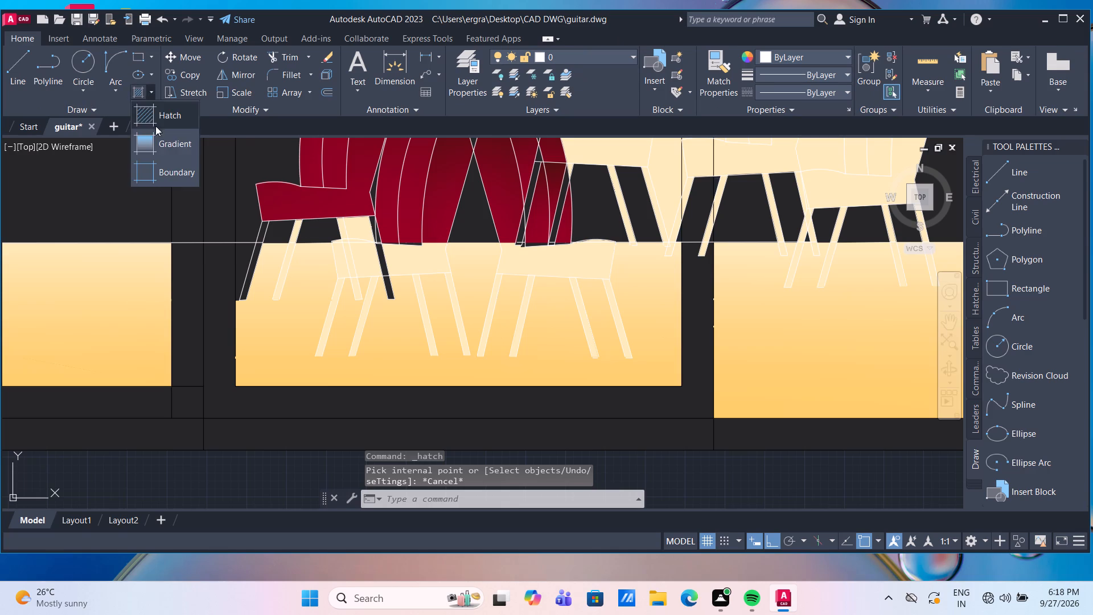
{"action": "left_click", "coordinate": [172, 142]}
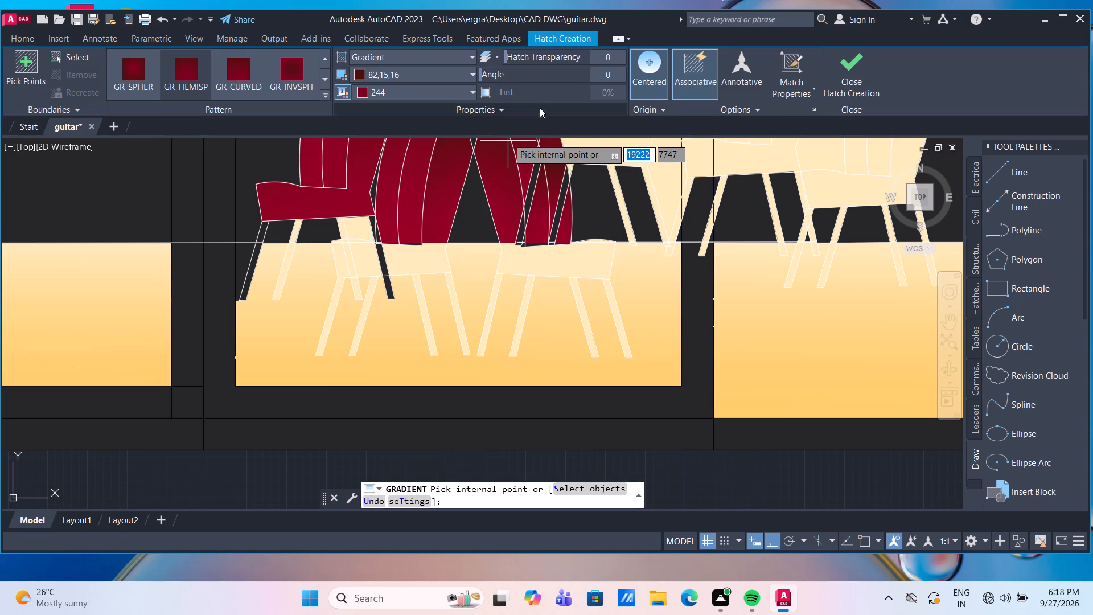
{"action": "scroll", "coordinate": [352, 276], "scroll_direction": "up", "scroll_amount": 2}
{"action": "left_click", "coordinate": [376, 231]}
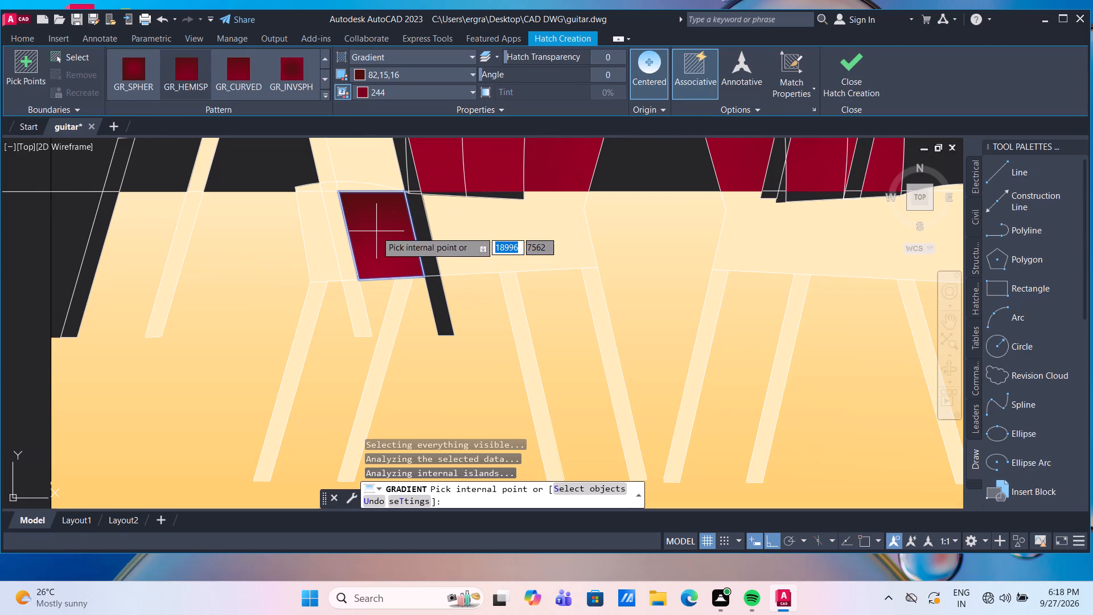
{"action": "scroll", "coordinate": [365, 176], "scroll_direction": "down", "scroll_amount": 2}
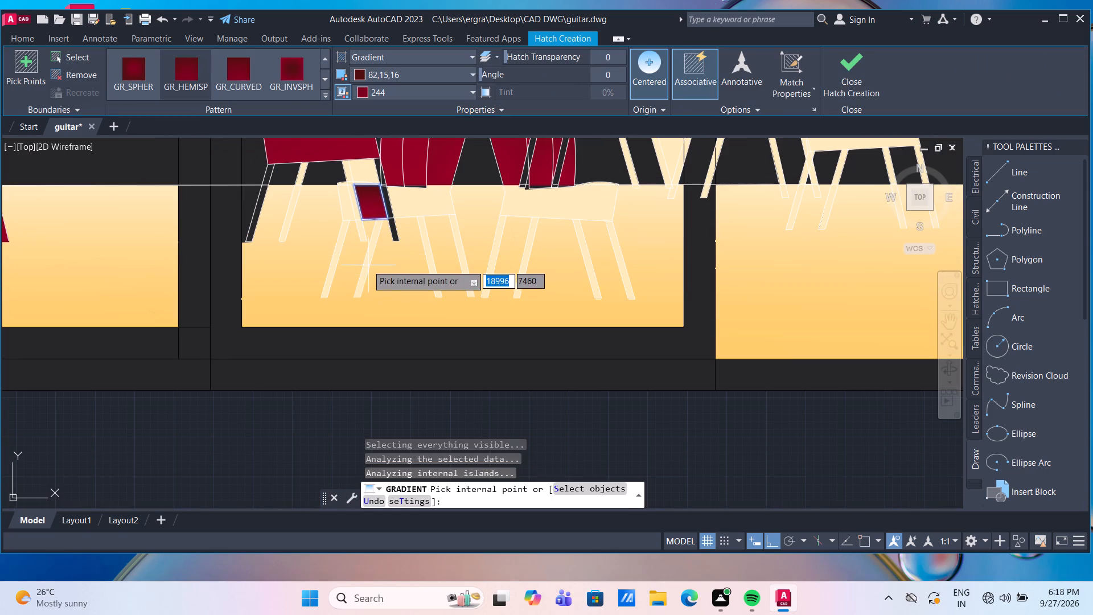
{"action": "left_click", "coordinate": [367, 263]}
{"action": "scroll", "coordinate": [347, 254], "scroll_direction": "up", "scroll_amount": 3}
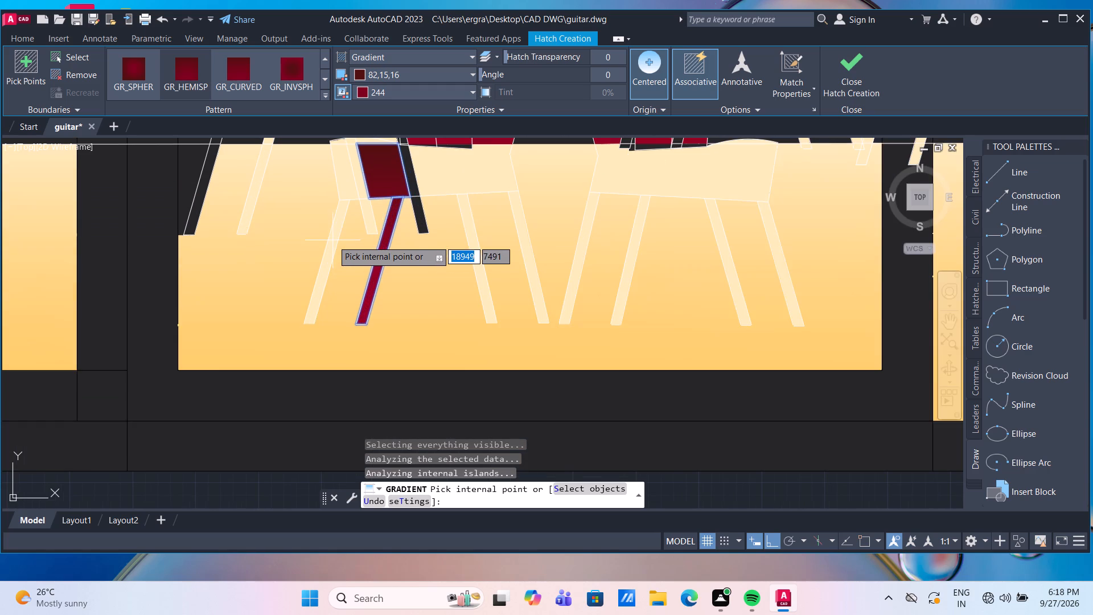
{"action": "left_click", "coordinate": [334, 237]}
{"action": "left_click", "coordinate": [346, 179]}
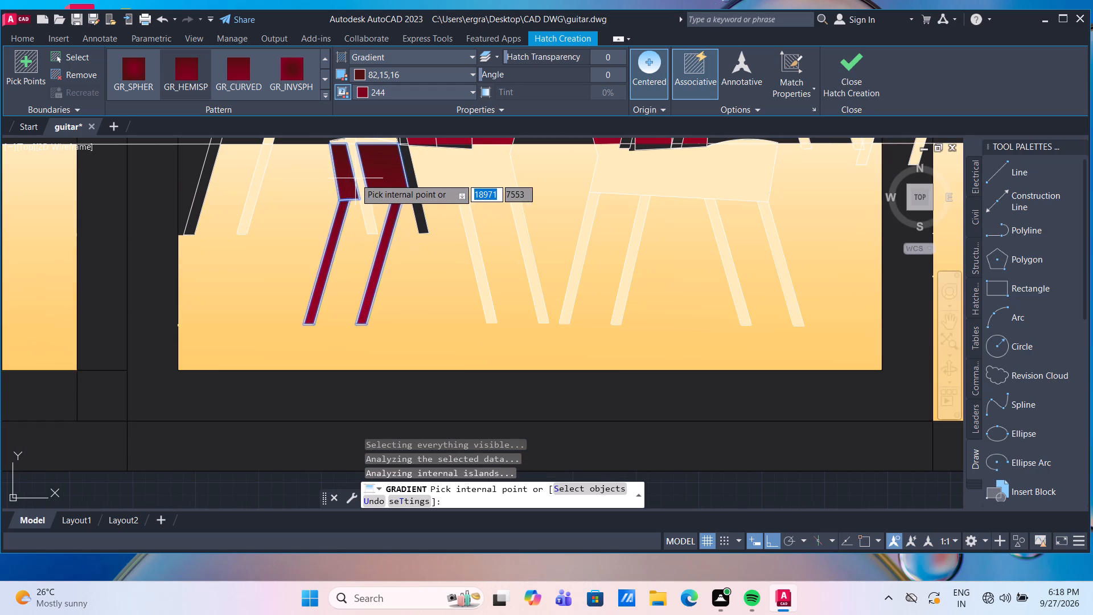
{"action": "left_click", "coordinate": [368, 215]}
{"action": "left_click", "coordinate": [363, 183]}
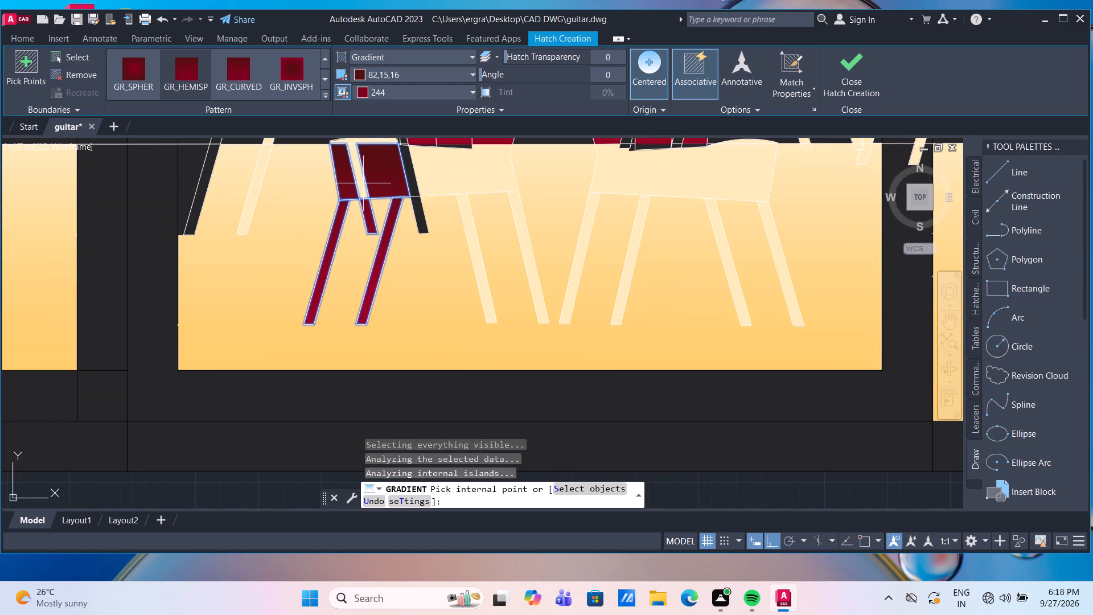
Fill the leftmost chair's leg sections above the floor line with the 82,15,16 to 244 gradient.
{"action": "scroll", "coordinate": [363, 185], "scroll_direction": "down", "scroll_amount": 1}
{"action": "middle_click_drag", "start_coordinate": [367, 192], "coordinate": [375, 301]}
{"action": "scroll", "coordinate": [382, 251], "scroll_direction": "up", "scroll_amount": 2}
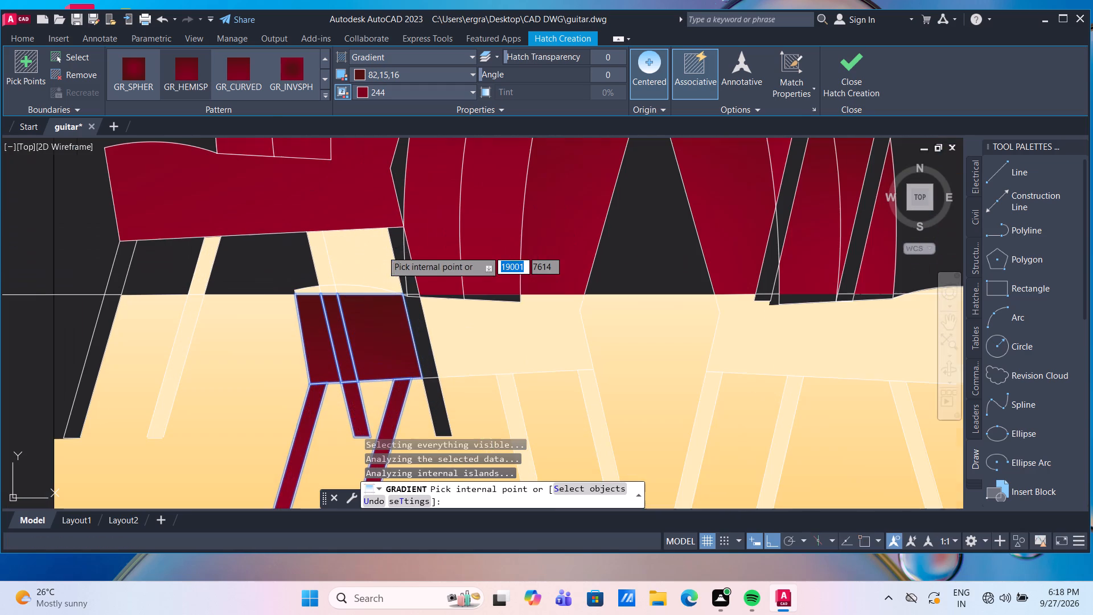
{"action": "left_click", "coordinate": [361, 264]}
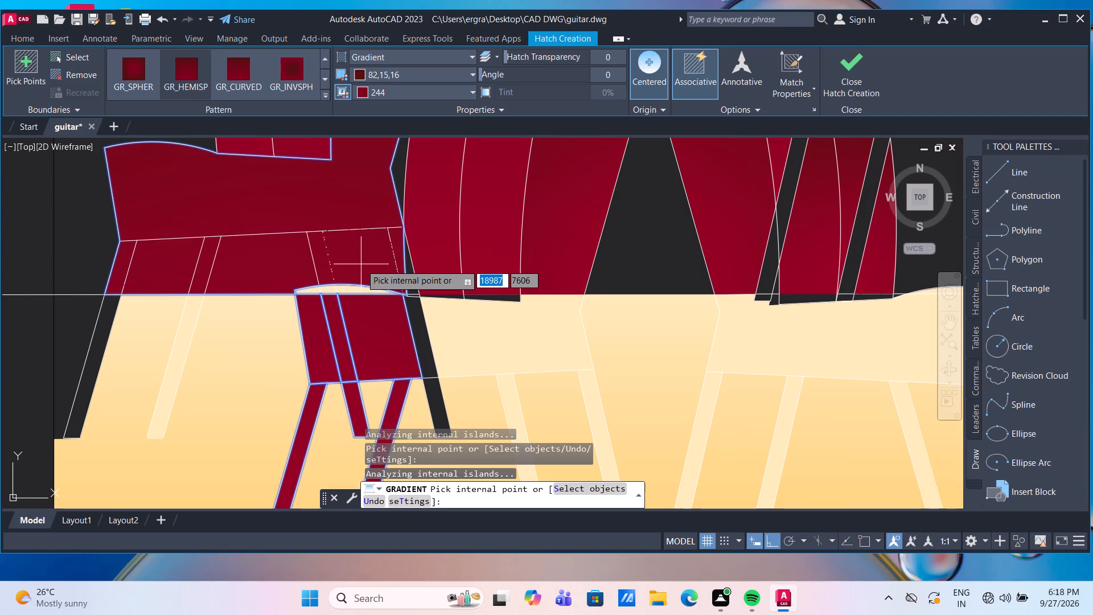
{"action": "key", "text": "Escape"}
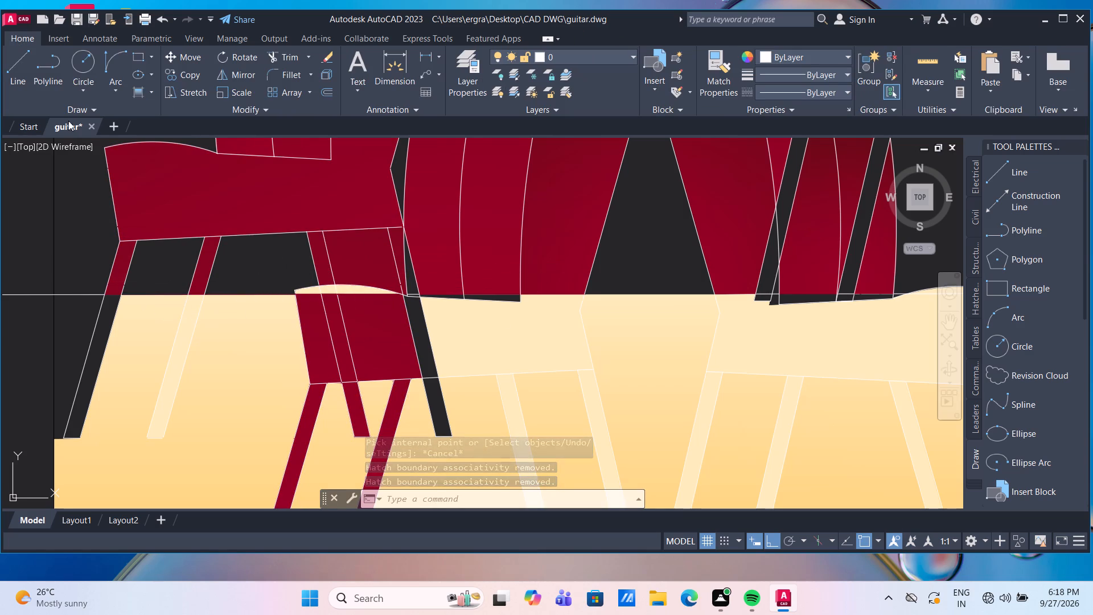
Fill the leftmost chair's two lower leg sections and the left front chair's remaining seat area with the 82,15,16 to 244 gradient.
{"action": "left_click", "coordinate": [137, 95]}
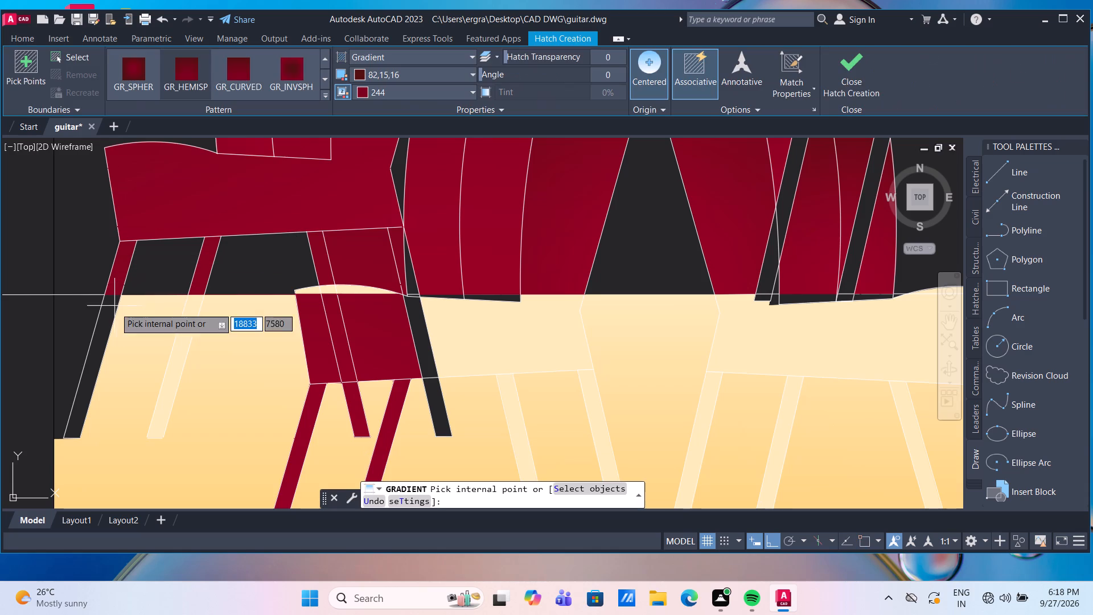
{"action": "left_click", "coordinate": [105, 314]}
{"action": "left_click", "coordinate": [182, 337]}
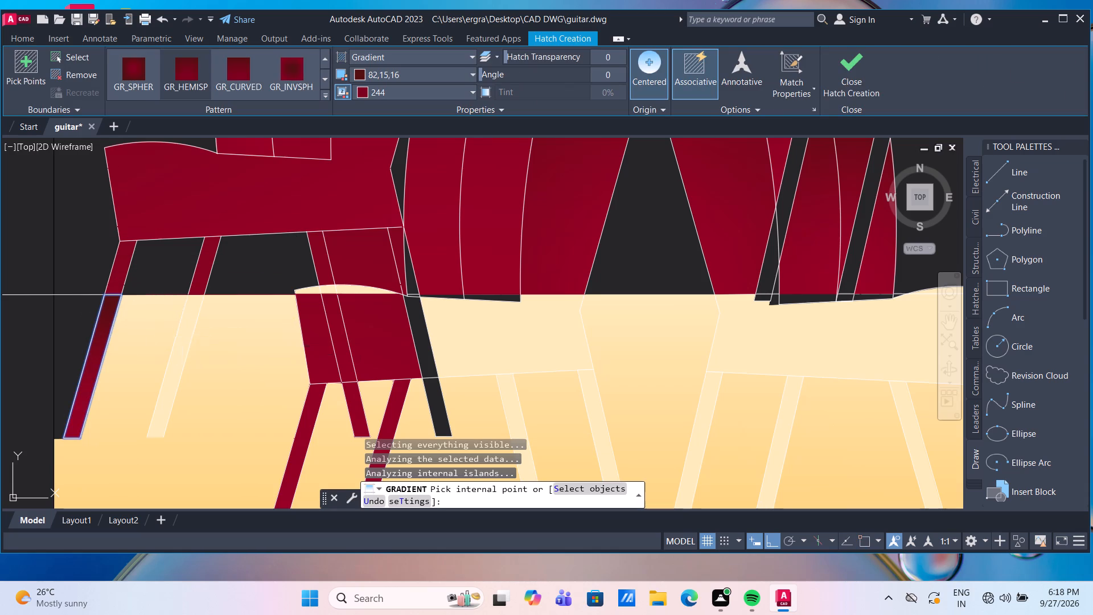
{"action": "scroll", "coordinate": [407, 364], "scroll_direction": "down", "scroll_amount": 3}
{"action": "scroll", "coordinate": [462, 392], "scroll_direction": "up", "scroll_amount": 1}
{"action": "middle_click_drag", "start_coordinate": [463, 376], "coordinate": [434, 236]}
{"action": "left_click", "coordinate": [452, 182]}
{"action": "scroll", "coordinate": [452, 182], "scroll_direction": "down", "scroll_amount": 1}
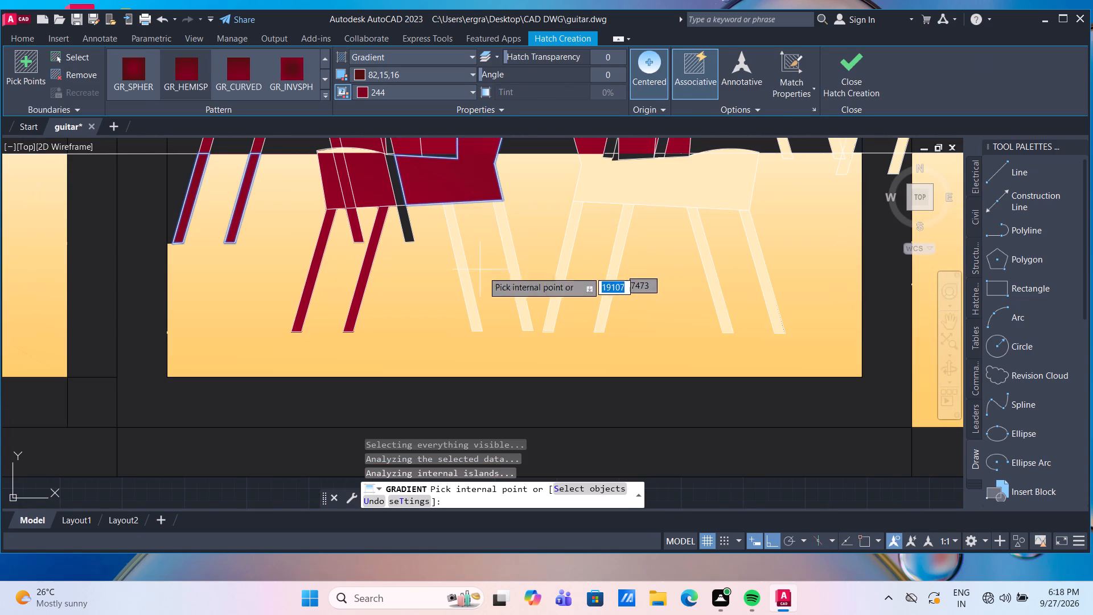
Fill the left front chair's two remaining legs and the right front chair's seat and four legs with the same dark red gradient.
{"action": "left_click", "coordinate": [561, 277]}
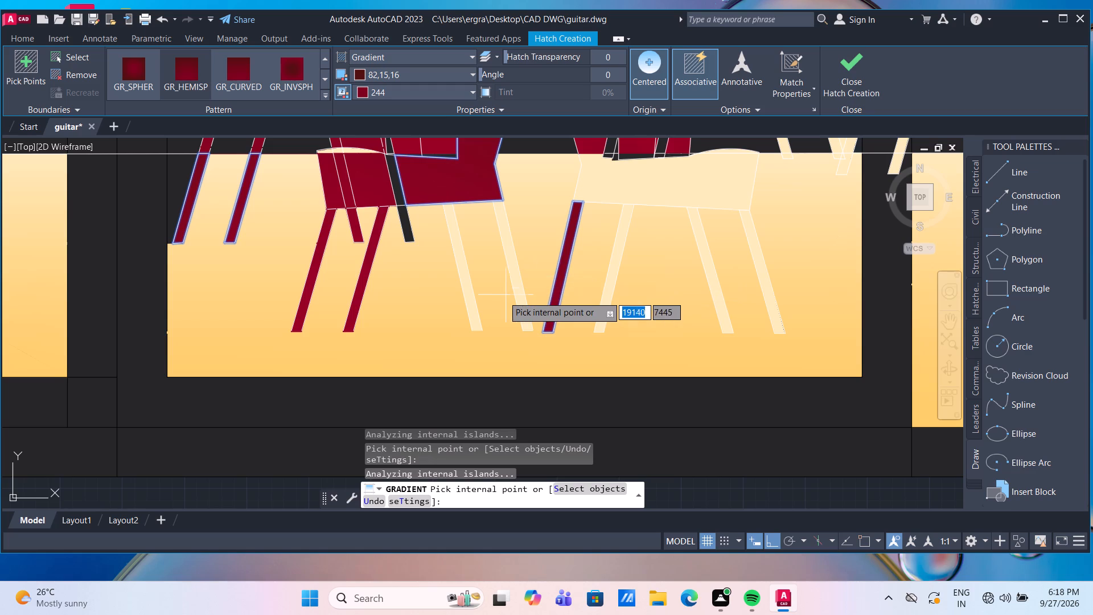
{"action": "left_click", "coordinate": [520, 304]}
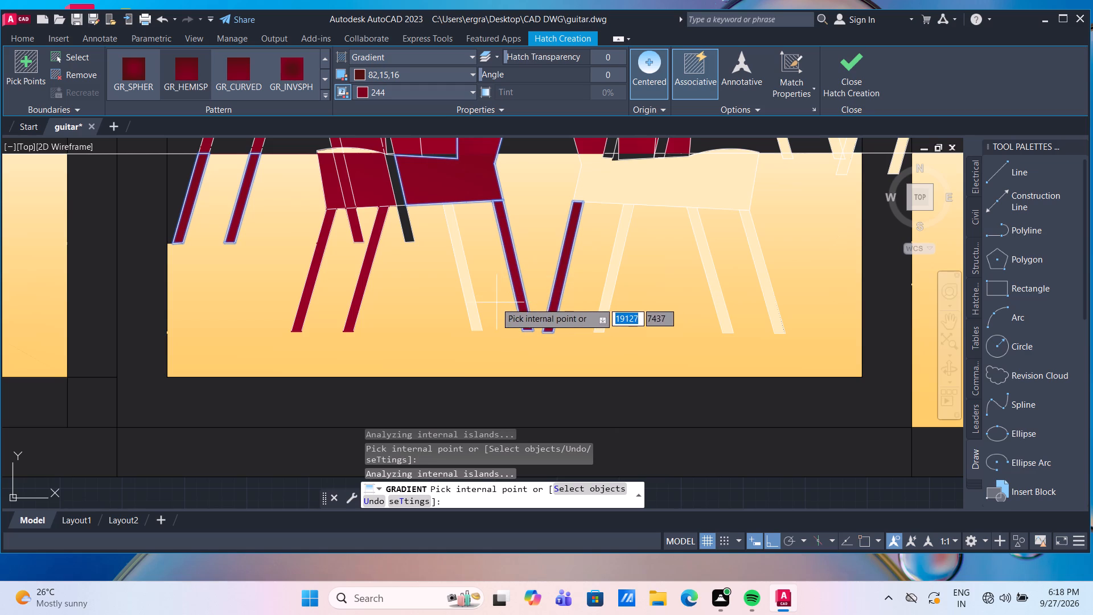
{"action": "left_click", "coordinate": [472, 312]}
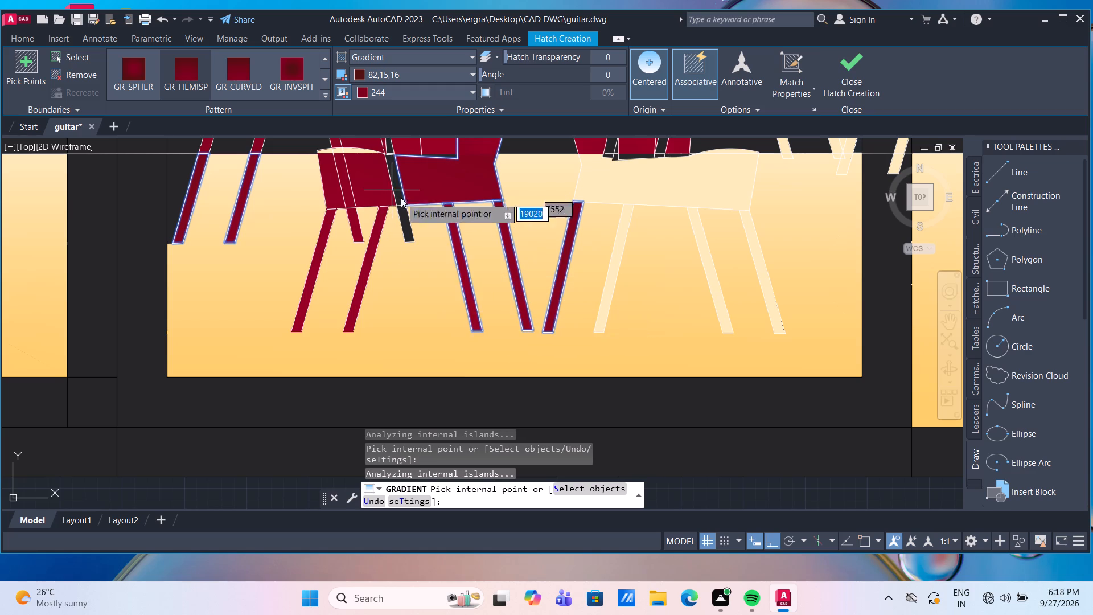
{"action": "left_click", "coordinate": [714, 290]}
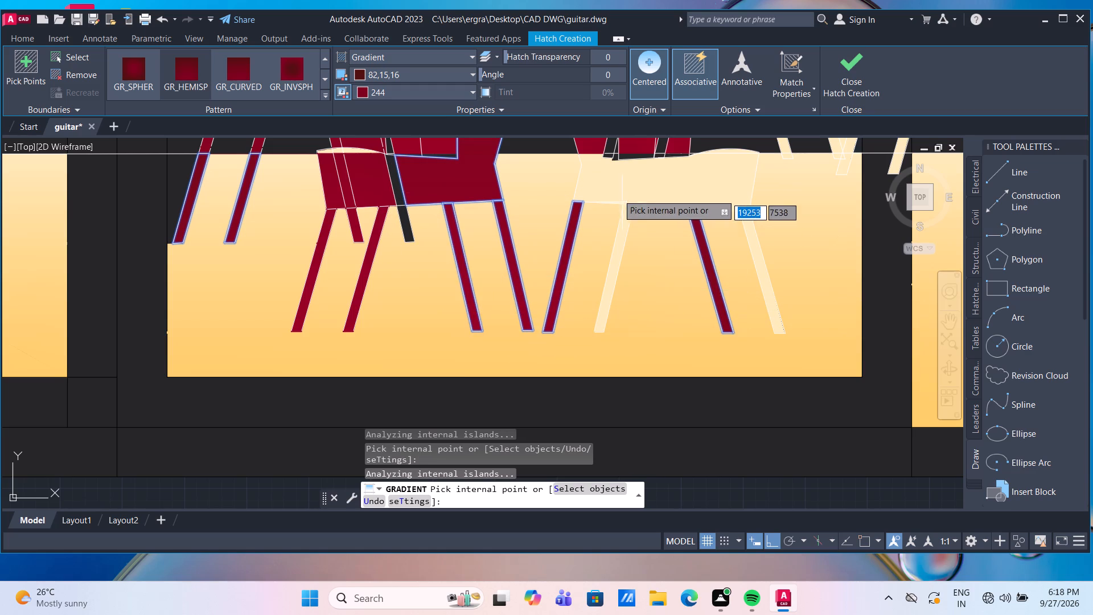
{"action": "left_click", "coordinate": [606, 178]}
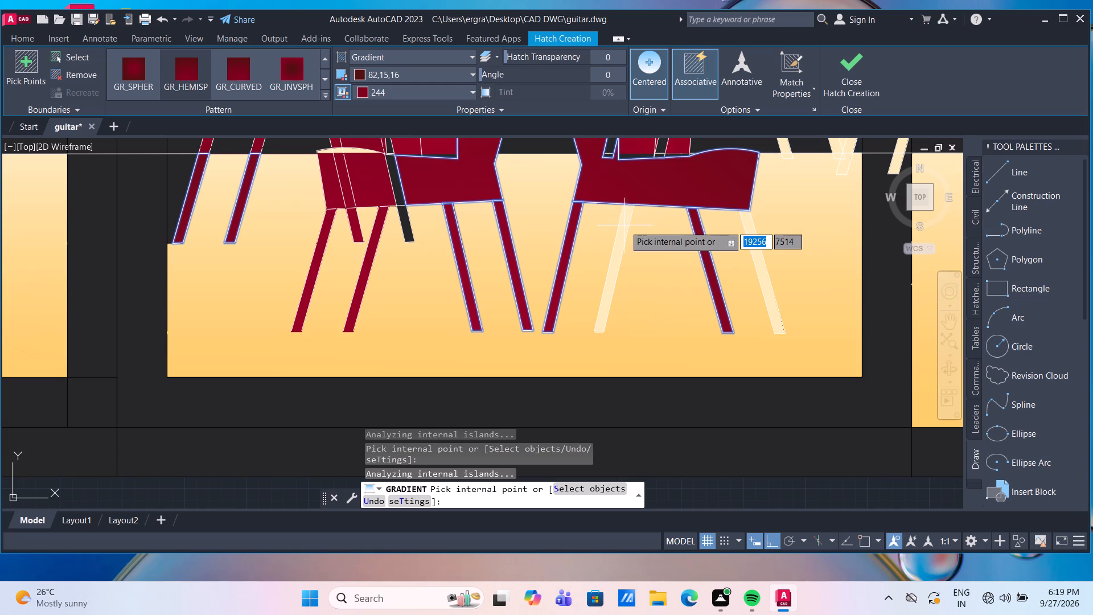
{"action": "left_click", "coordinate": [624, 225]}
{"action": "left_click", "coordinate": [760, 260]}
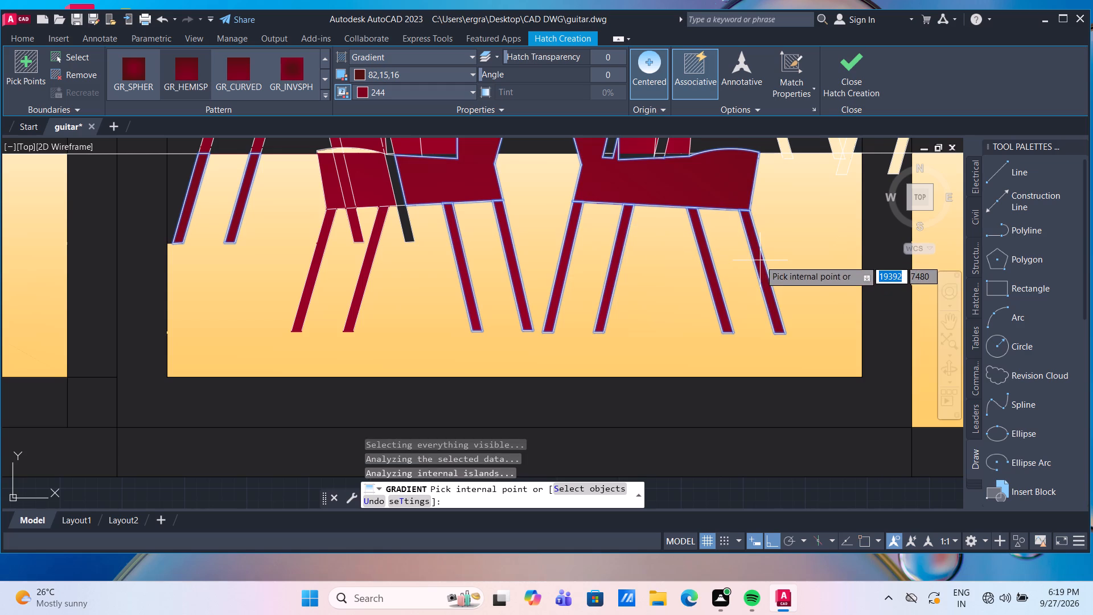
{"action": "key", "text": "Escape"}
Examine the arch interior's chairs and the surrounding guitar facade for areas still unfilled.
{"action": "scroll", "coordinate": [741, 249], "scroll_direction": "down", "scroll_amount": 2}
{"action": "scroll", "coordinate": [745, 326], "scroll_direction": "down", "scroll_amount": 2}
{"action": "middle_click_drag", "start_coordinate": [782, 347], "coordinate": [654, 344]}
{"action": "scroll", "coordinate": [654, 344], "scroll_direction": "down", "scroll_amount": 2}
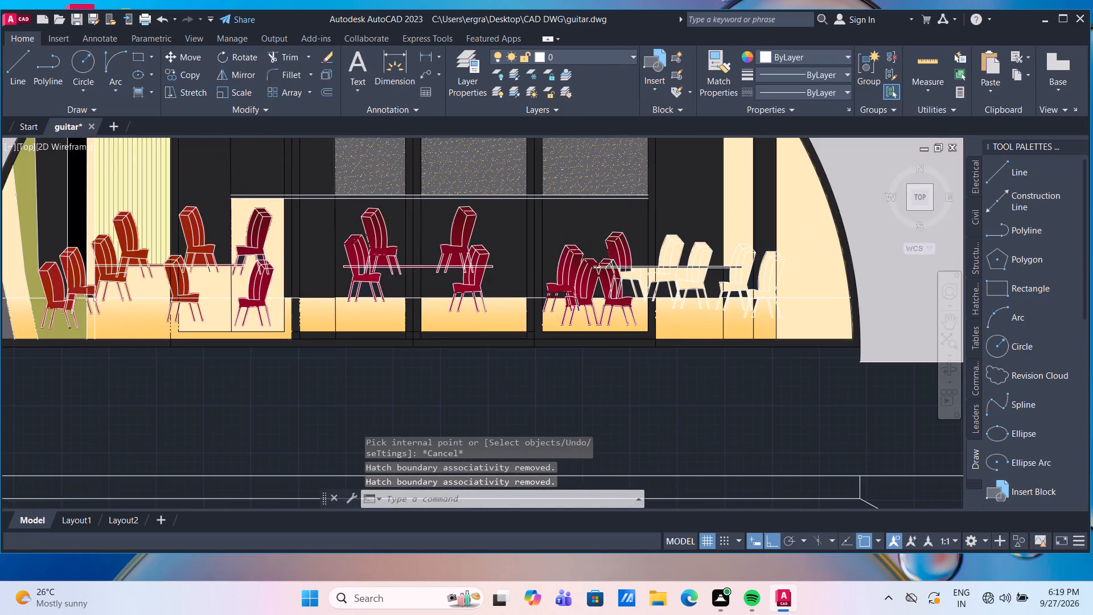
{"action": "scroll", "coordinate": [654, 344], "scroll_direction": "down", "scroll_amount": 1}
{"action": "scroll", "coordinate": [692, 334], "scroll_direction": "up", "scroll_amount": 3}
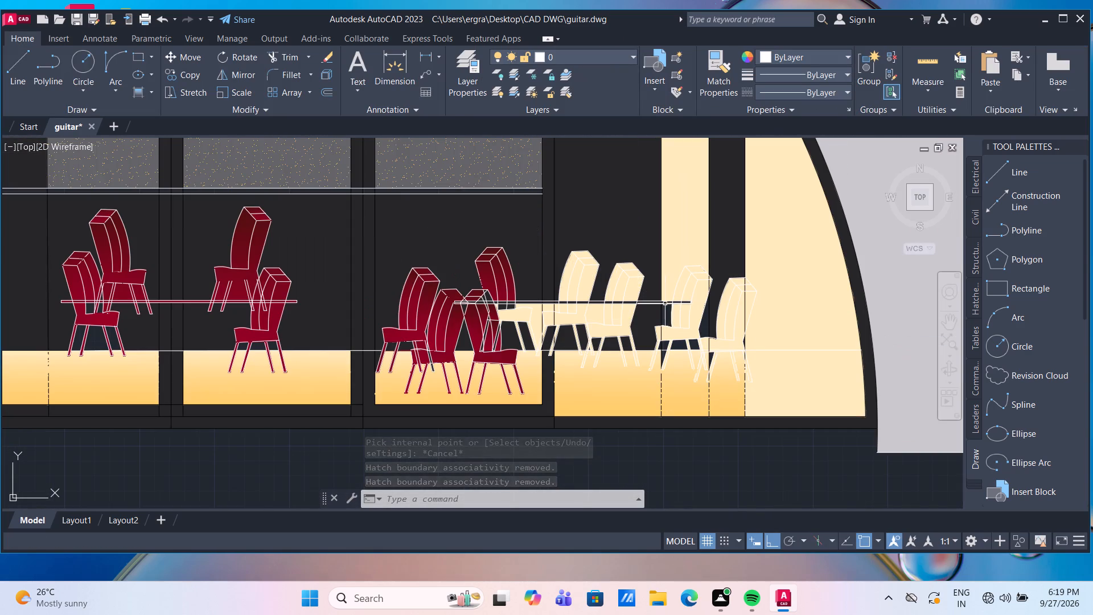
{"action": "scroll", "coordinate": [519, 317], "scroll_direction": "up", "scroll_amount": 3}
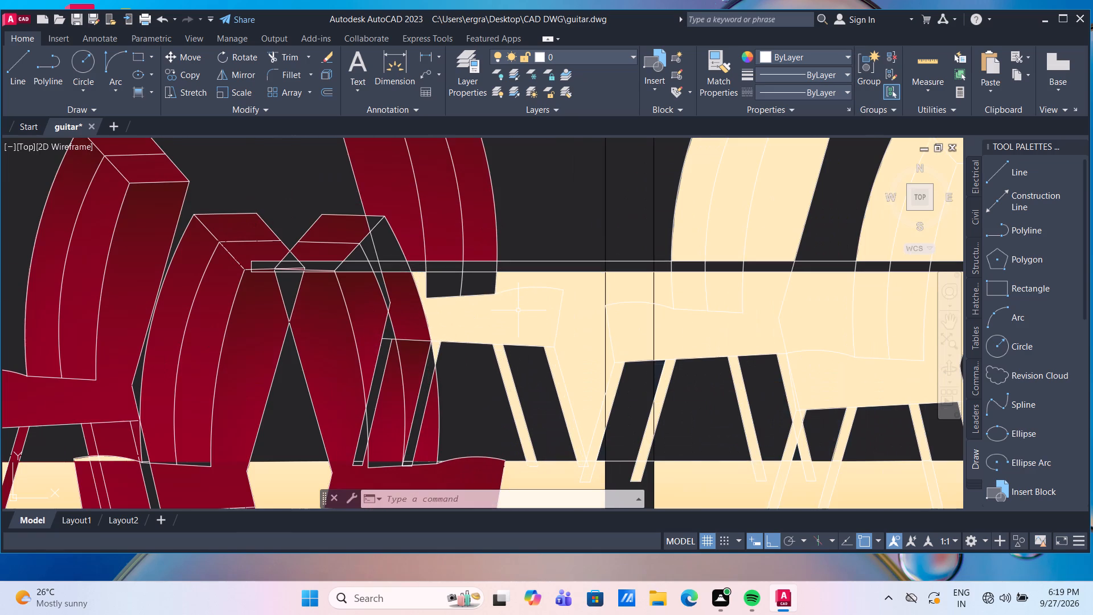
{"action": "scroll", "coordinate": [518, 310], "scroll_direction": "down", "scroll_amount": 5}
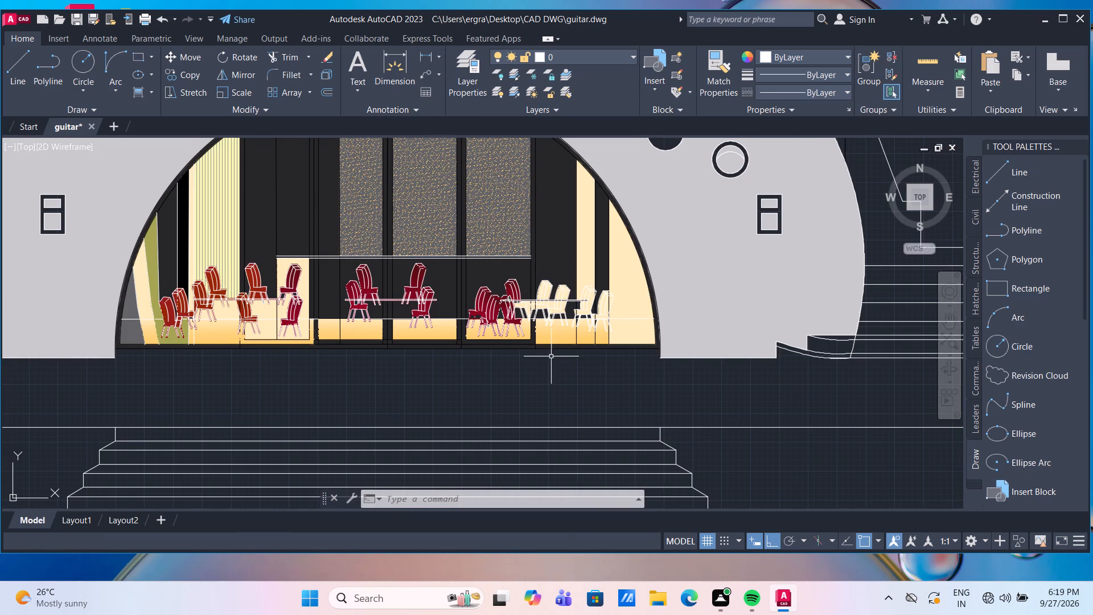
{"action": "middle_click_drag", "start_coordinate": [552, 358], "coordinate": [582, 366]}
{"action": "scroll", "coordinate": [583, 366], "scroll_direction": "down", "scroll_amount": 1}
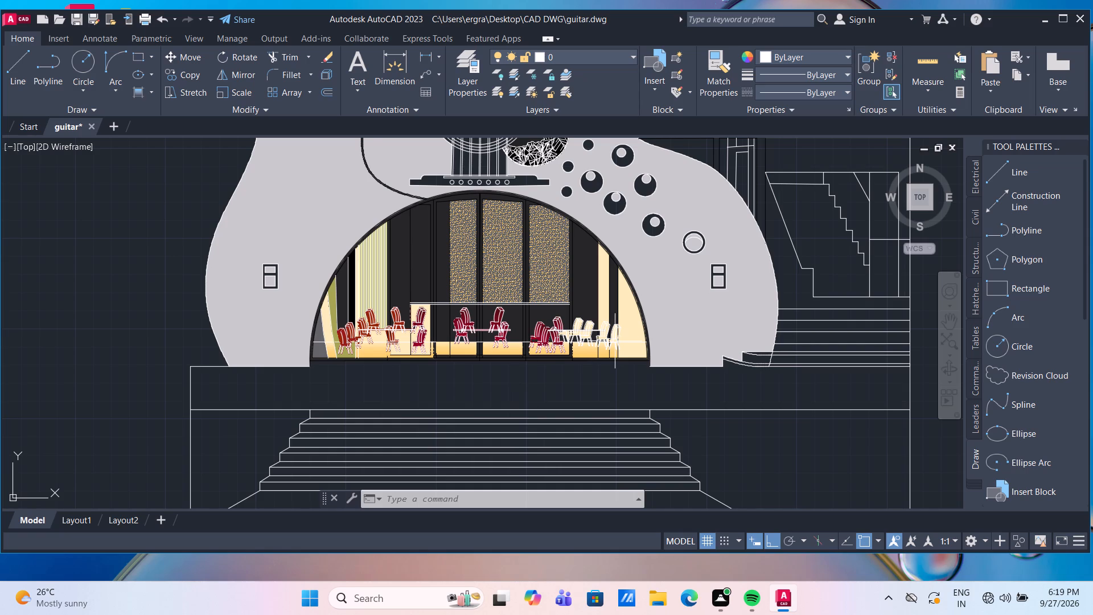
{"action": "scroll", "coordinate": [625, 335], "scroll_direction": "down", "scroll_amount": 1}
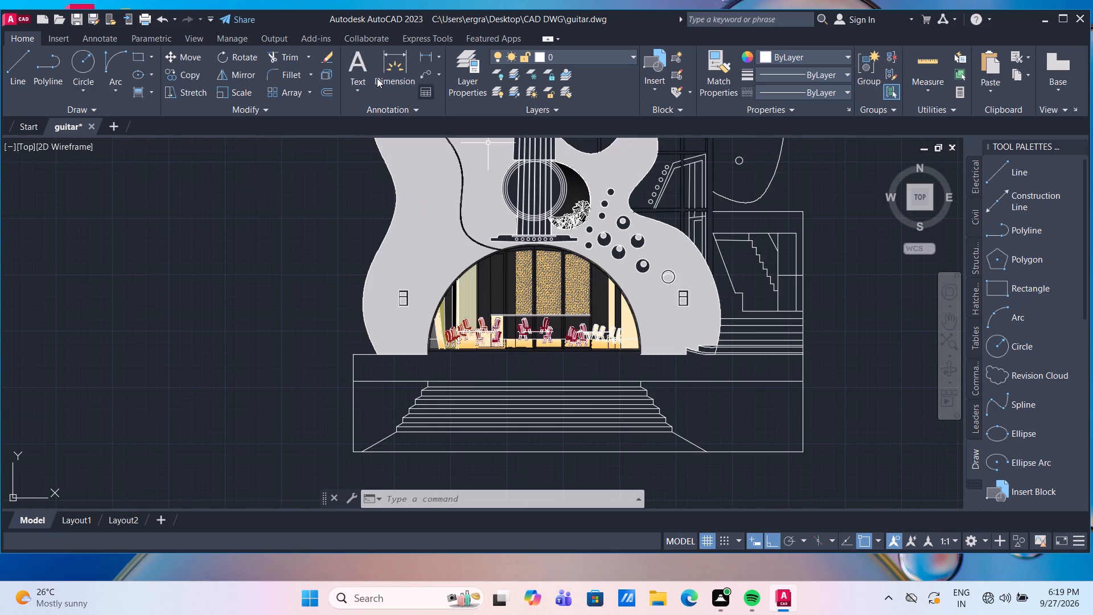
Fill the five large round openings on the guitar body, around their small inner circles, with a GR_HEMISP gradient of 38,38,39 to 250.
{"action": "left_click", "coordinate": [135, 88]}
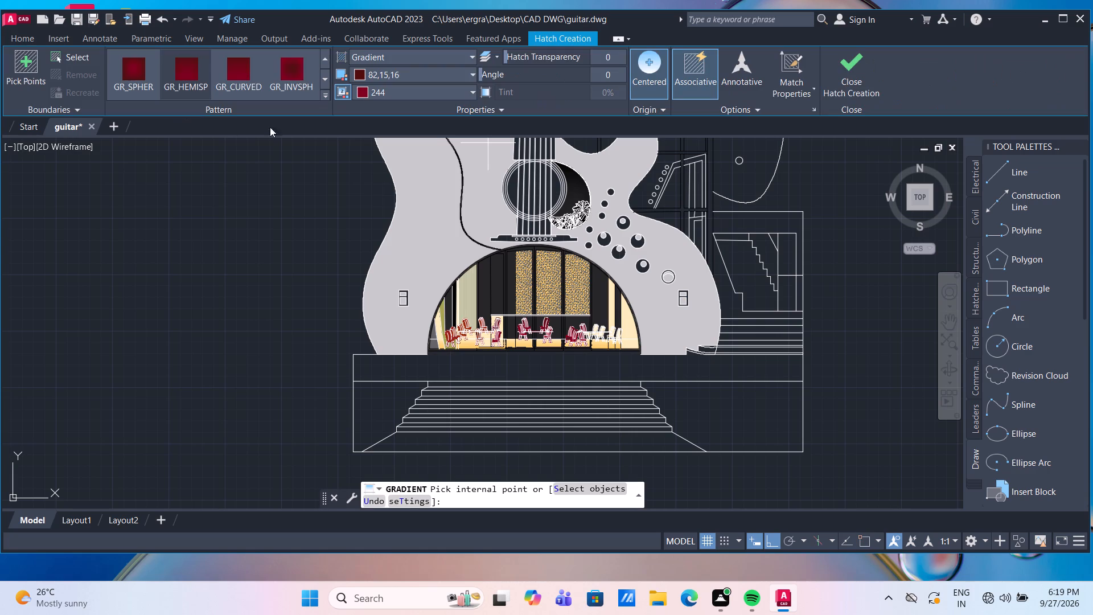
{"action": "left_click", "coordinate": [465, 75]}
{"action": "left_click", "coordinate": [417, 212]}
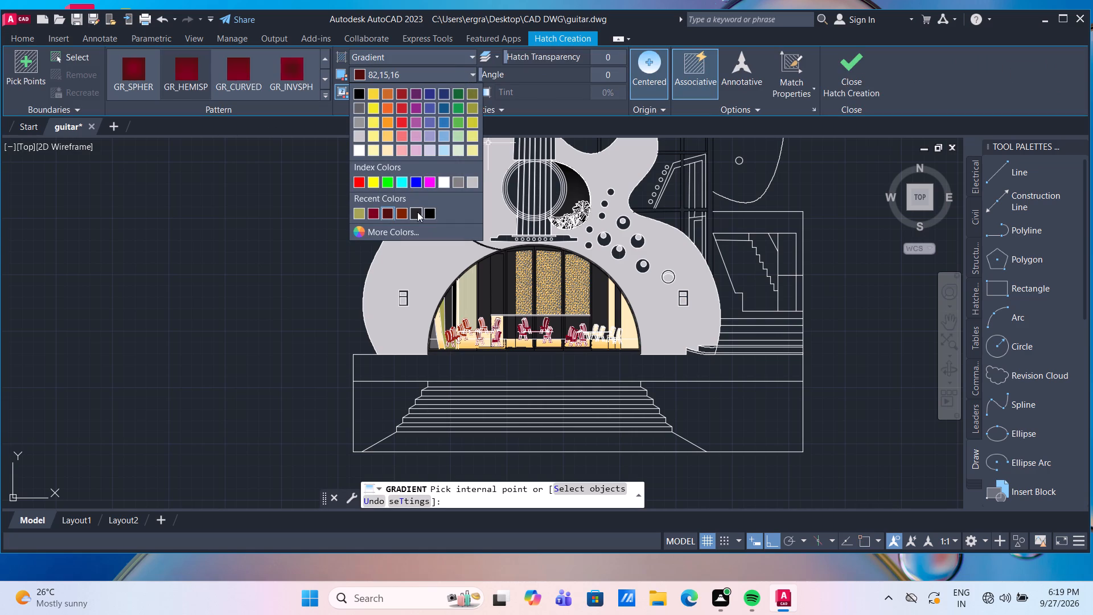
{"action": "left_click", "coordinate": [433, 88]}
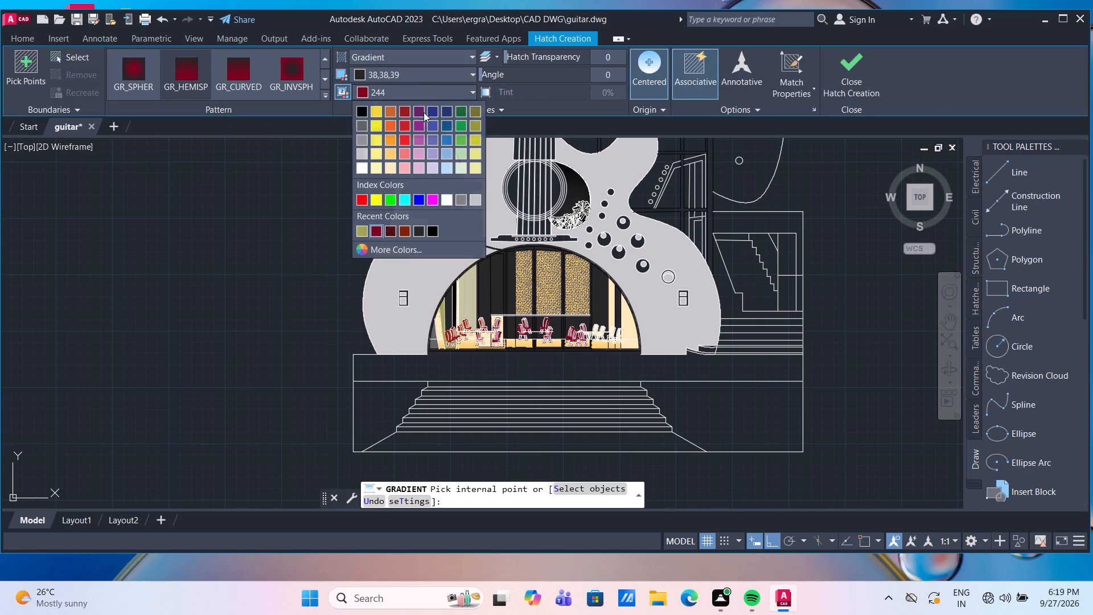
{"action": "left_click", "coordinate": [358, 126]}
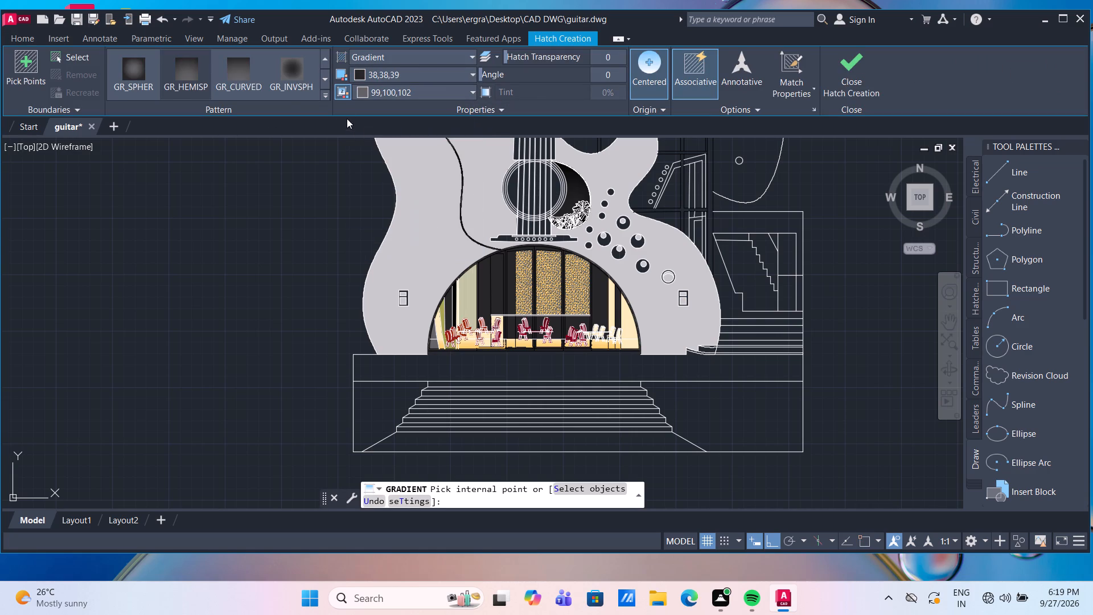
{"action": "left_click", "coordinate": [404, 89]}
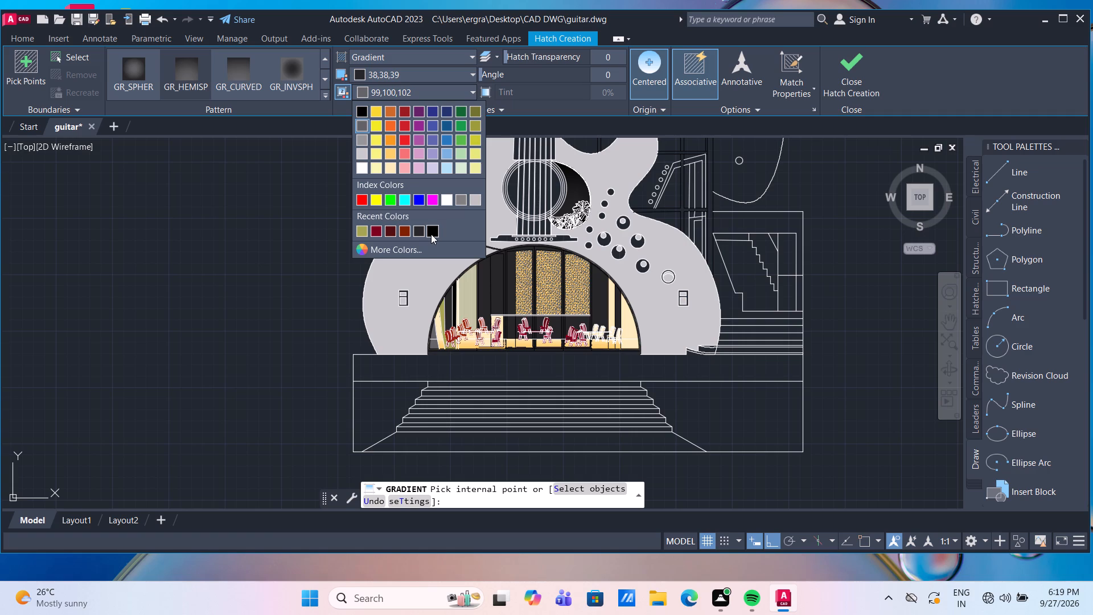
{"action": "left_click", "coordinate": [431, 234]}
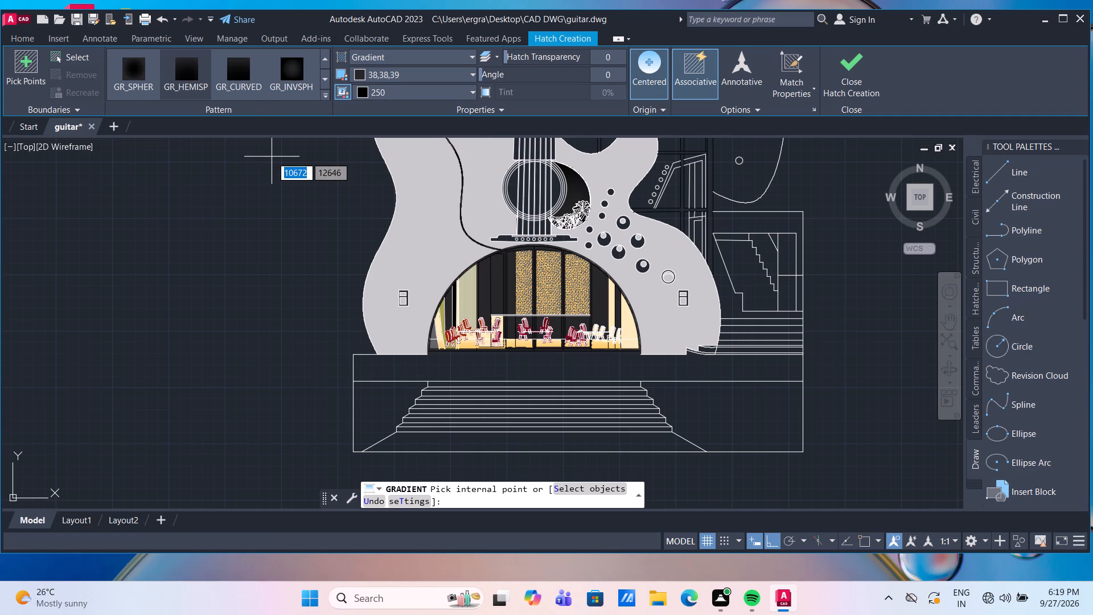
{"action": "left_click", "coordinate": [185, 72]}
{"action": "scroll", "coordinate": [642, 224], "scroll_direction": "up", "scroll_amount": 3}
{"action": "scroll", "coordinate": [599, 241], "scroll_direction": "up", "scroll_amount": 2}
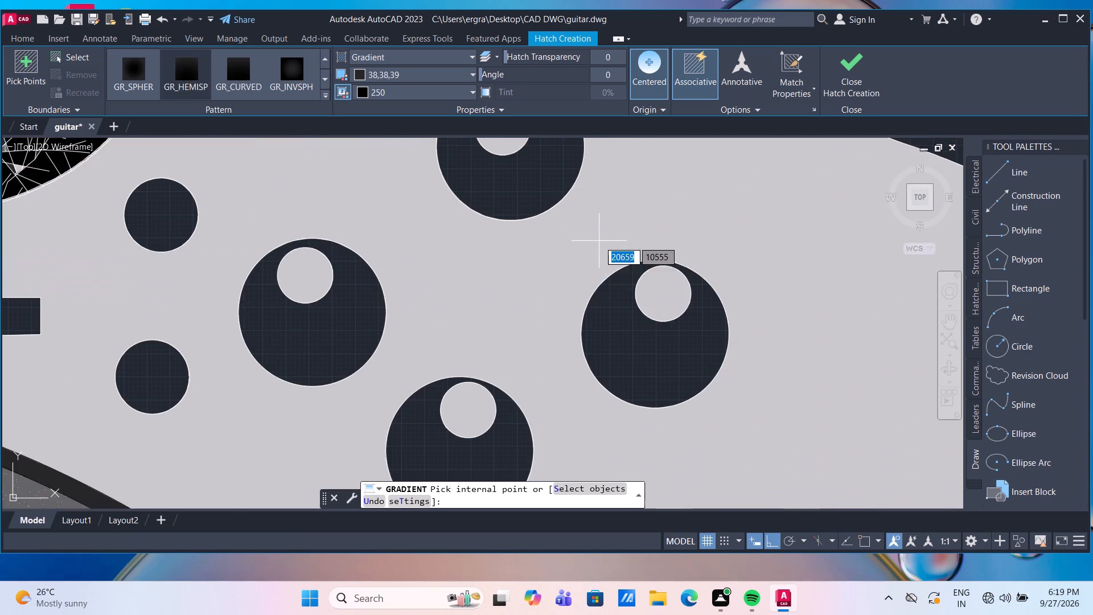
{"action": "scroll", "coordinate": [607, 267], "scroll_direction": "down", "scroll_amount": 2}
{"action": "left_click", "coordinate": [642, 405]}
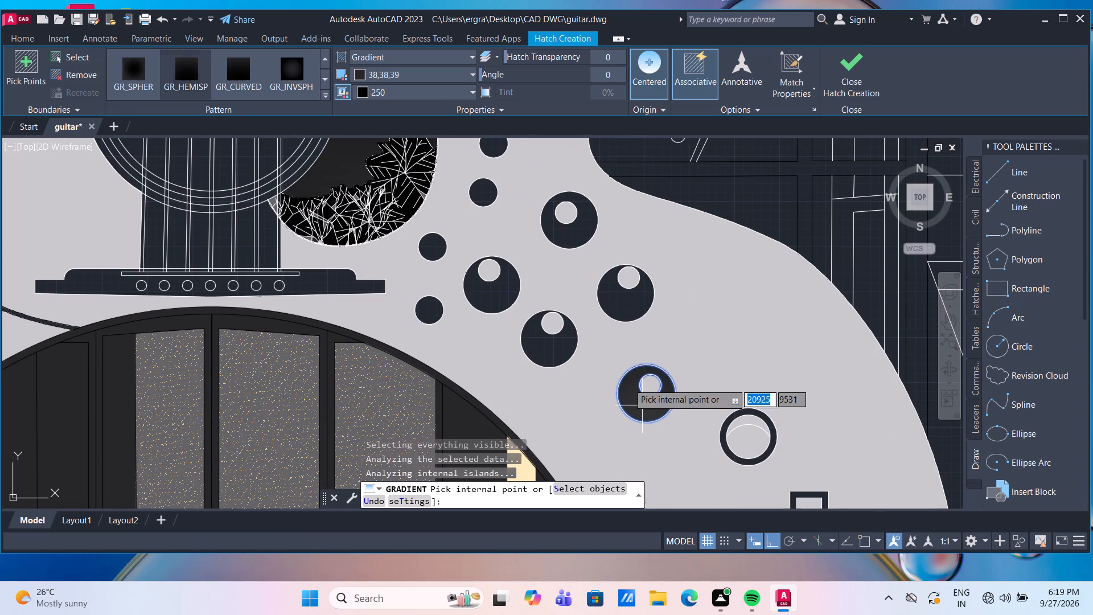
{"action": "left_click", "coordinate": [564, 348]}
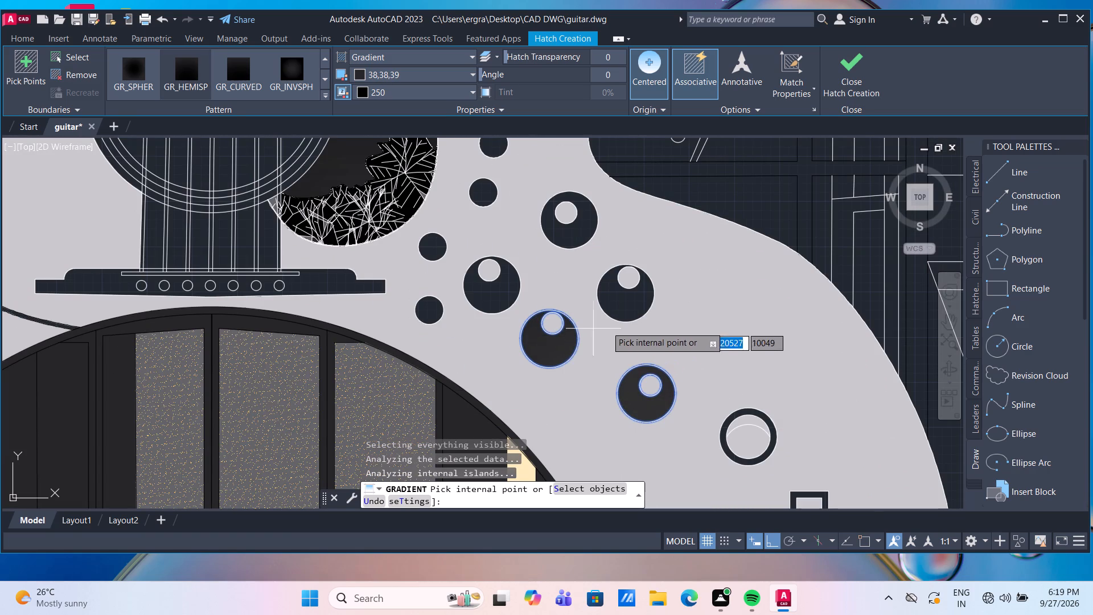
{"action": "left_click", "coordinate": [628, 308]}
{"action": "left_click", "coordinate": [572, 235]}
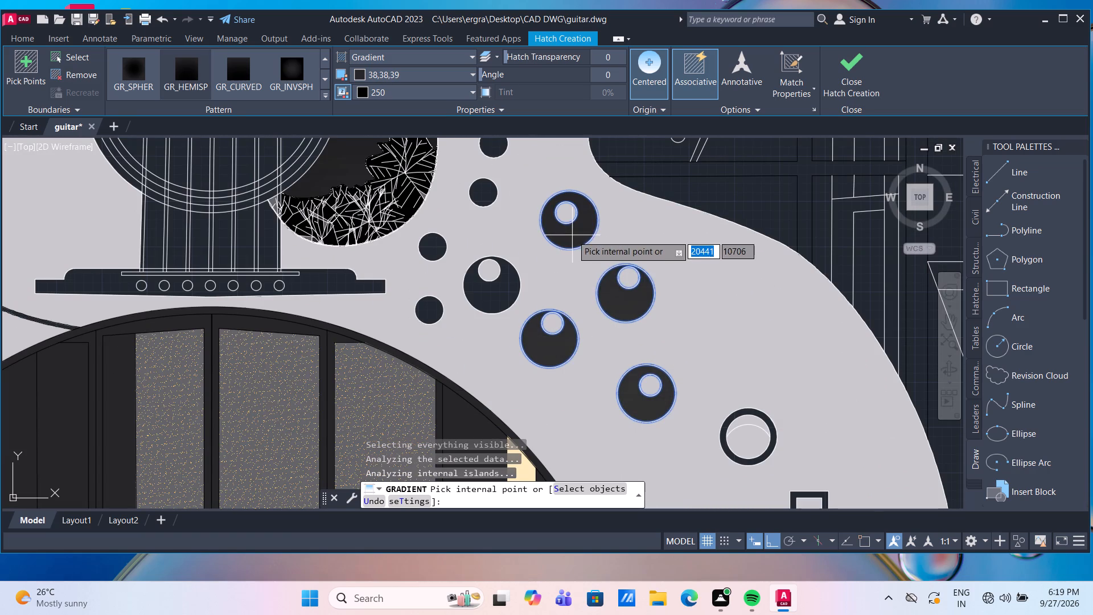
{"action": "left_click", "coordinate": [494, 292]}
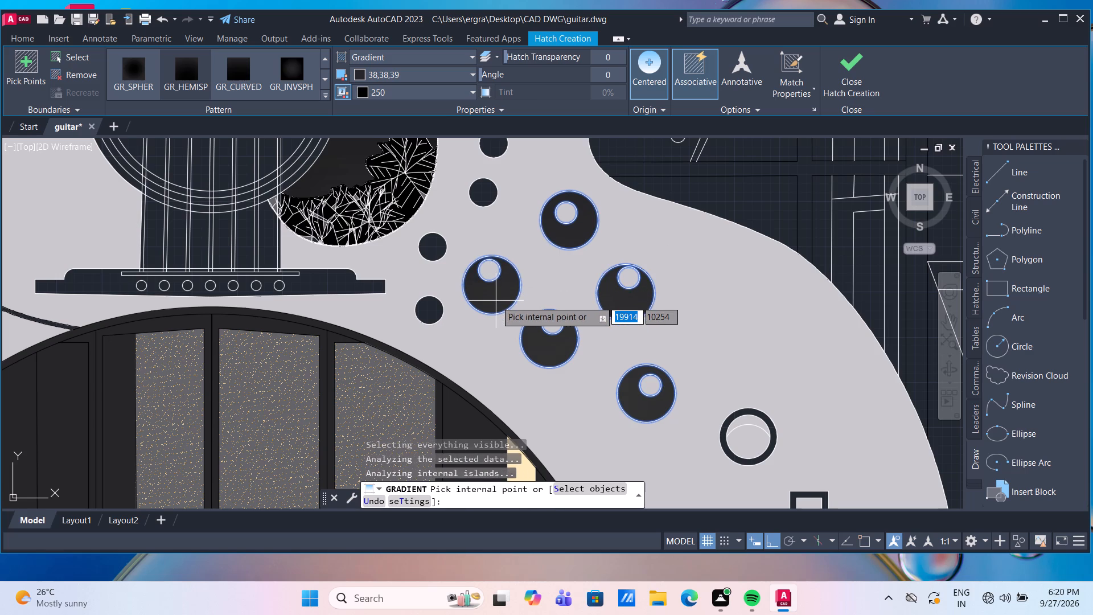
Apply the same dark gradient to the upper crescent and outer ring of the round opening nearest the right small window.
{"action": "scroll", "coordinate": [496, 301], "scroll_direction": "down", "scroll_amount": 2}
{"action": "scroll", "coordinate": [631, 395], "scroll_direction": "up", "scroll_amount": 3}
{"action": "scroll", "coordinate": [579, 296], "scroll_direction": "up", "scroll_amount": 2}
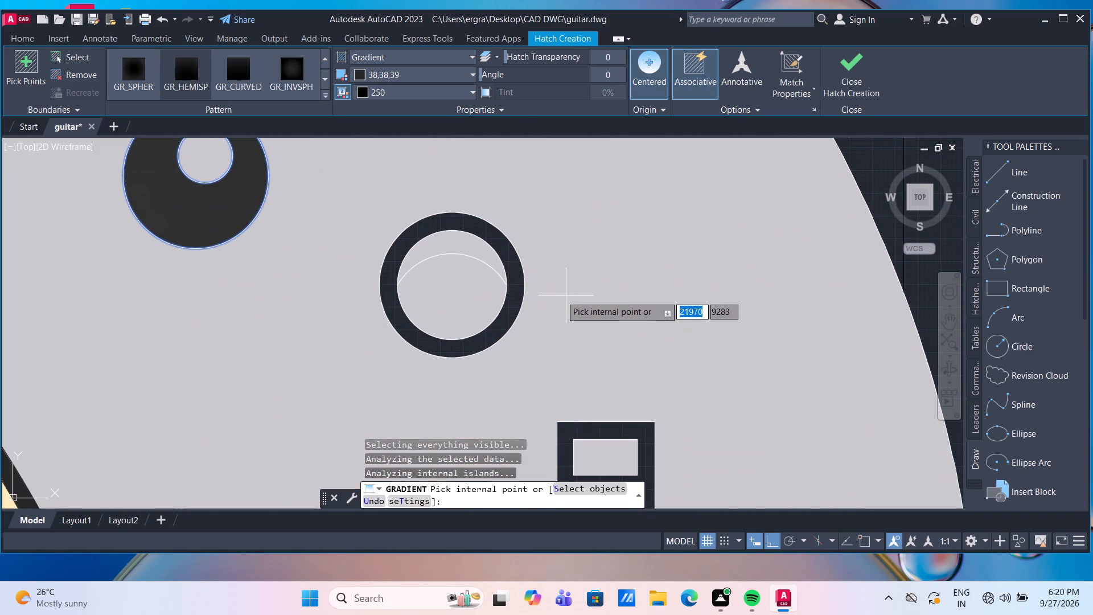
{"action": "left_click", "coordinate": [451, 249]}
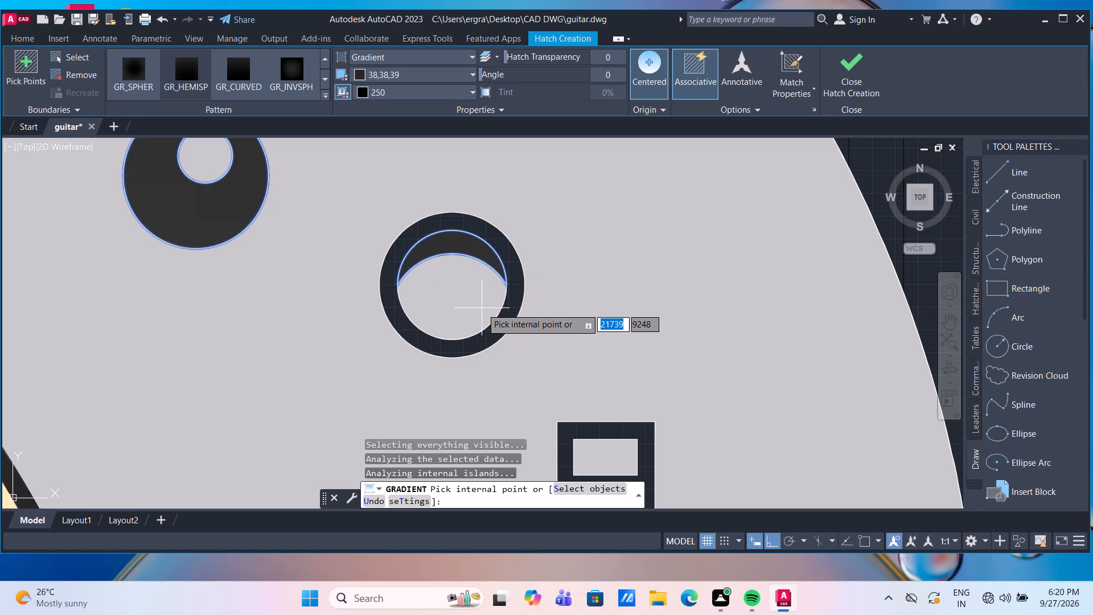
{"action": "left_click", "coordinate": [515, 283]}
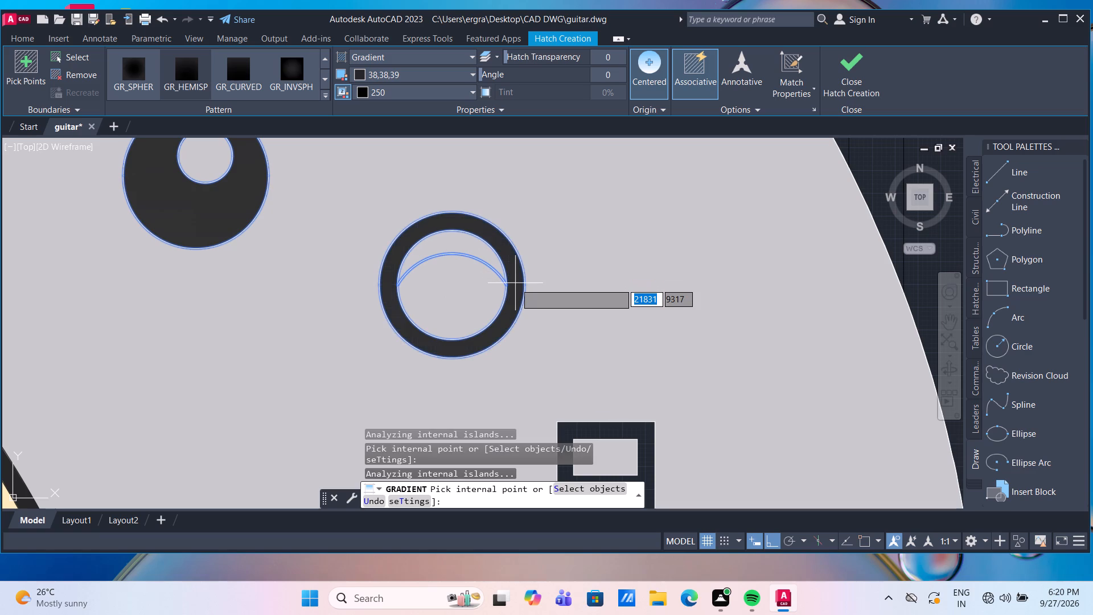
{"action": "key", "text": "Return"}
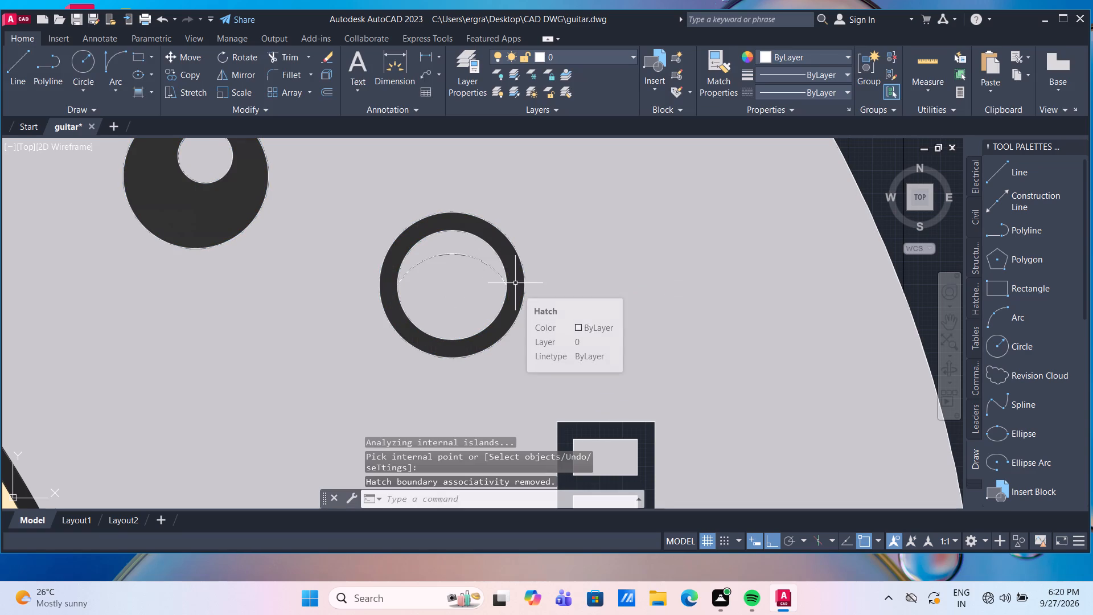
Fill the crescent inside that ringed round opening with a solid 0,0,0 hatch.
{"action": "scroll", "coordinate": [515, 283], "scroll_direction": "down", "scroll_amount": 5}
{"action": "scroll", "coordinate": [487, 289], "scroll_direction": "up", "scroll_amount": 4}
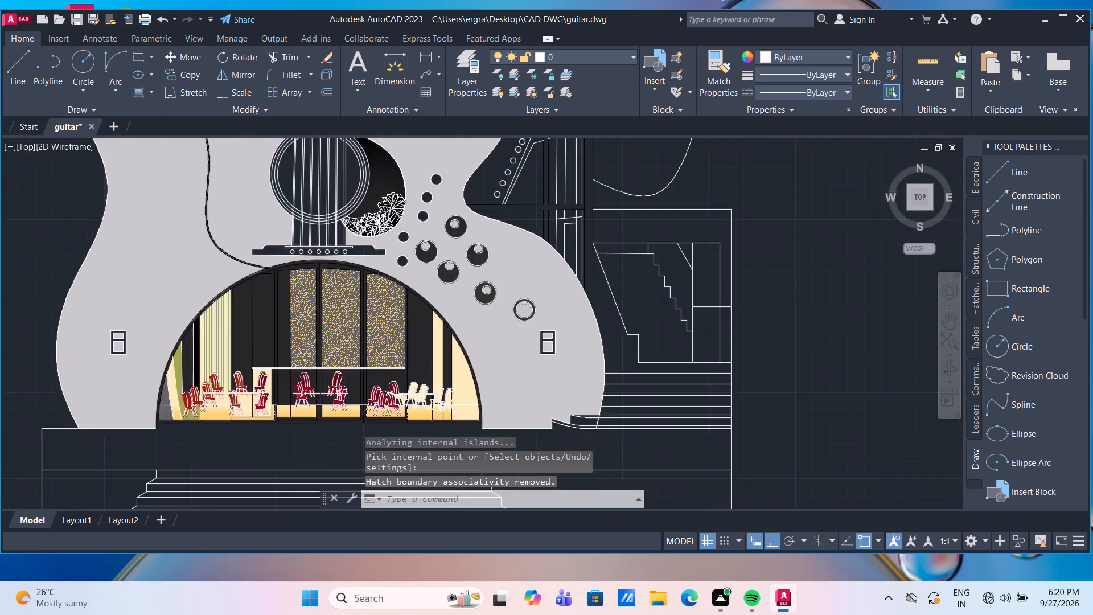
{"action": "scroll", "coordinate": [639, 354], "scroll_direction": "up", "scroll_amount": 2}
{"action": "middle_click_drag", "start_coordinate": [629, 344], "coordinate": [573, 290]}
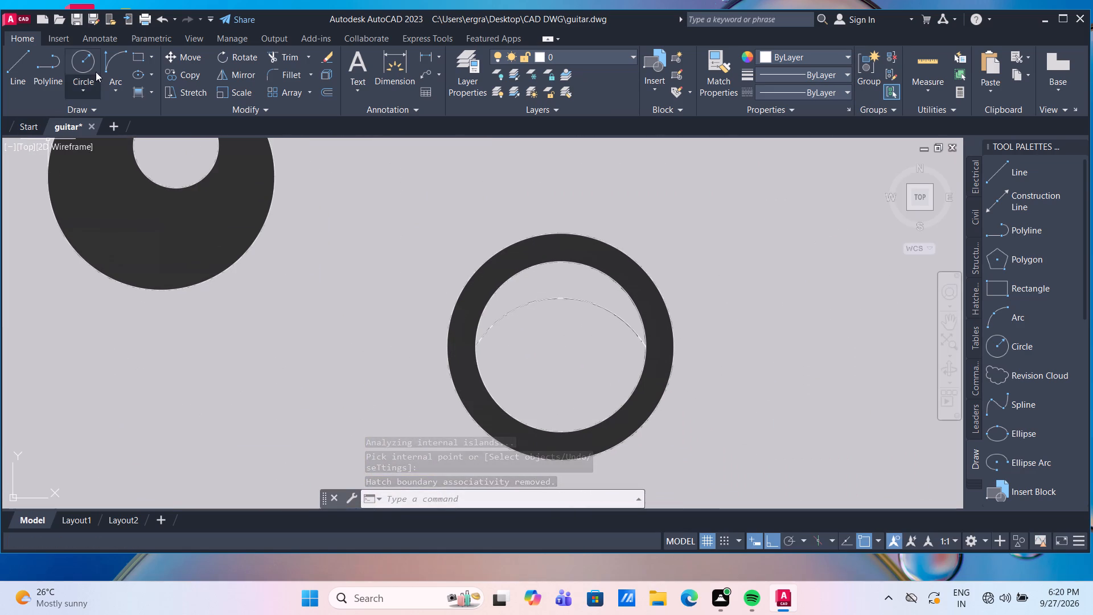
{"action": "left_click", "coordinate": [150, 94]}
{"action": "left_click", "coordinate": [158, 113]}
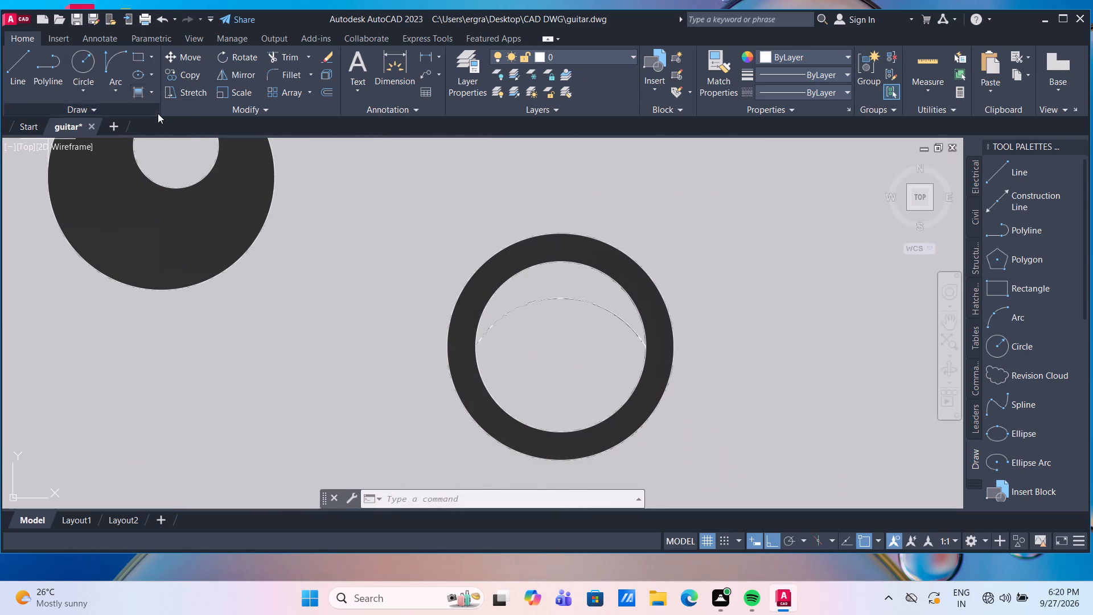
{"action": "left_click", "coordinate": [383, 77]}
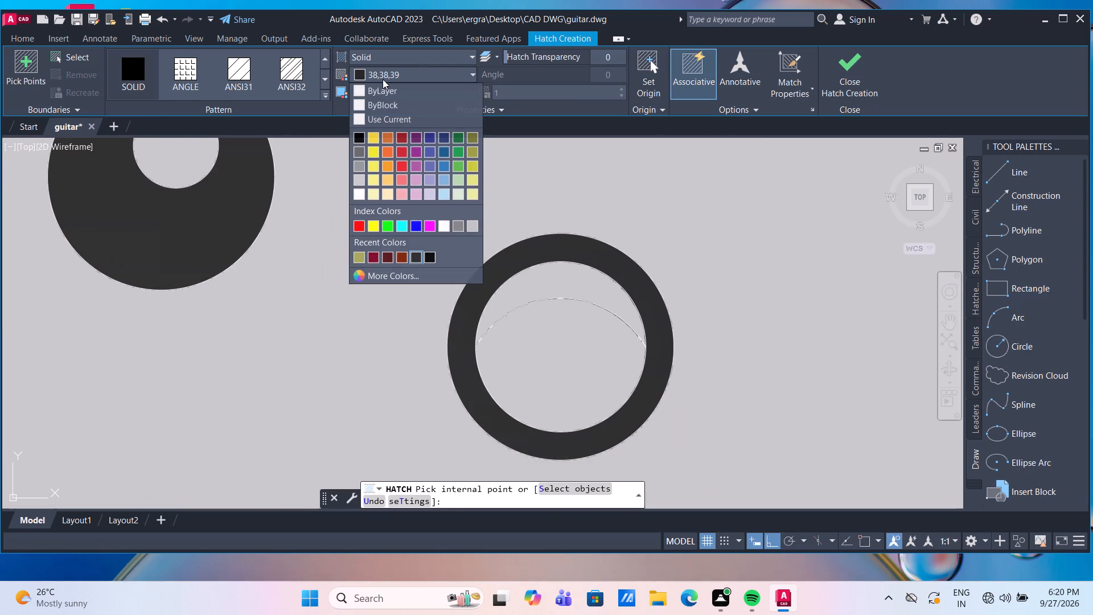
{"action": "left_click", "coordinate": [360, 138]}
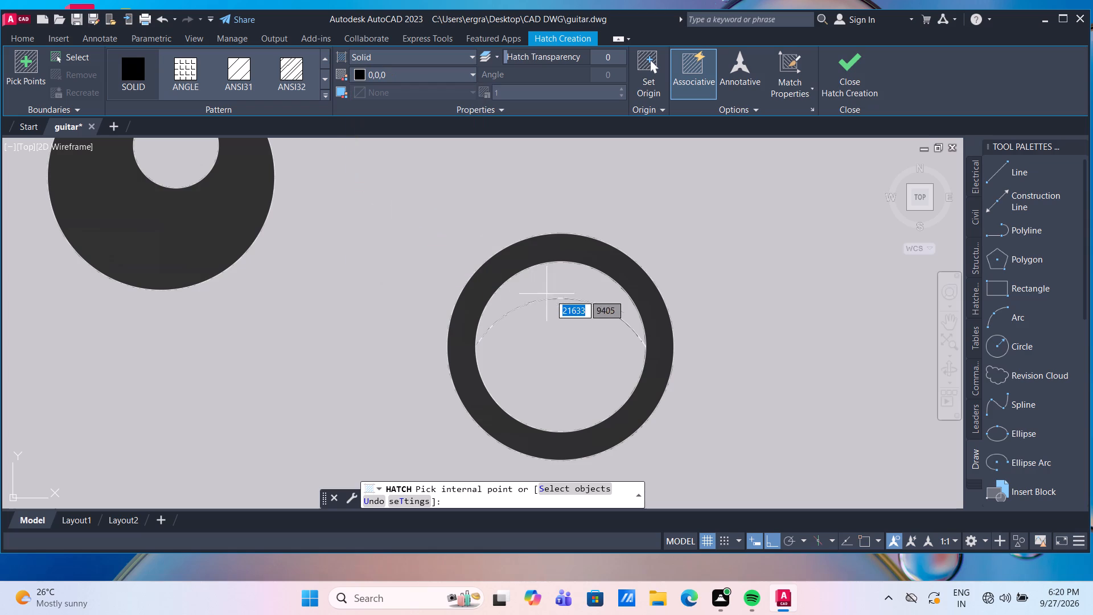
{"action": "left_click", "coordinate": [563, 292]}
{"action": "key", "text": "Return"}
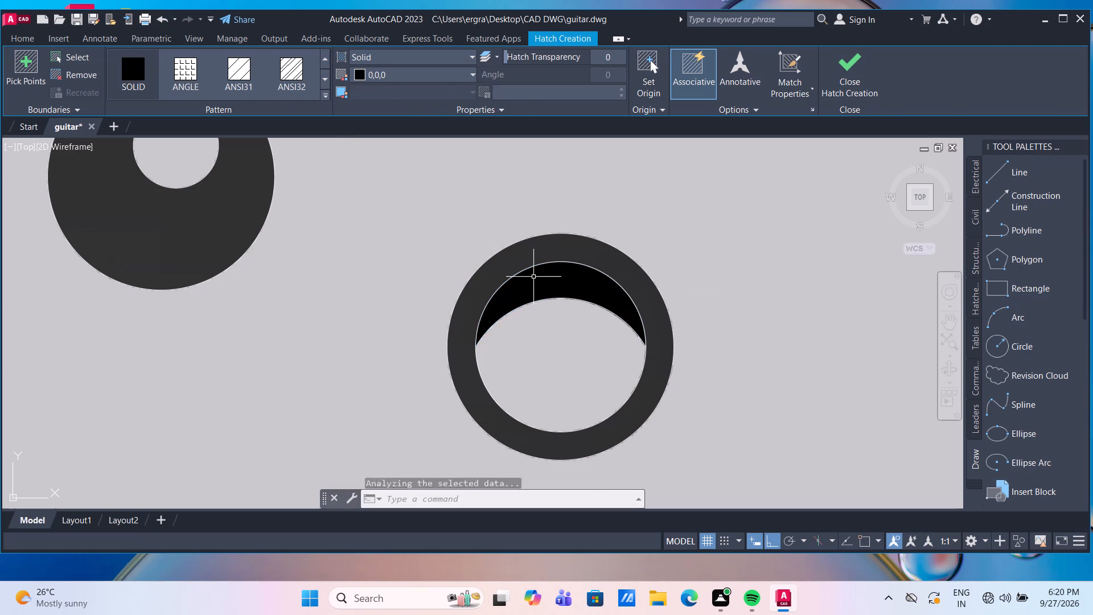
Fill the lower pane of the small window right of the arch with a GR_SPHER gradient of 254,234,185 to 247,242,129.
{"action": "scroll", "coordinate": [402, 199], "scroll_direction": "down", "scroll_amount": 3}
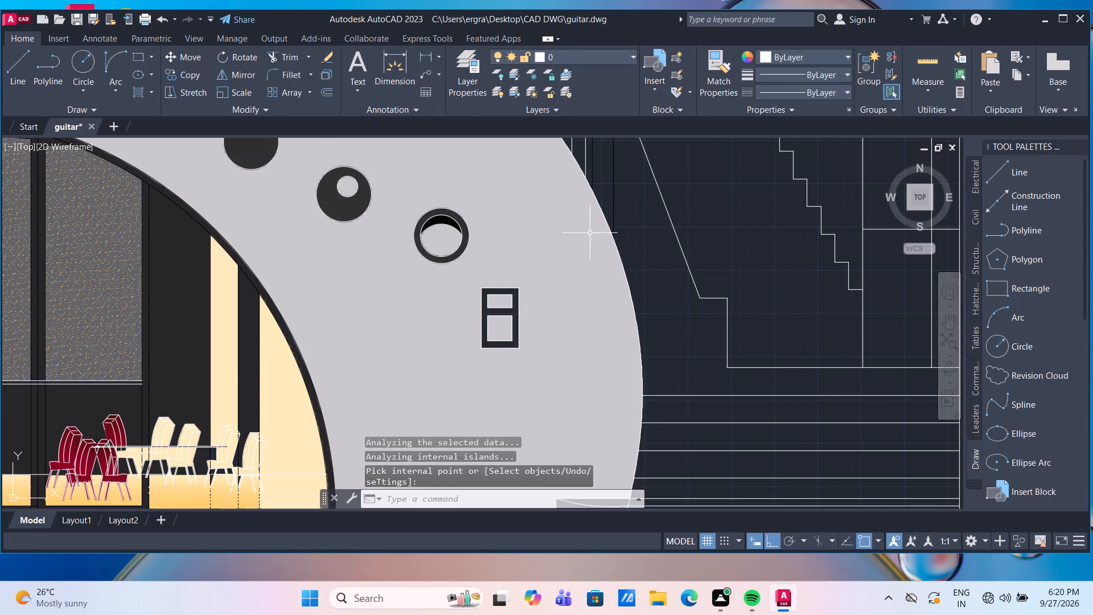
{"action": "scroll", "coordinate": [607, 252], "scroll_direction": "down", "scroll_amount": 1}
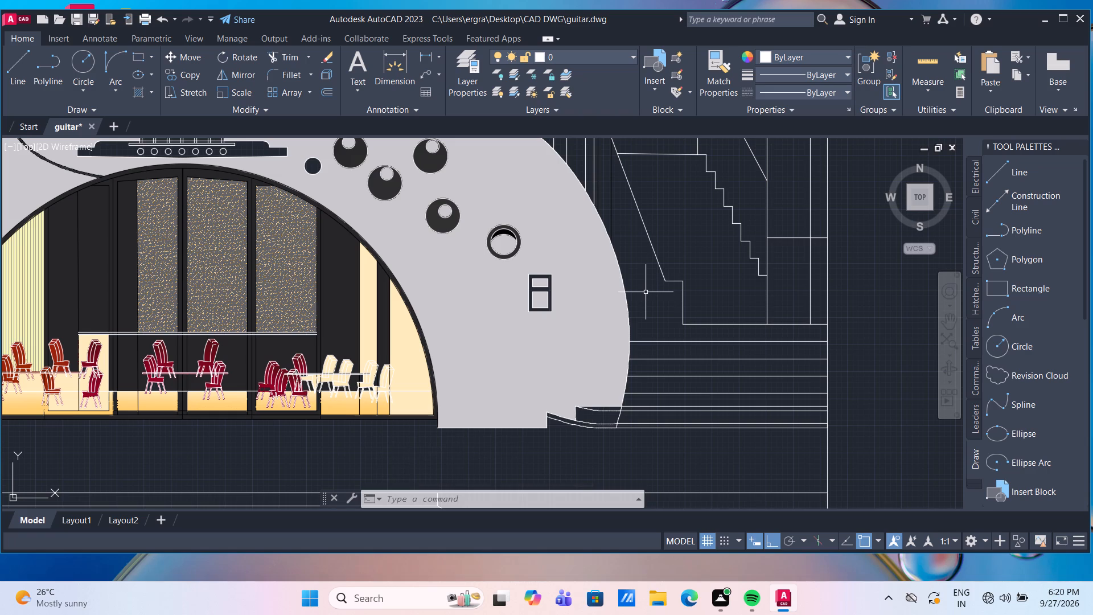
{"action": "left_click", "coordinate": [138, 99]}
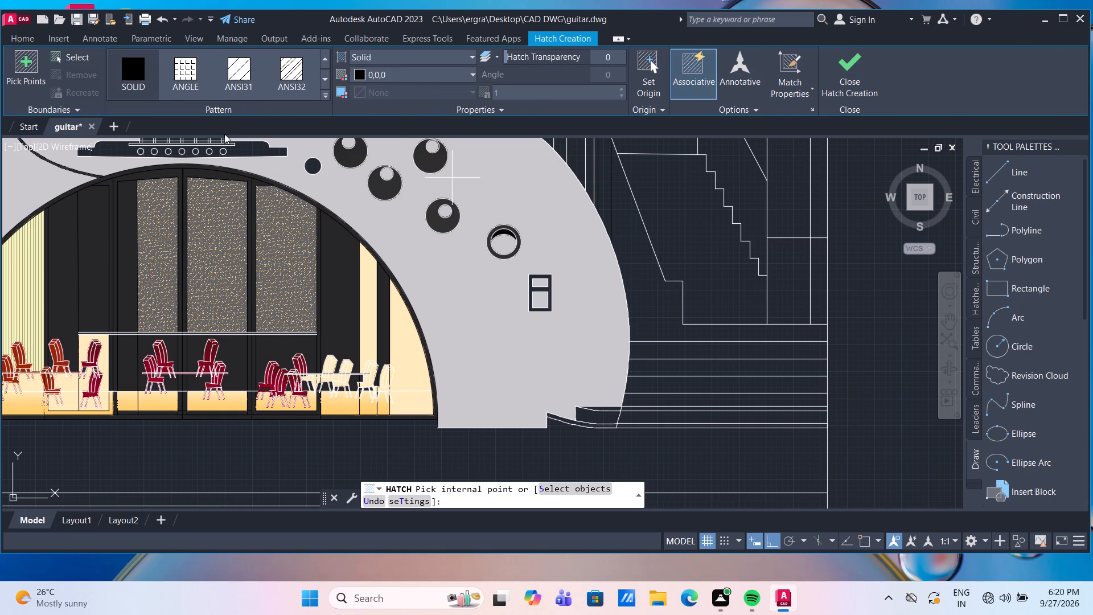
{"action": "key", "text": "Escape"}
{"action": "left_click", "coordinate": [149, 93]}
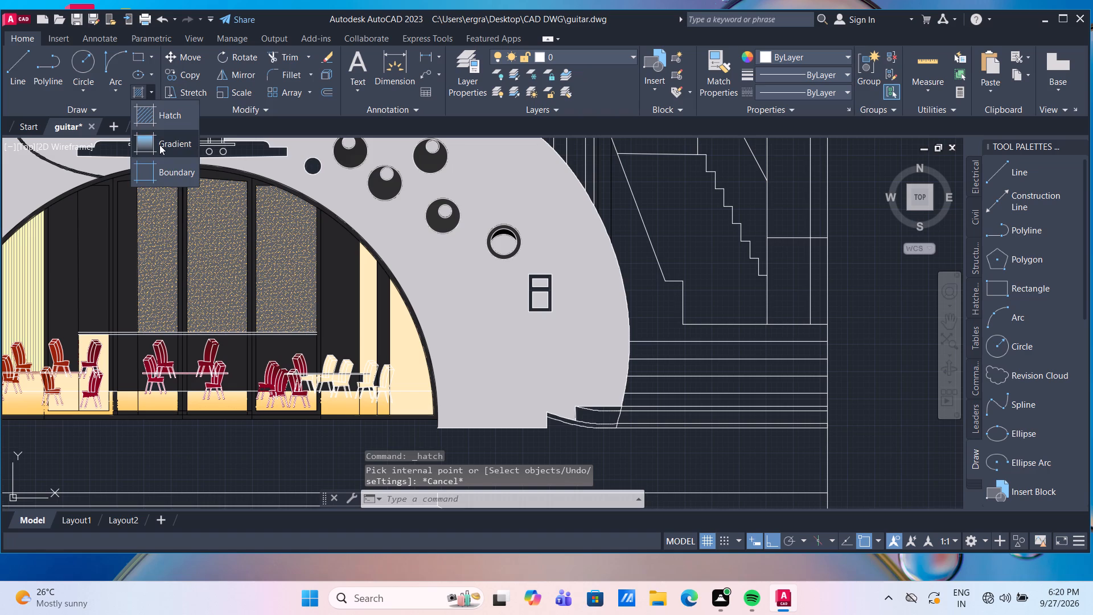
{"action": "left_click", "coordinate": [159, 145]}
{"action": "left_click", "coordinate": [404, 76]}
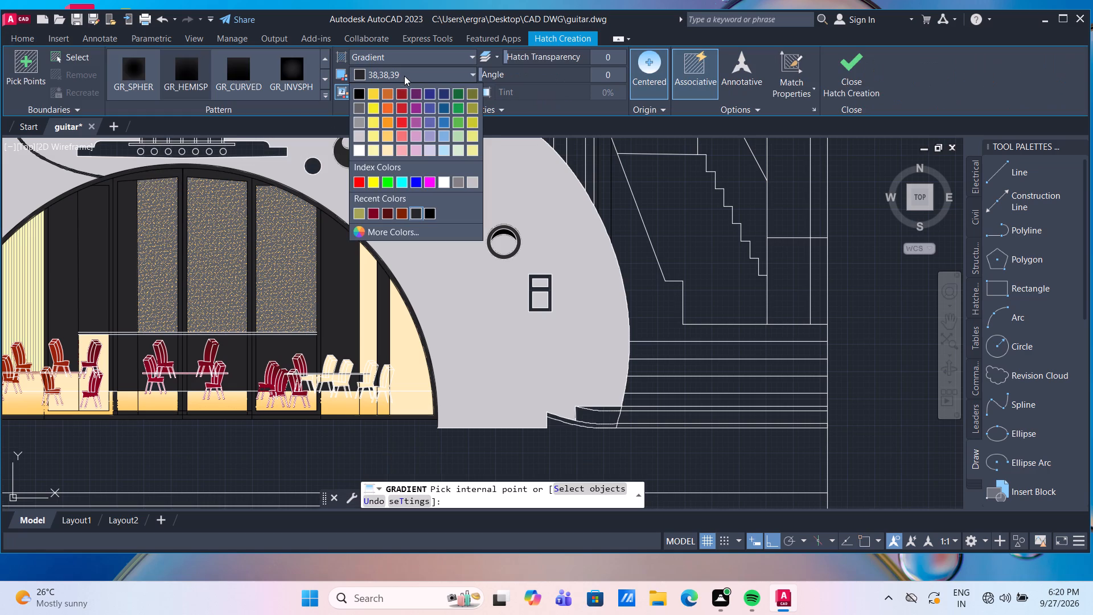
{"action": "left_click", "coordinate": [385, 153]}
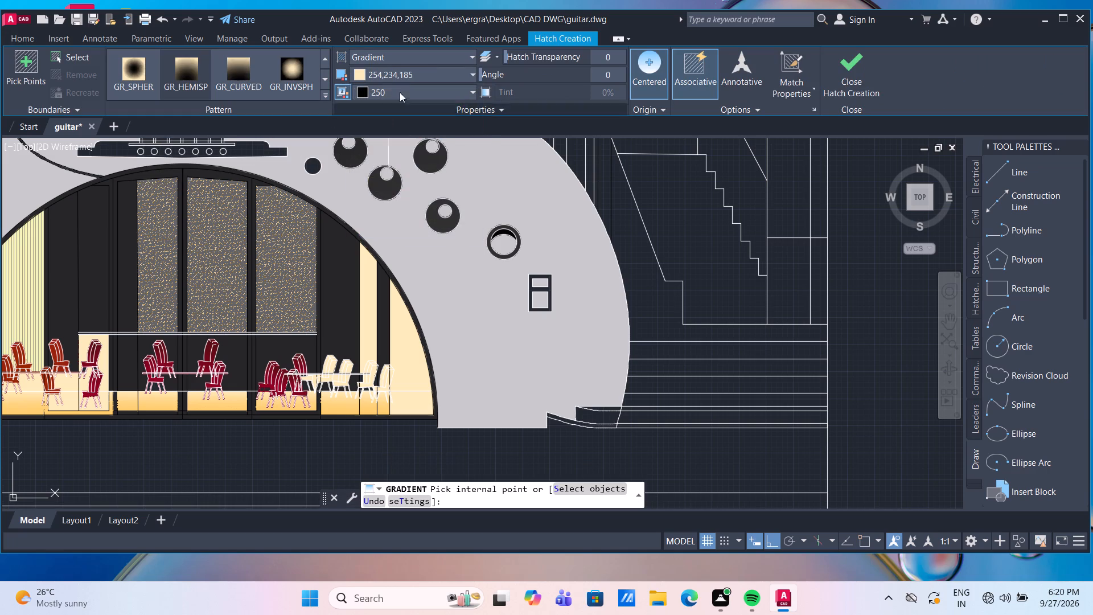
{"action": "left_click", "coordinate": [404, 95]}
{"action": "left_click", "coordinate": [379, 154]}
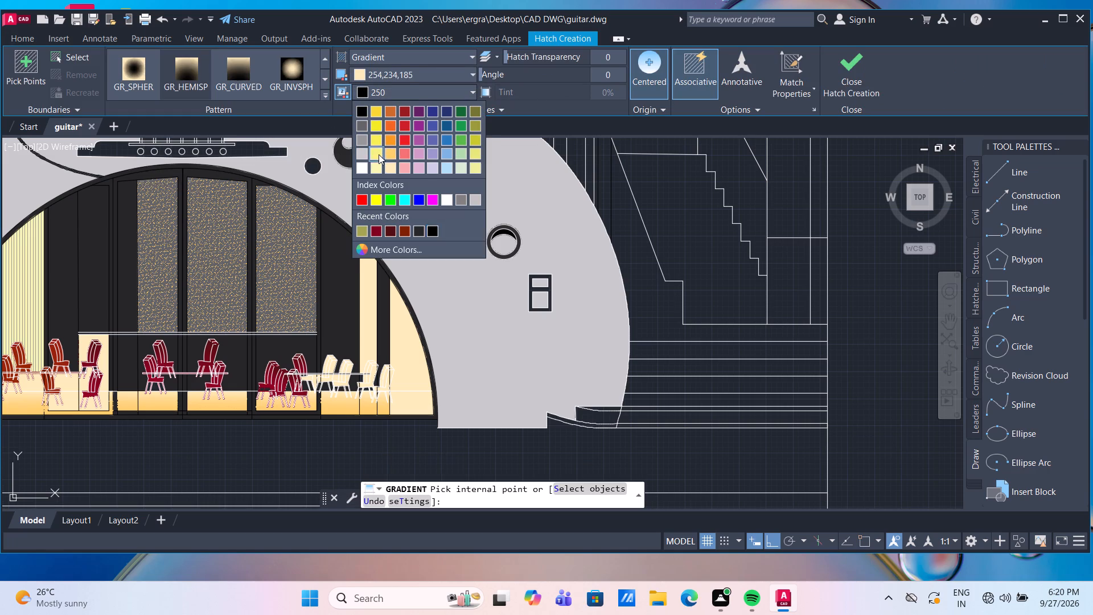
{"action": "left_click", "coordinate": [139, 75]}
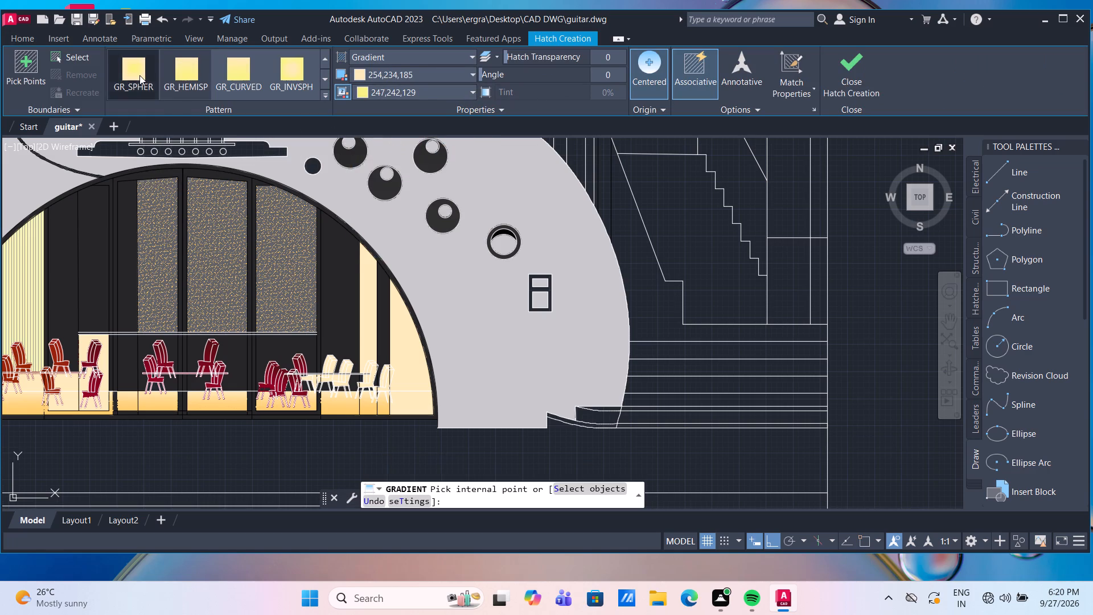
{"action": "scroll", "coordinate": [500, 276], "scroll_direction": "up", "scroll_amount": 2}
{"action": "left_click", "coordinate": [595, 342]}
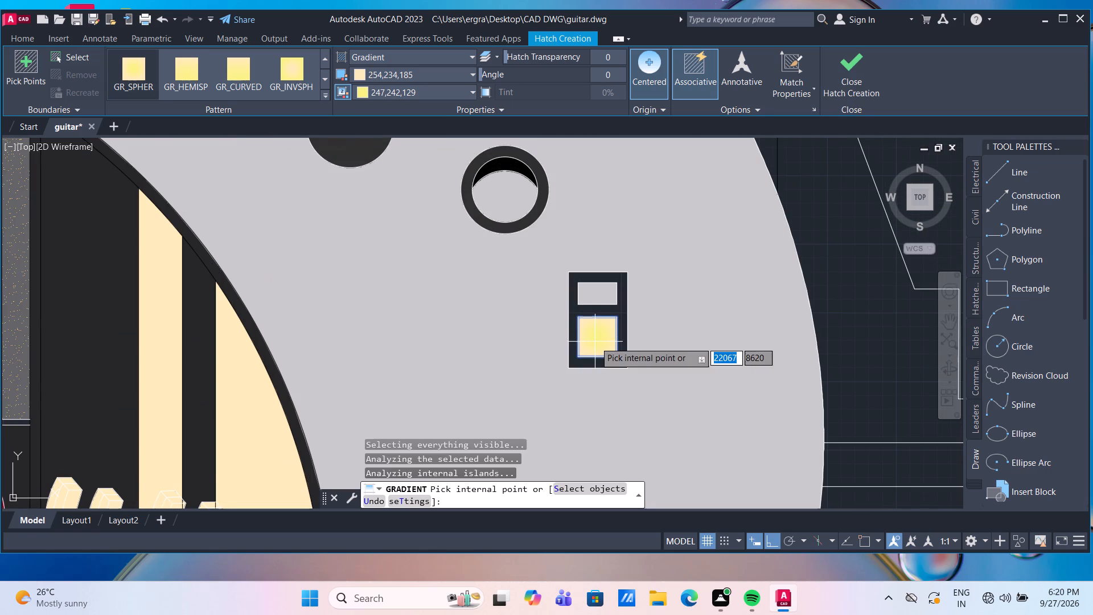
Fill the lower pane of the small window left of the arch with the same cream-to-yellow gradient.
{"action": "scroll", "coordinate": [595, 342], "scroll_direction": "down", "scroll_amount": 3}
{"action": "scroll", "coordinate": [104, 345], "scroll_direction": "up", "scroll_amount": 2}
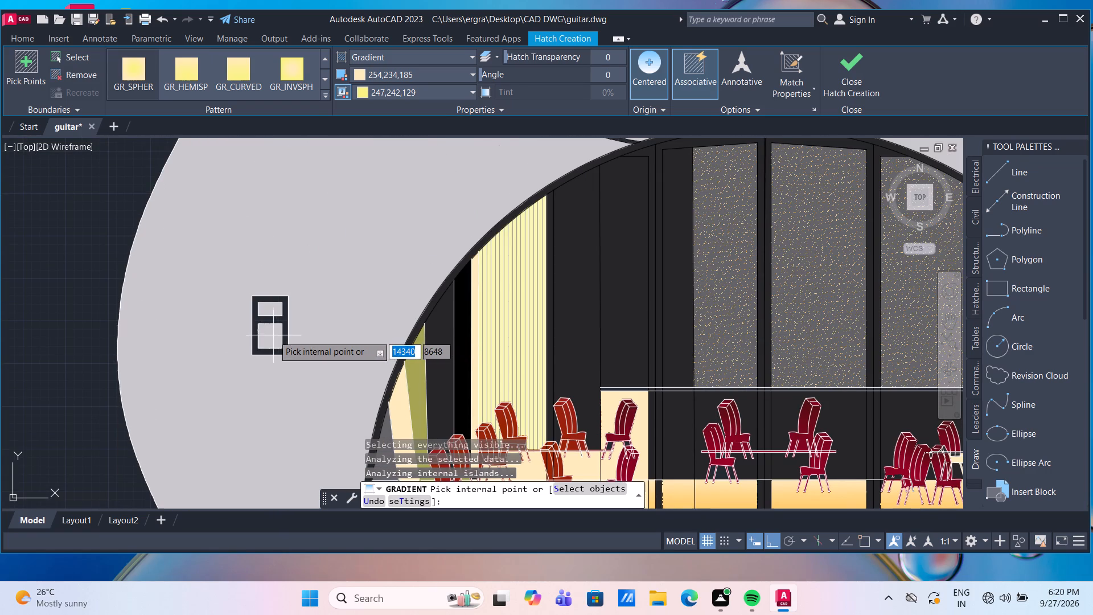
{"action": "left_click", "coordinate": [270, 335]}
{"action": "scroll", "coordinate": [233, 349], "scroll_direction": "up", "scroll_amount": 2}
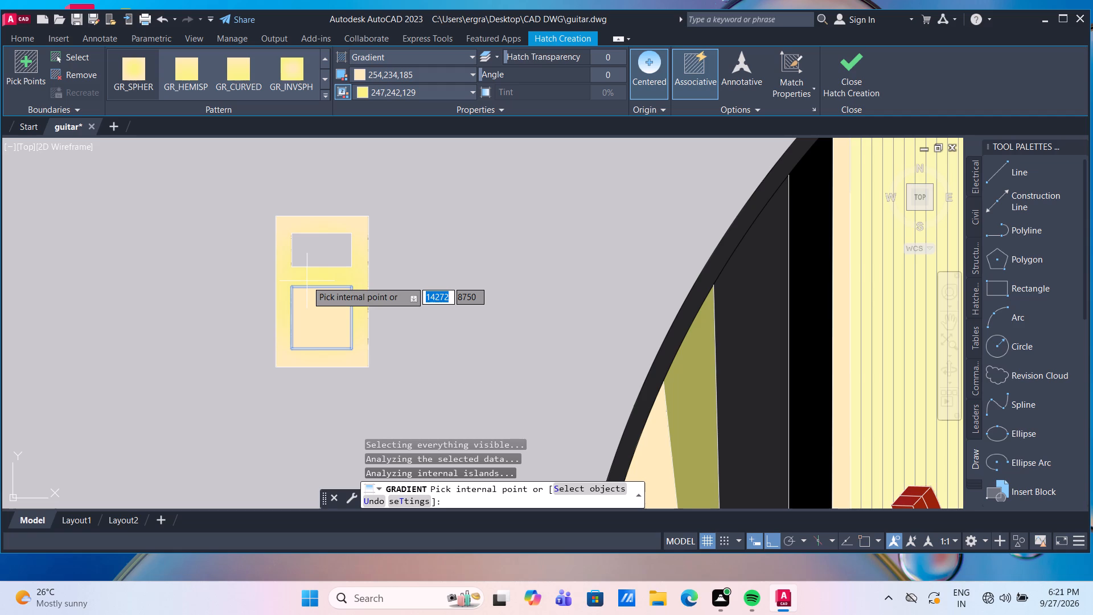
{"action": "scroll", "coordinate": [482, 269], "scroll_direction": "down", "scroll_amount": 3}
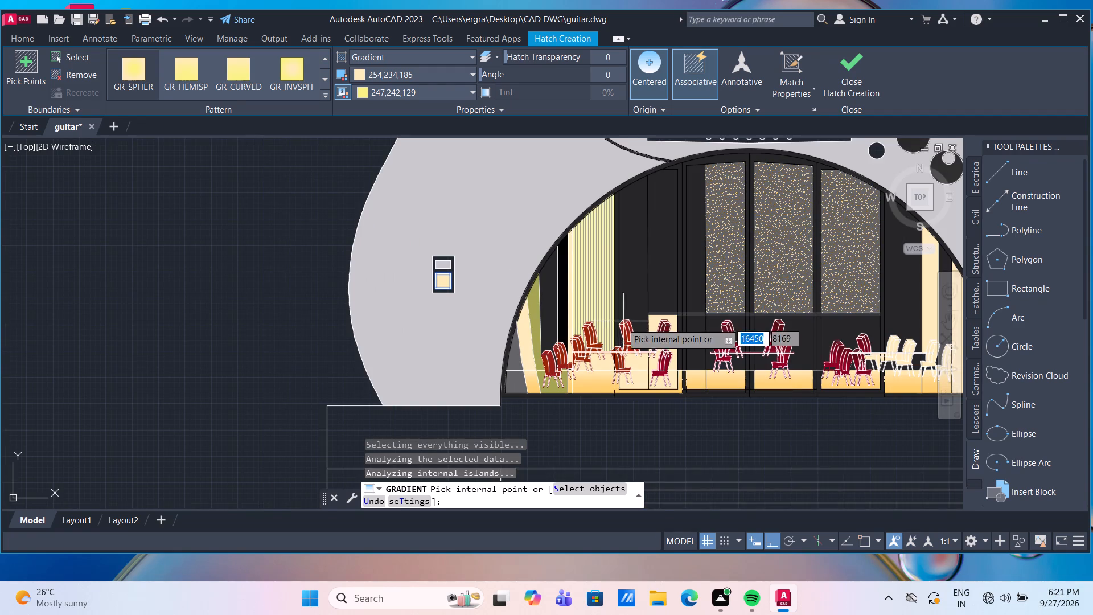
{"action": "scroll", "coordinate": [564, 292], "scroll_direction": "up", "scroll_amount": 2}
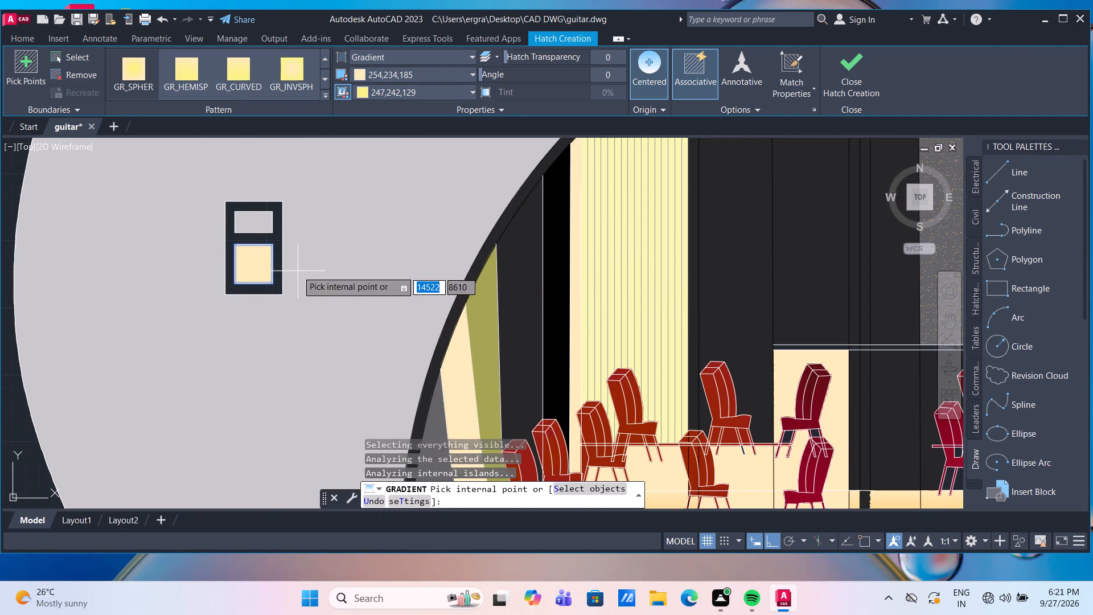
{"action": "key", "text": "Escape"}
{"action": "scroll", "coordinate": [277, 270], "scroll_direction": "down", "scroll_amount": 4}
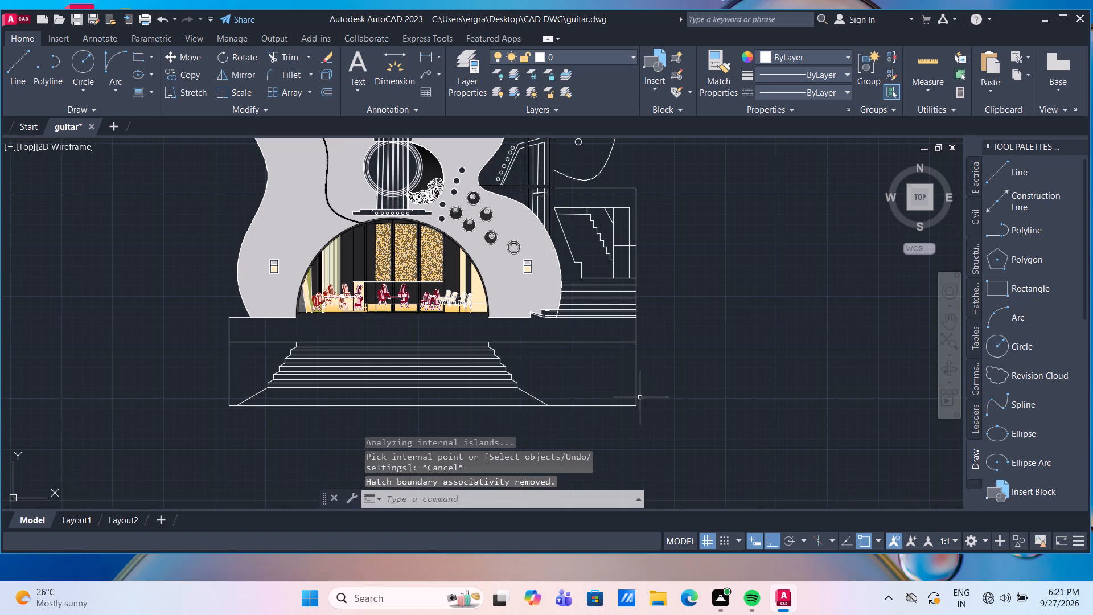
Undo the cream-to-yellow gradient fills in the lower panes of both small windows.
{"action": "key", "text": "ctrl+z"}
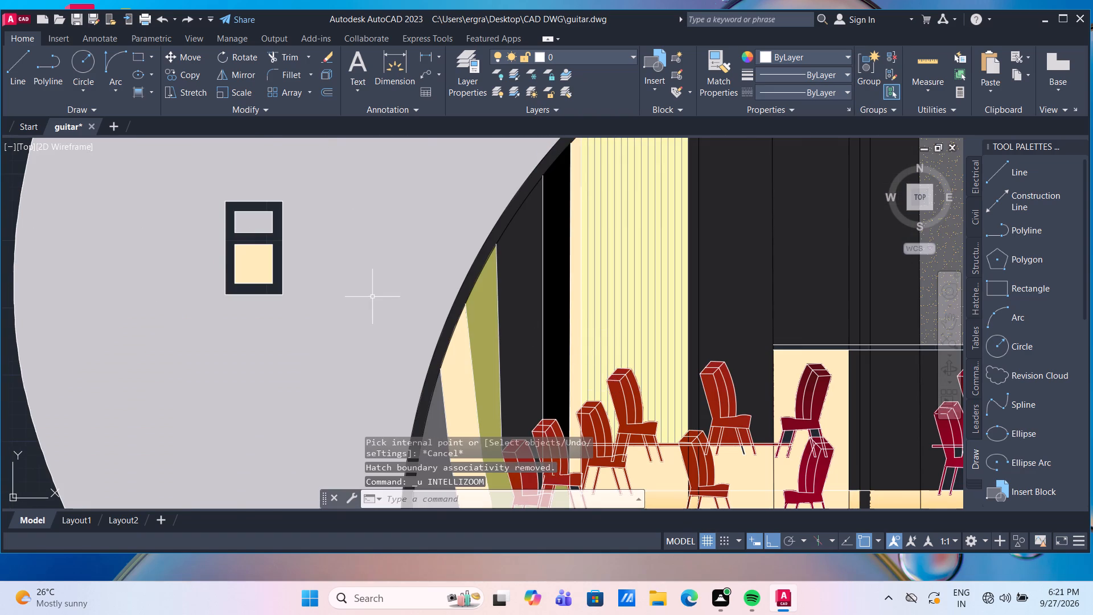
{"action": "key", "text": "ctrl+z"}
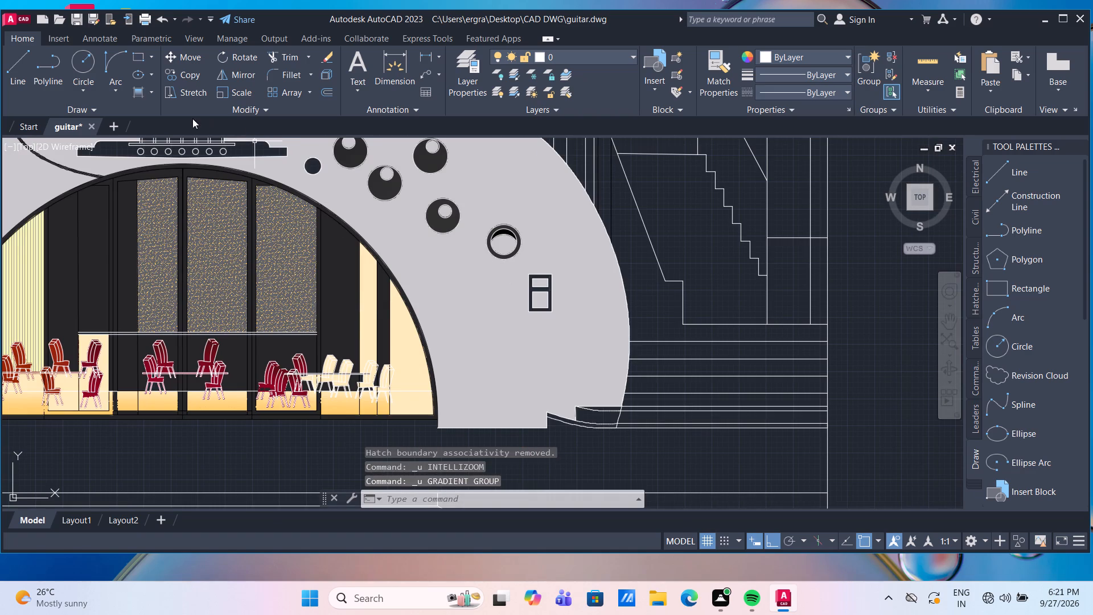
Fill the lower pane of the small window right of the arch with a GR_INVSPH gradient of 248,246,176 to 254,204,102.
{"action": "left_click", "coordinate": [134, 93]}
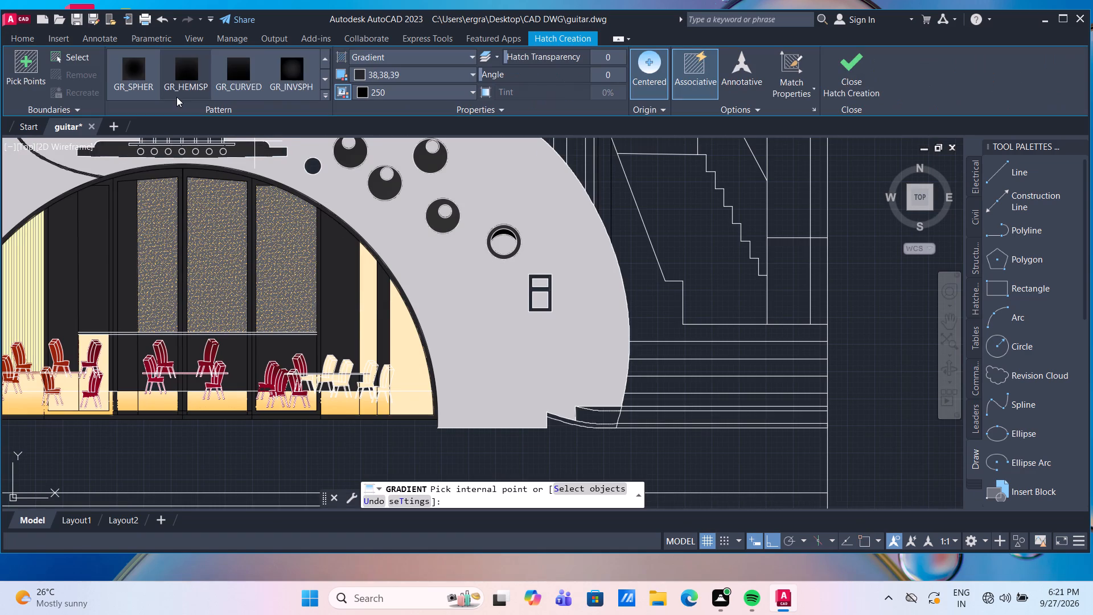
{"action": "left_click", "coordinate": [429, 73]}
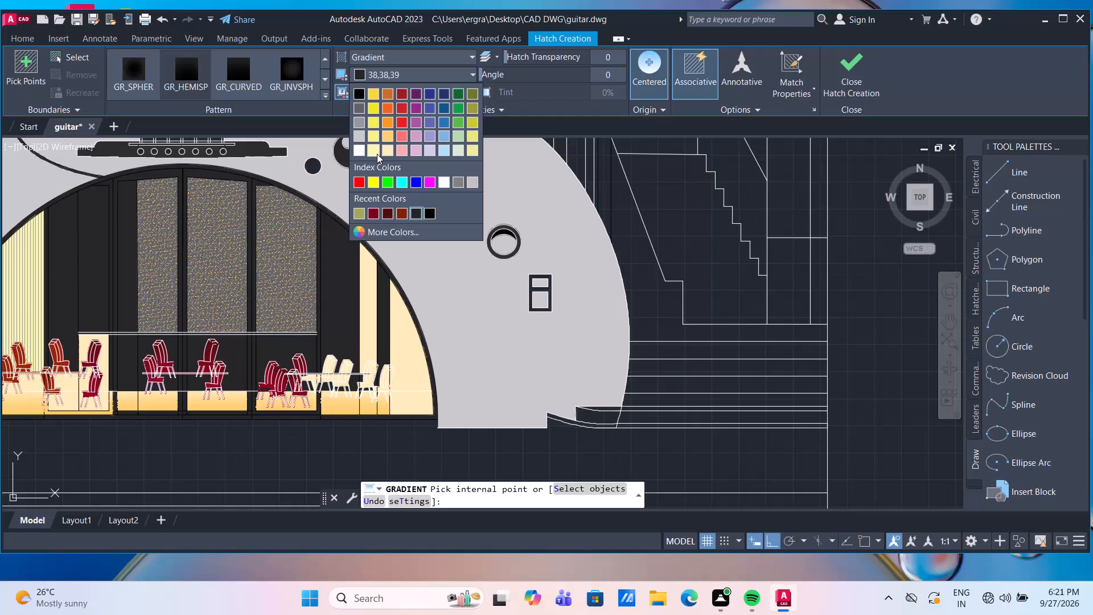
{"action": "left_click", "coordinate": [377, 154]}
{"action": "left_click", "coordinate": [411, 91]}
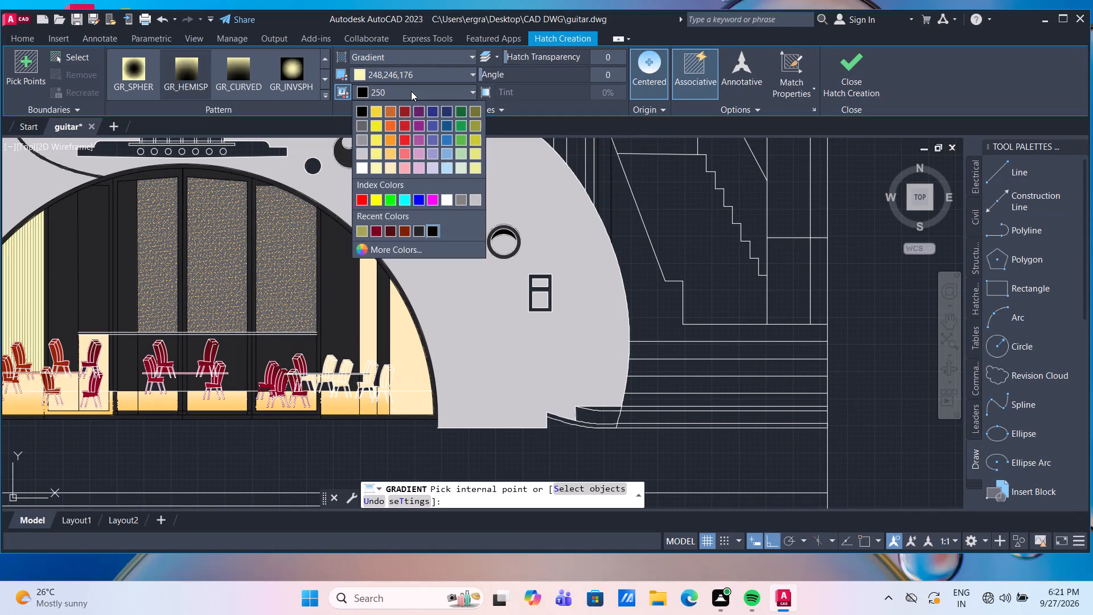
{"action": "left_click", "coordinate": [392, 150]}
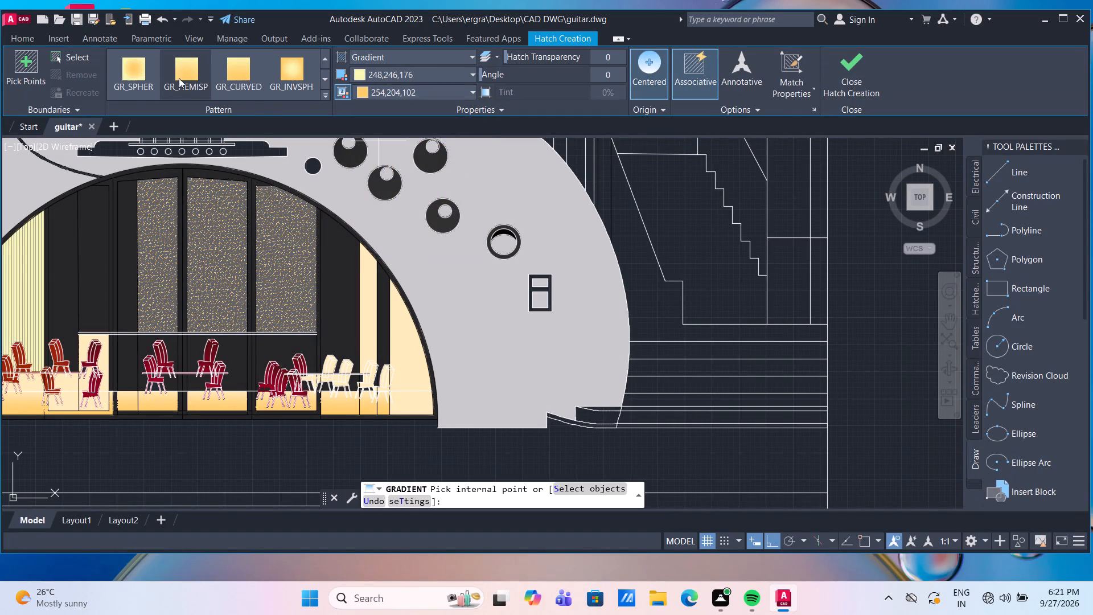
{"action": "left_click", "coordinate": [298, 68]}
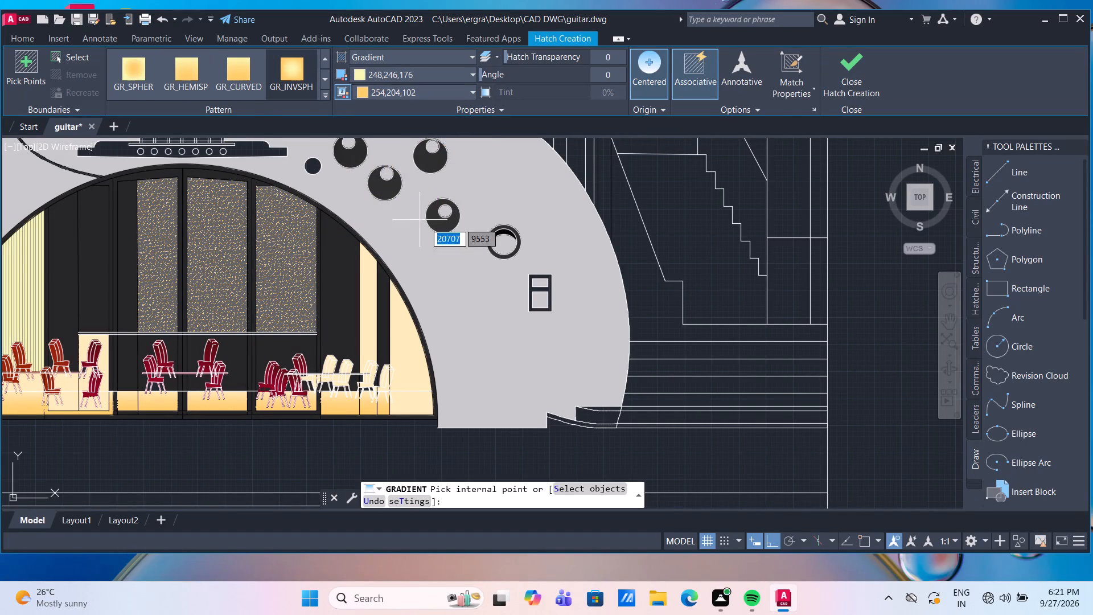
{"action": "left_click", "coordinate": [541, 302]}
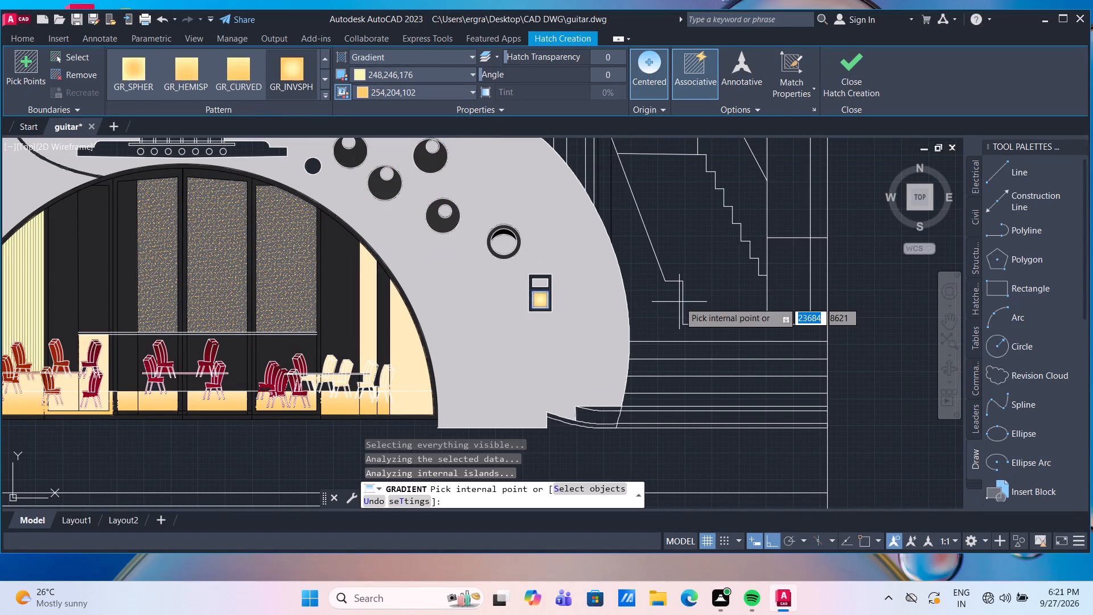
{"action": "key", "text": "Return"}
Fill the lower pane of the small window left of the arch with the same pale-yellow-to-orange gradient.
{"action": "scroll", "coordinate": [671, 301], "scroll_direction": "down", "scroll_amount": 1}
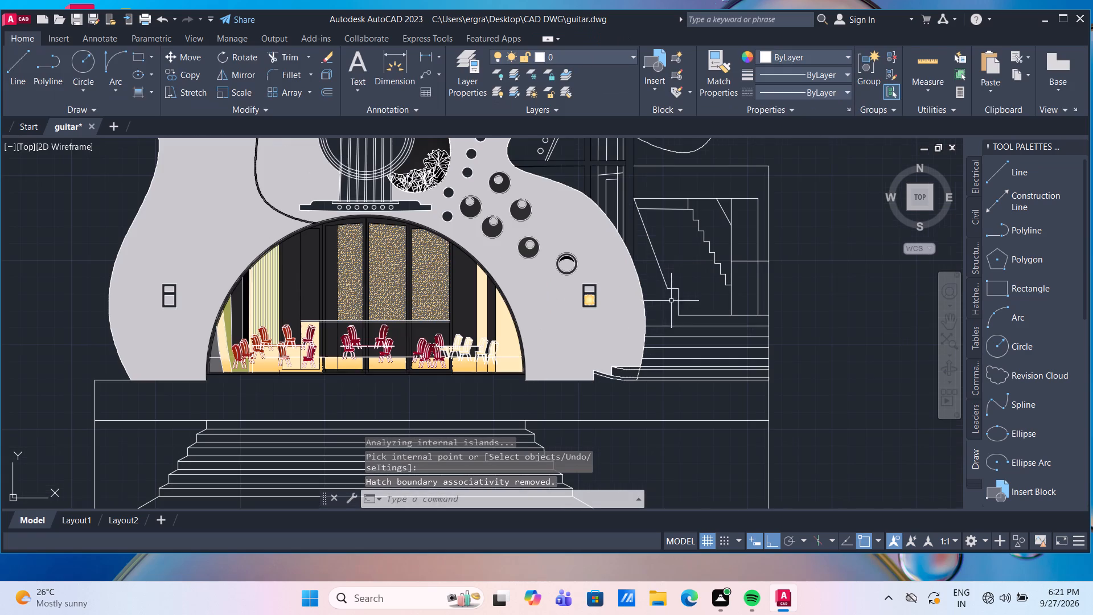
{"action": "left_click", "coordinate": [134, 93]}
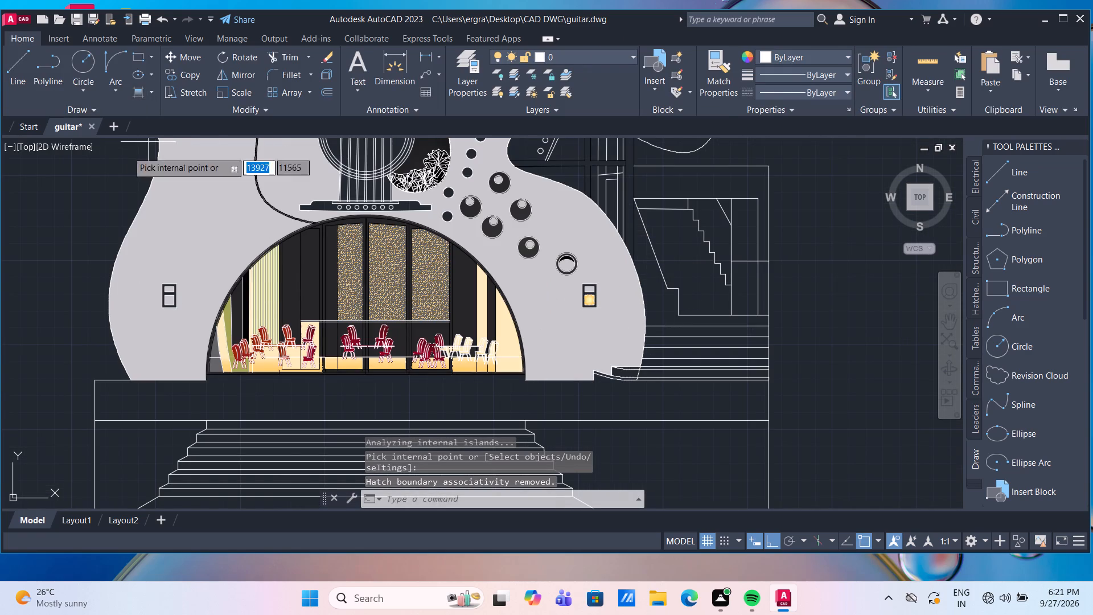
{"action": "left_click", "coordinate": [169, 301]}
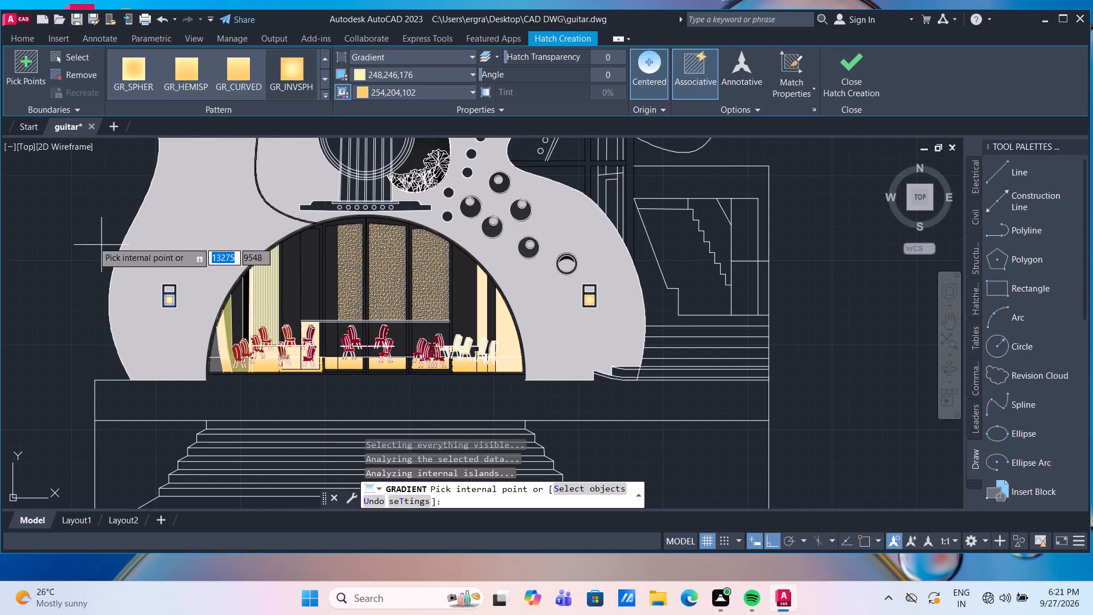
{"action": "key", "text": "Return"}
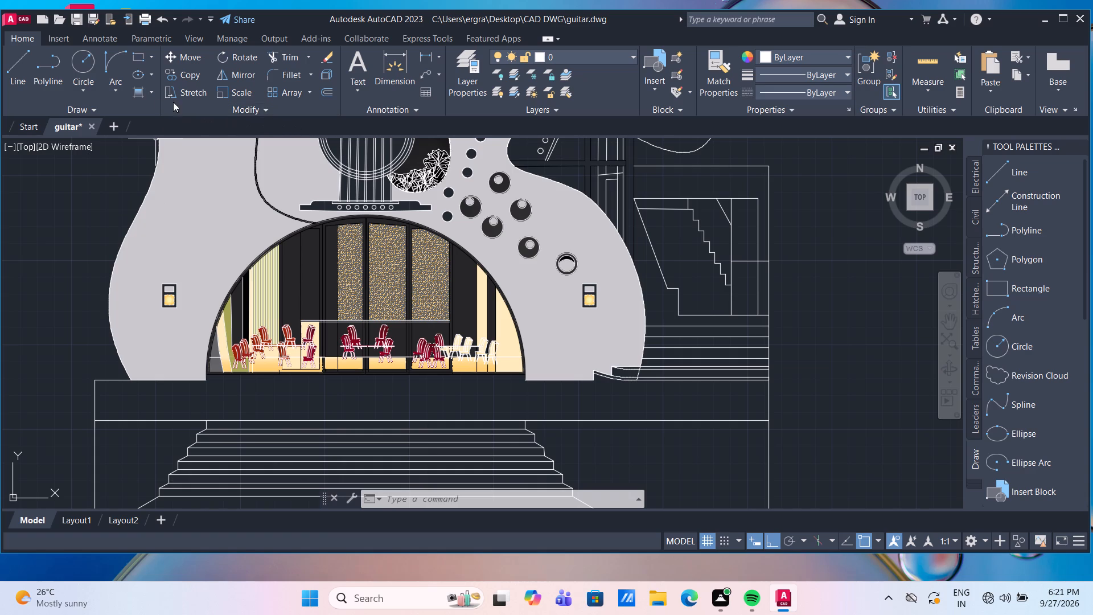
Fill the frames of both small windows beside the arch with a solid 38,38,39 hatch.
{"action": "left_click", "coordinate": [148, 93]}
{"action": "left_click", "coordinate": [151, 116]}
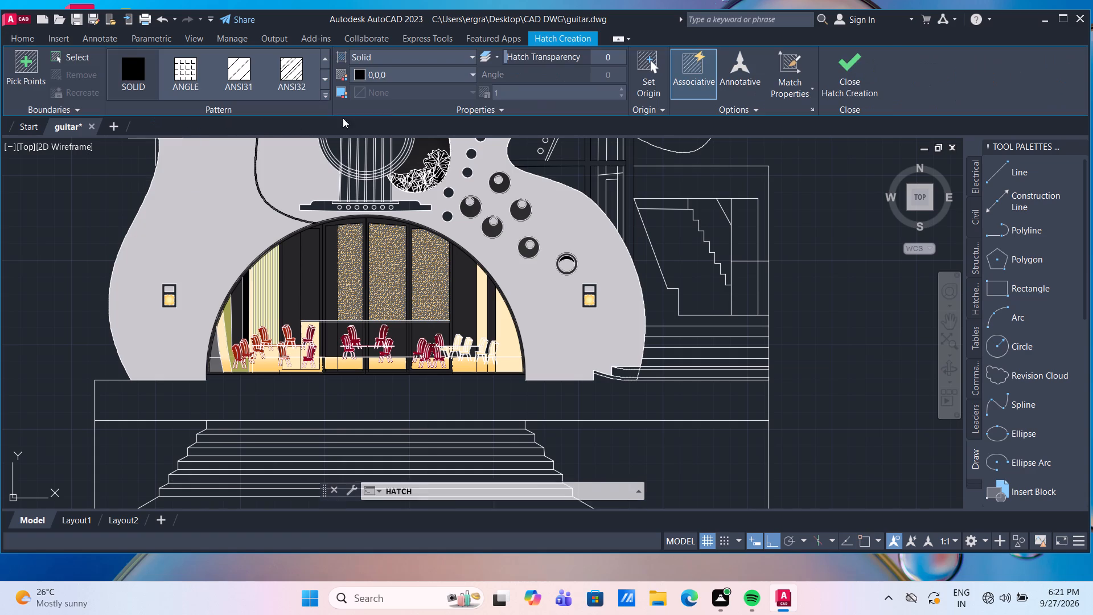
{"action": "left_click", "coordinate": [391, 80]}
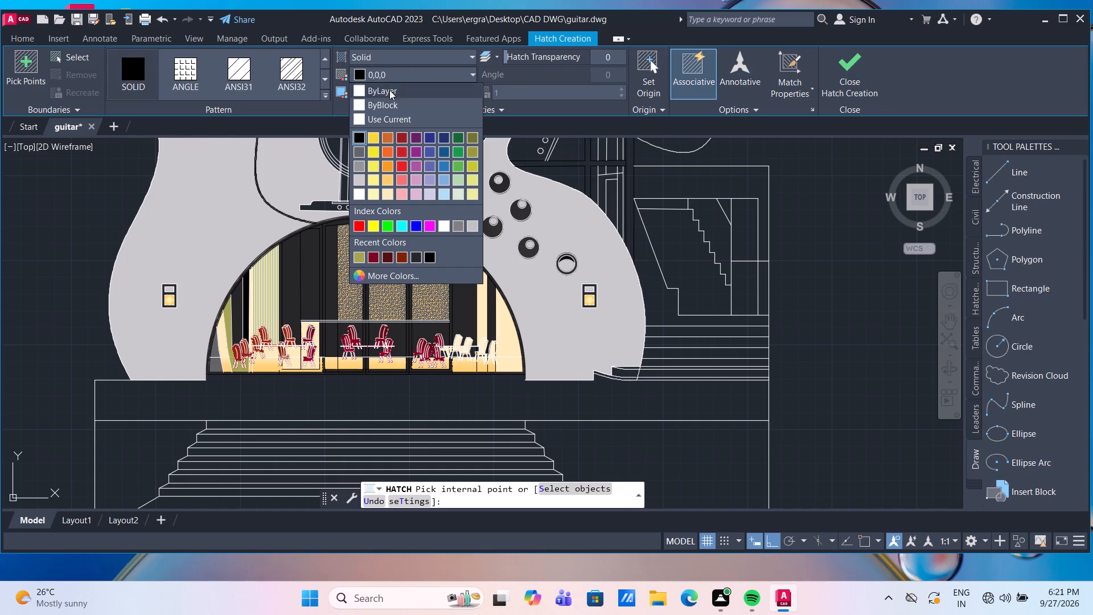
{"action": "left_click", "coordinate": [413, 259]}
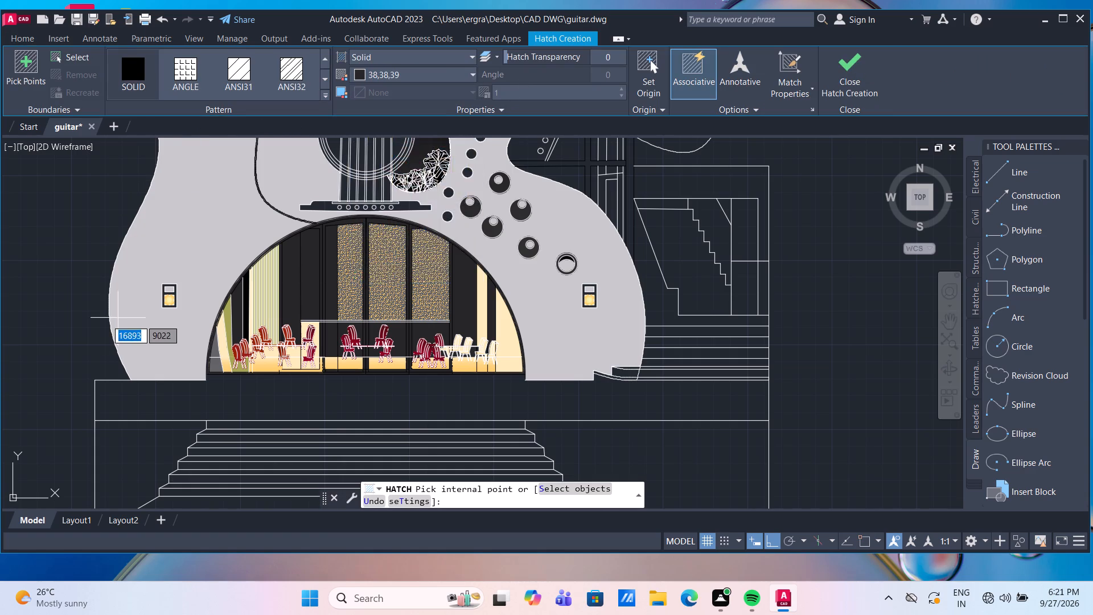
{"action": "scroll", "coordinate": [103, 319], "scroll_direction": "up", "scroll_amount": 3}
{"action": "scroll", "coordinate": [304, 210], "scroll_direction": "up", "scroll_amount": 3}
{"action": "left_click", "coordinate": [416, 263]}
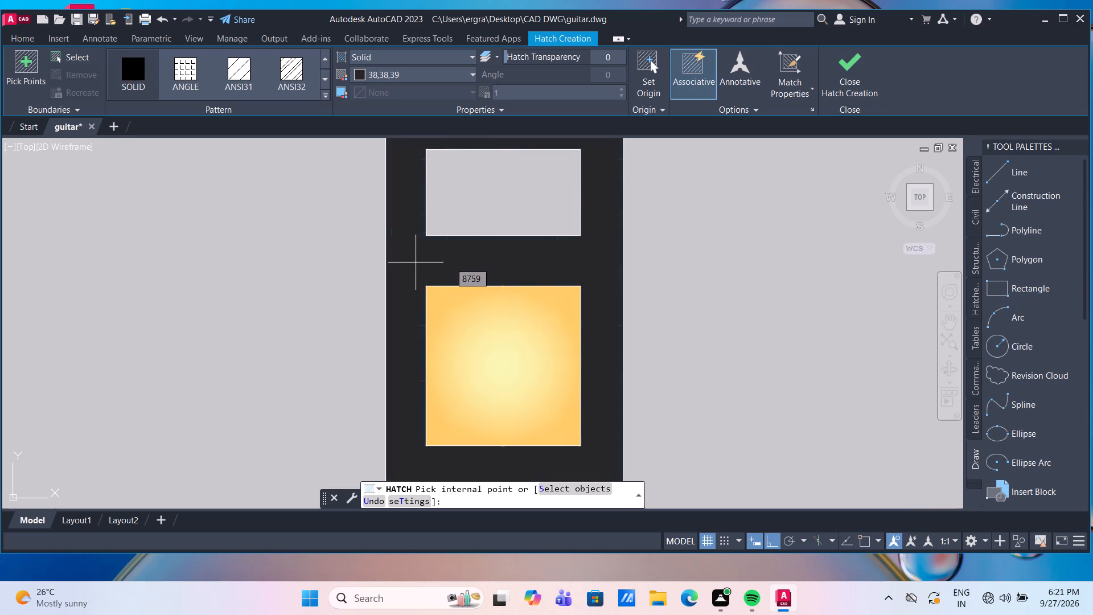
{"action": "scroll", "coordinate": [416, 263], "scroll_direction": "down", "scroll_amount": 4}
{"action": "scroll", "coordinate": [701, 264], "scroll_direction": "down", "scroll_amount": 7}
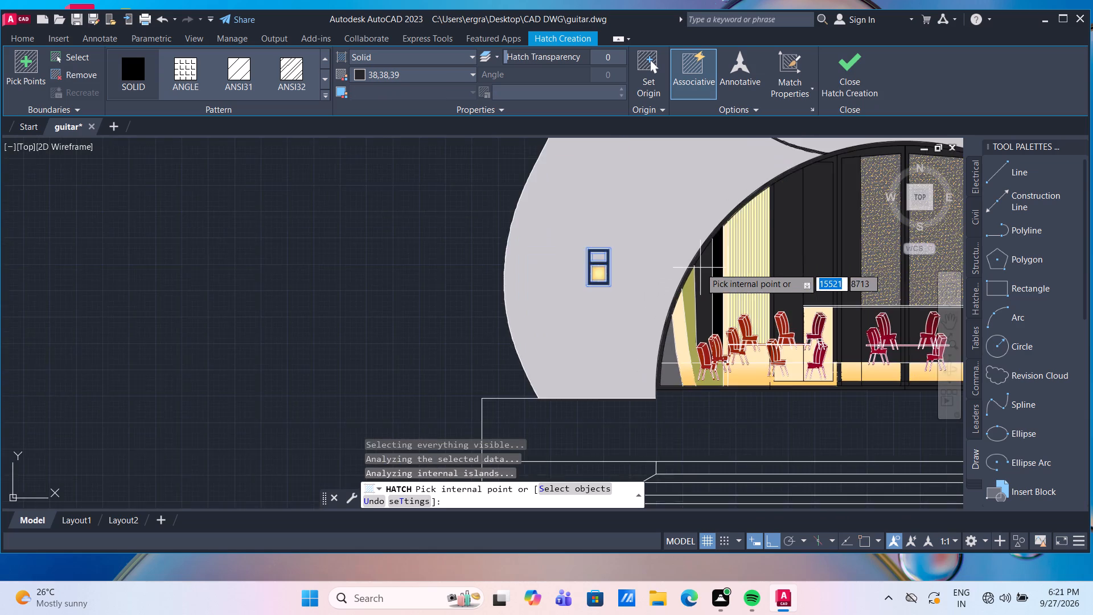
{"action": "middle_click_drag", "start_coordinate": [755, 305], "coordinate": [517, 321]}
{"action": "scroll", "coordinate": [568, 284], "scroll_direction": "up", "scroll_amount": 3}
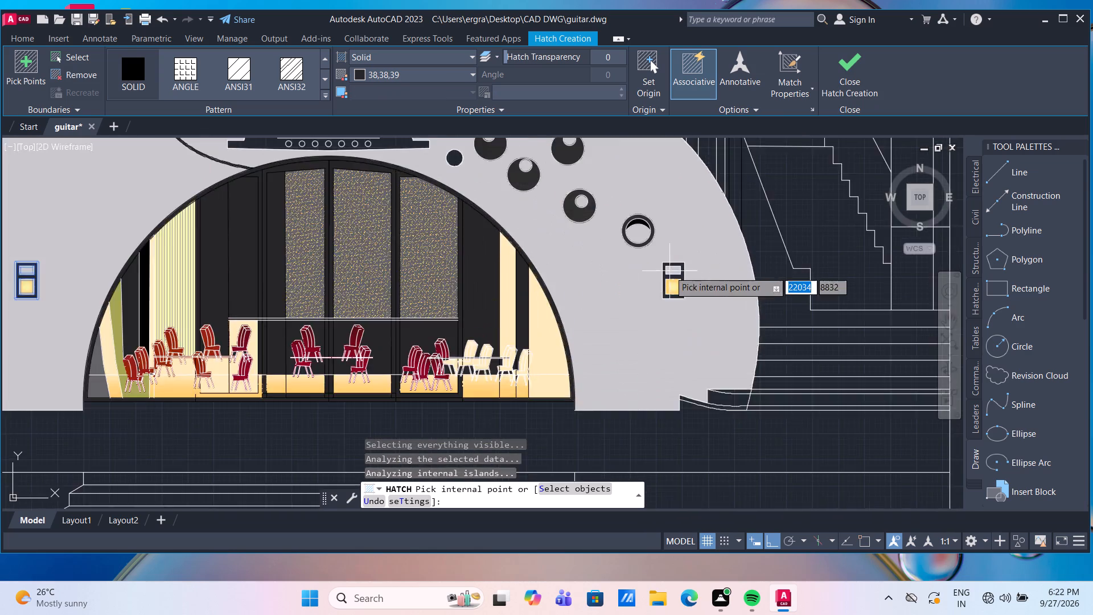
{"action": "scroll", "coordinate": [669, 271], "scroll_direction": "up", "scroll_amount": 3}
{"action": "left_click", "coordinate": [714, 294]}
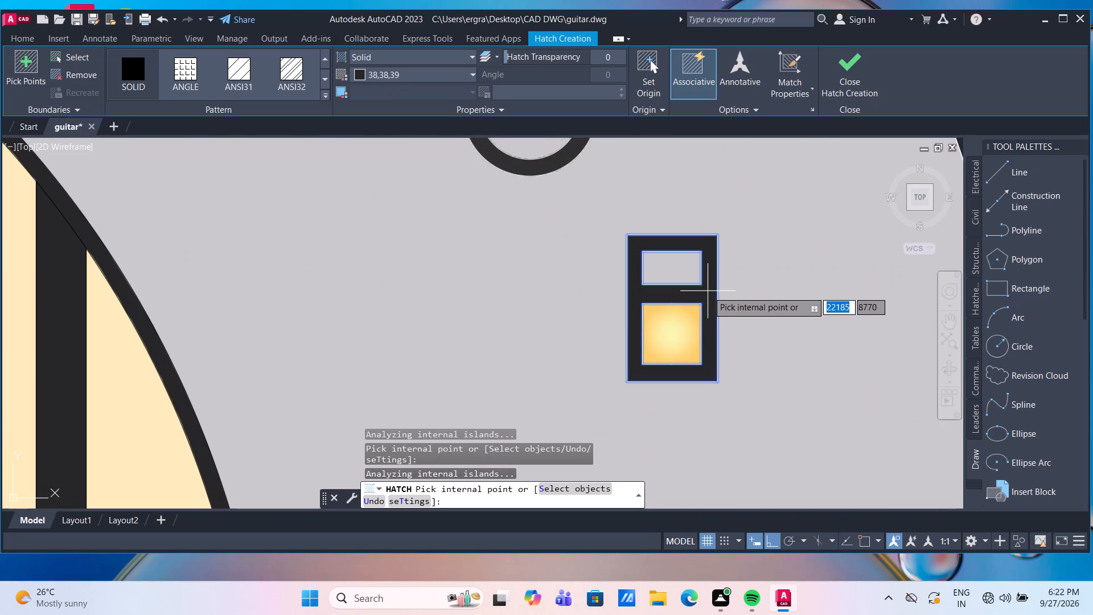
{"action": "key", "text": "Return"}
Fill the upper panes of both small windows with a solid 0,0,0 hatch.
{"action": "scroll", "coordinate": [668, 299], "scroll_direction": "down", "scroll_amount": 4}
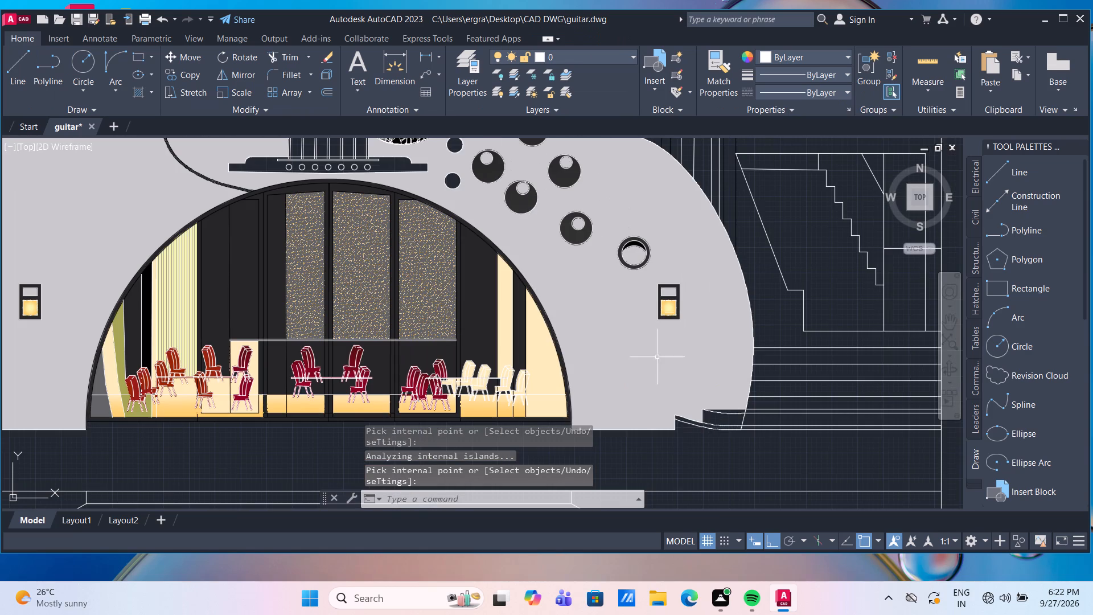
{"action": "left_click", "coordinate": [154, 91]}
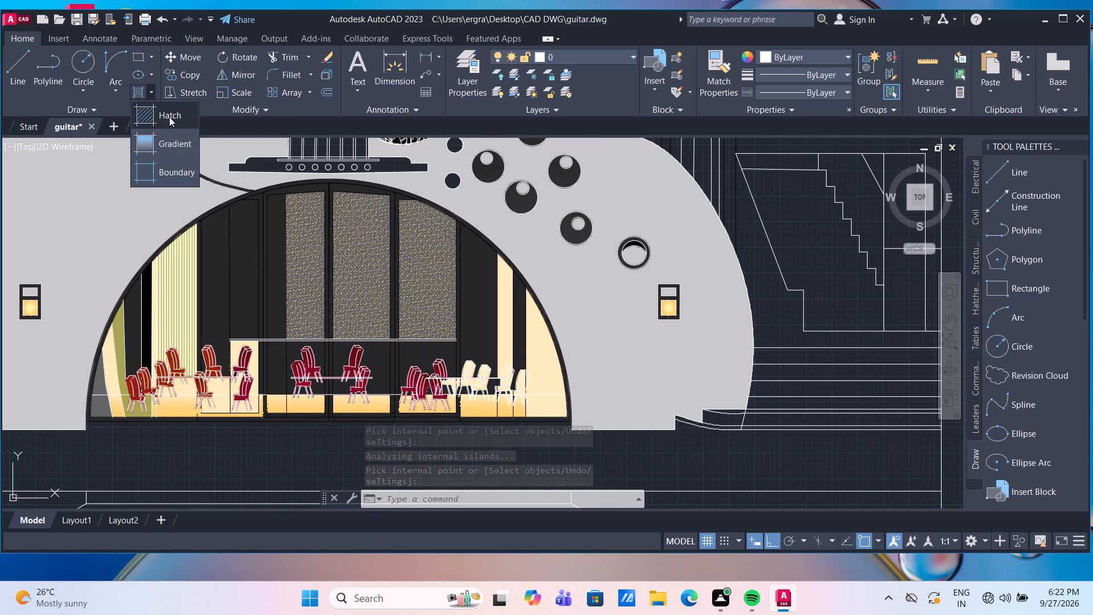
{"action": "left_click", "coordinate": [169, 117]}
{"action": "left_click", "coordinate": [380, 76]}
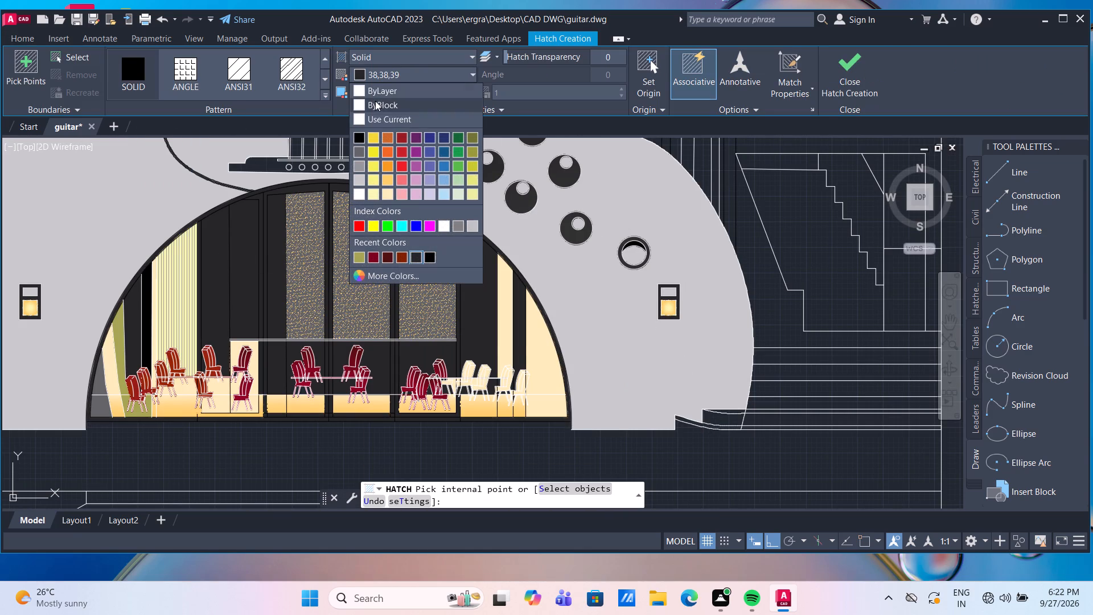
{"action": "left_click", "coordinate": [363, 138]}
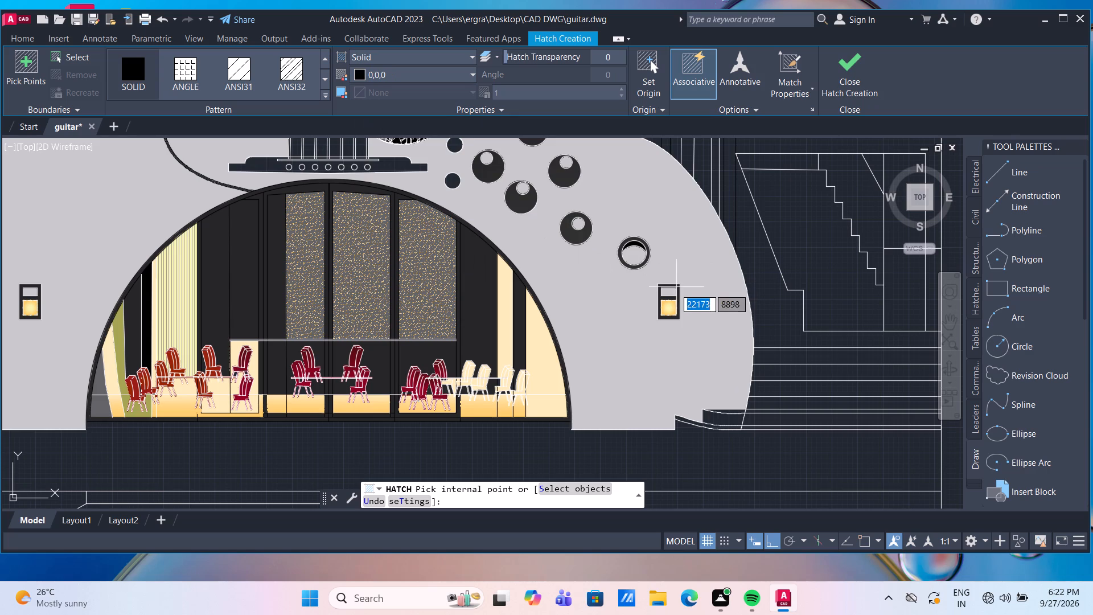
{"action": "left_click", "coordinate": [671, 292]}
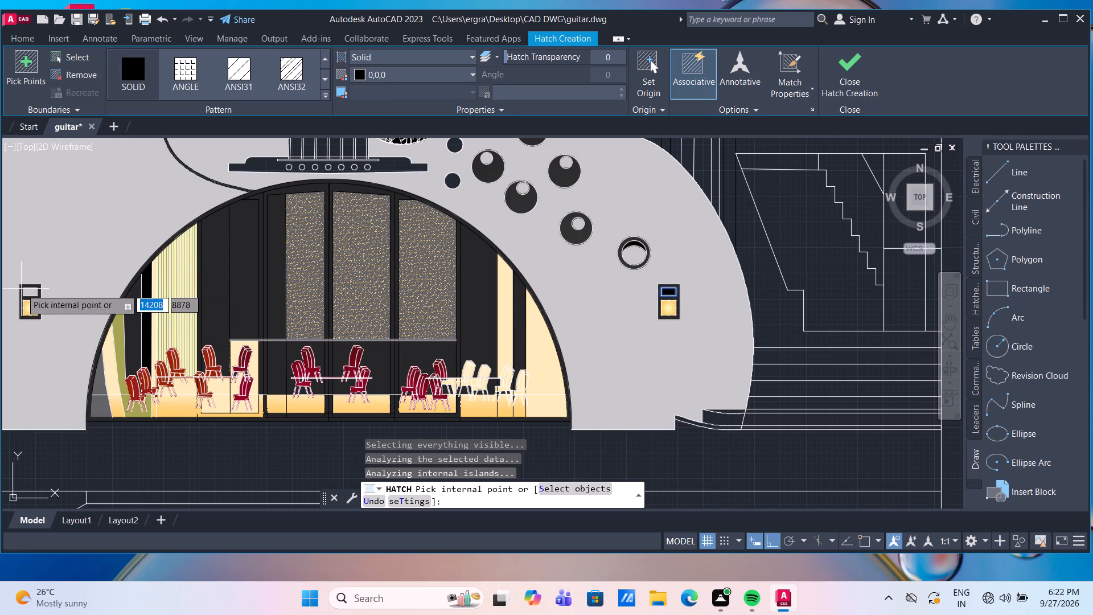
{"action": "left_click", "coordinate": [34, 293]}
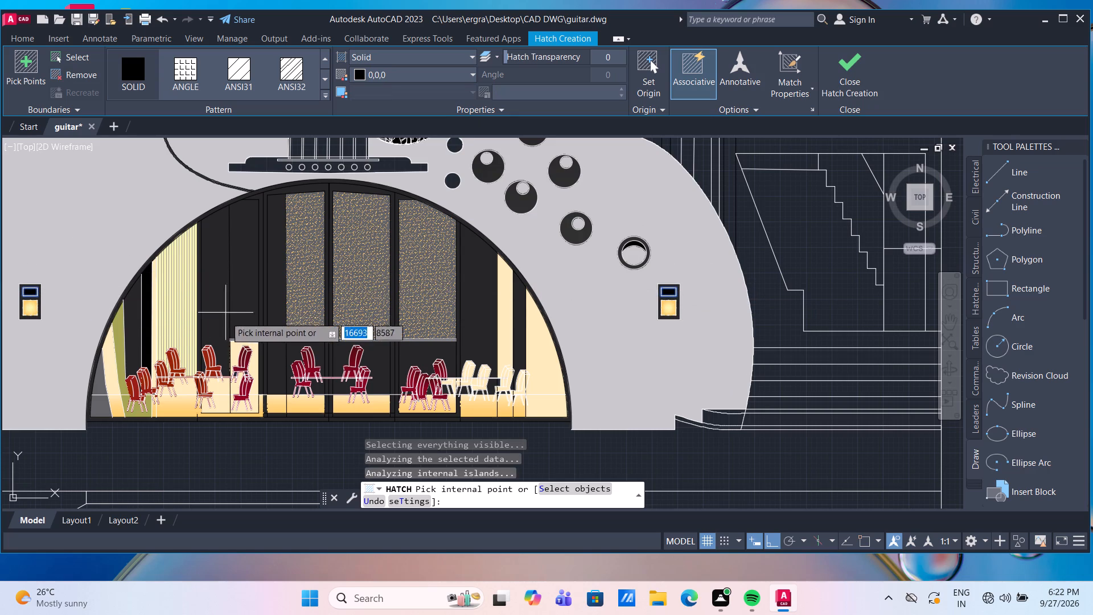
{"action": "key", "text": "Return"}
Fill the upper two segments of the narrow vertical strip along the grid frame's right edge with a solid 0,0,0 hatch.
{"action": "scroll", "coordinate": [495, 370], "scroll_direction": "down", "scroll_amount": 2}
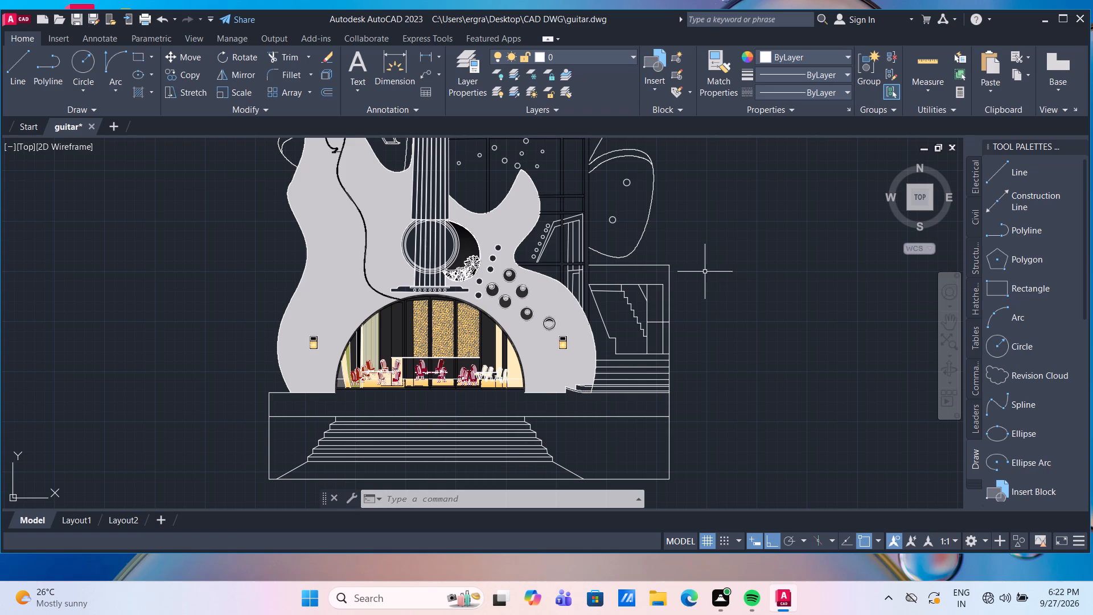
{"action": "middle_click_drag", "start_coordinate": [615, 195], "coordinate": [541, 334]}
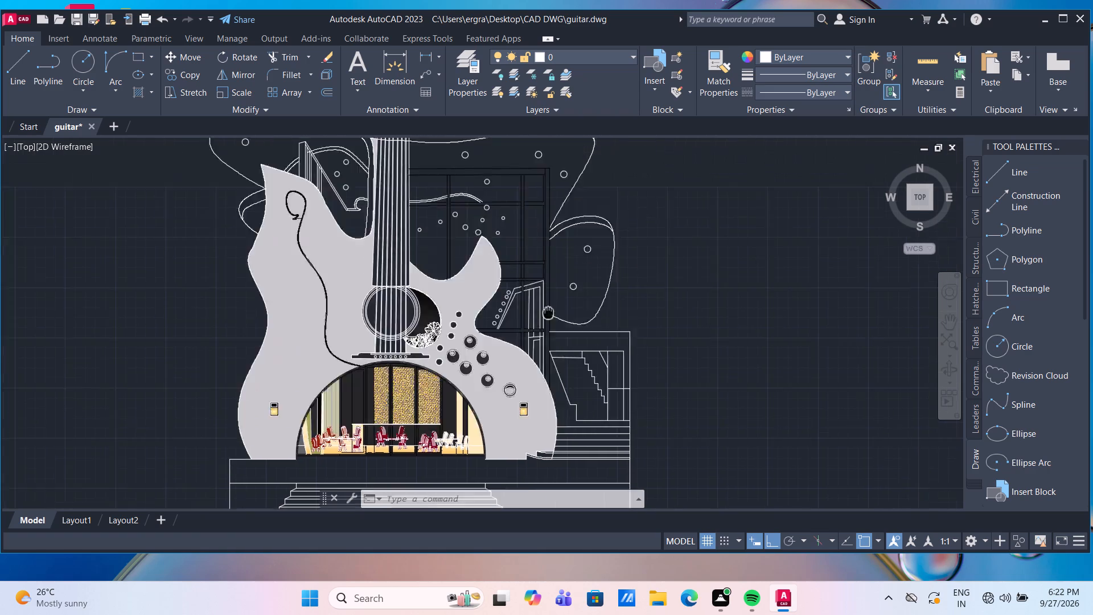
{"action": "middle_click_drag", "start_coordinate": [541, 334], "coordinate": [540, 339]}
{"action": "scroll", "coordinate": [508, 268], "scroll_direction": "up", "scroll_amount": 3}
{"action": "middle_click_drag", "start_coordinate": [468, 257], "coordinate": [477, 245]}
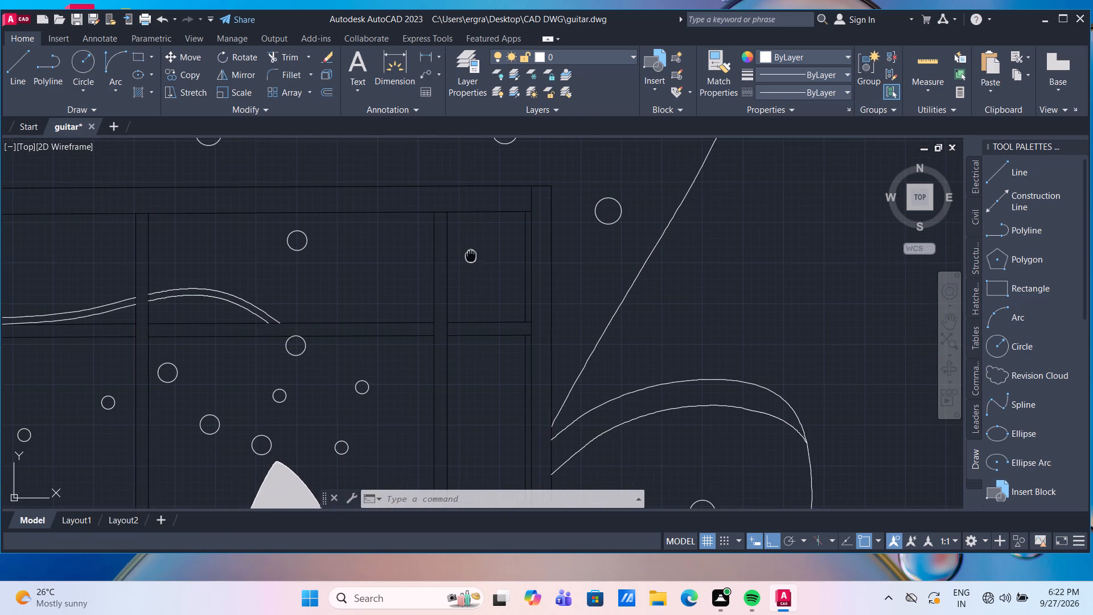
{"action": "middle_click_drag", "start_coordinate": [477, 245], "coordinate": [484, 210]}
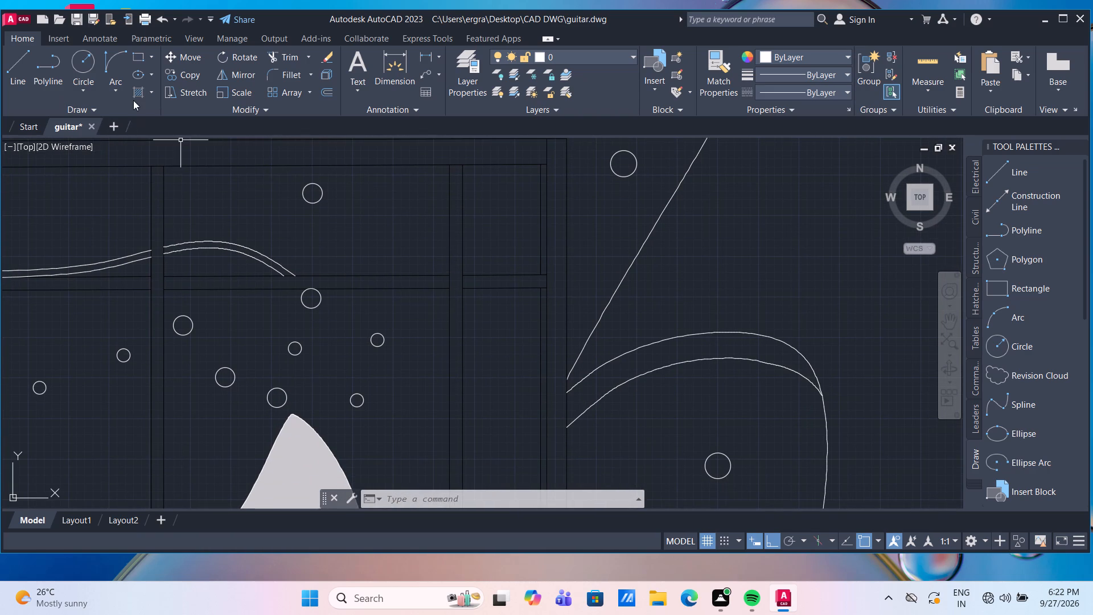
{"action": "left_click", "coordinate": [142, 93]}
{"action": "left_click", "coordinate": [430, 75]}
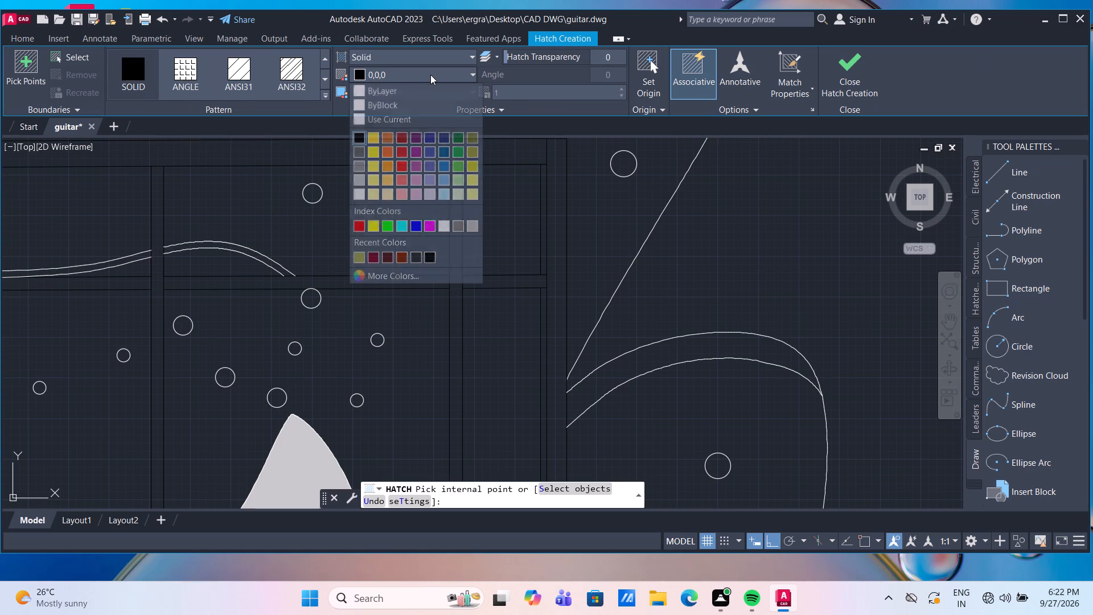
{"action": "left_click", "coordinate": [408, 73]}
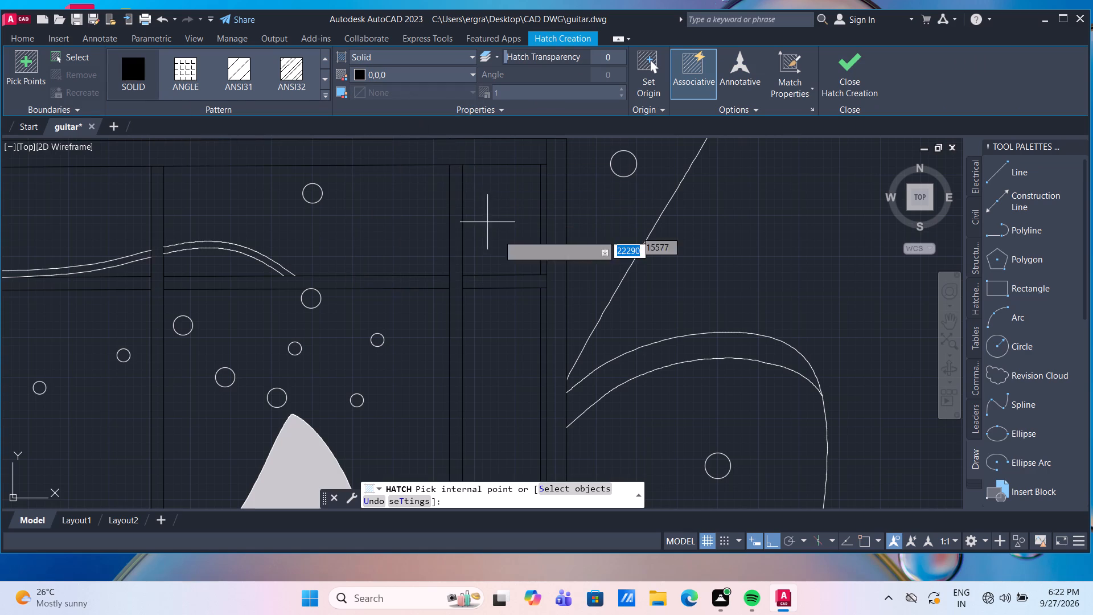
{"action": "scroll", "coordinate": [553, 306], "scroll_direction": "up", "scroll_amount": 2}
{"action": "left_click", "coordinate": [528, 207]}
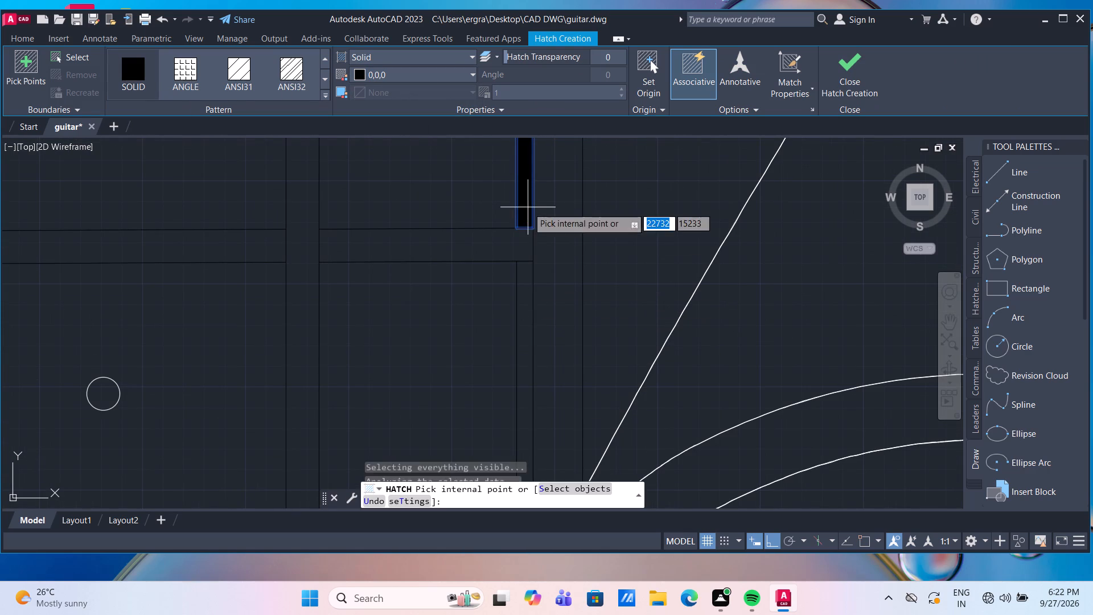
{"action": "left_click", "coordinate": [526, 324]}
{"action": "scroll", "coordinate": [526, 324], "scroll_direction": "down", "scroll_amount": 3}
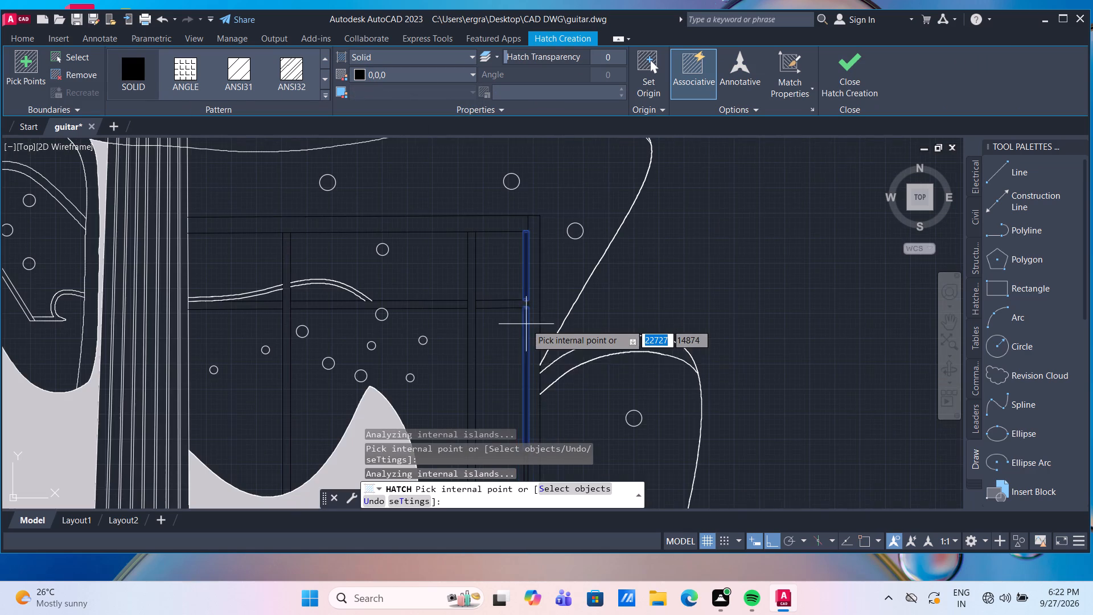
Fill the two horizontal bars between the guitar's right horn and the frame's right edge with the same solid 0,0,0 hatch.
{"action": "middle_click_drag", "start_coordinate": [503, 351], "coordinate": [478, 155]}
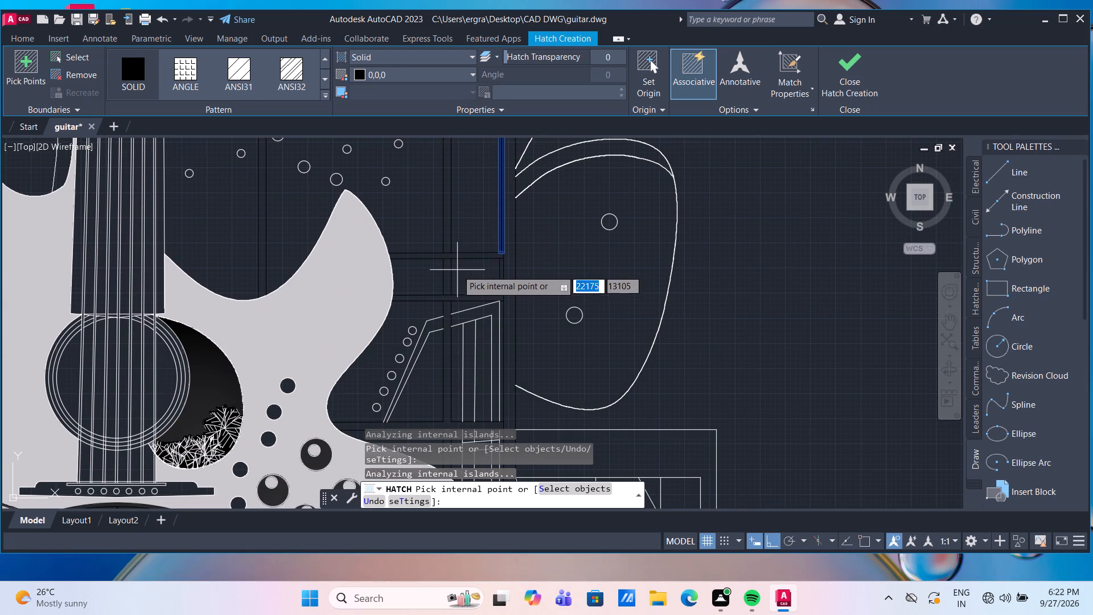
{"action": "middle_click_drag", "start_coordinate": [457, 273], "coordinate": [461, 215]}
{"action": "scroll", "coordinate": [445, 242], "scroll_direction": "up", "scroll_amount": 3}
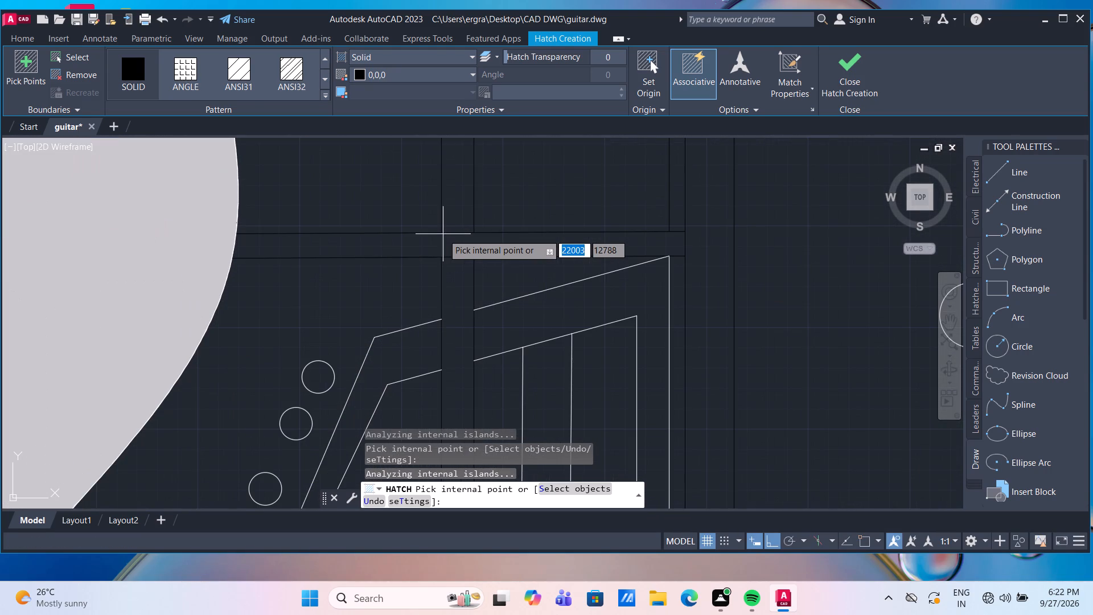
{"action": "left_click", "coordinate": [450, 245]}
{"action": "scroll", "coordinate": [454, 202], "scroll_direction": "down", "scroll_amount": 2}
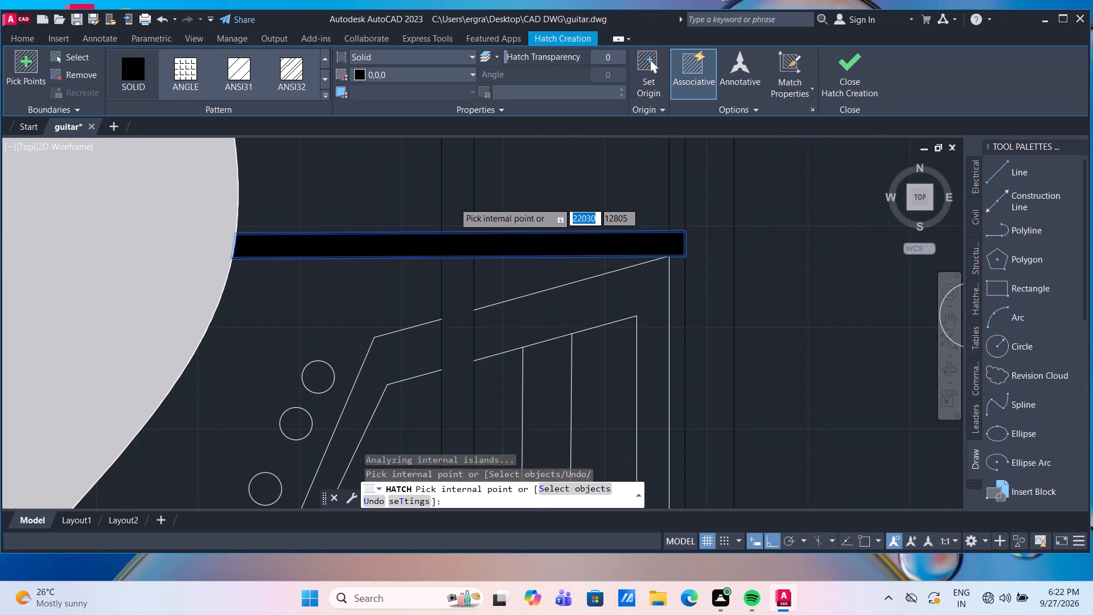
{"action": "scroll", "coordinate": [454, 202], "scroll_direction": "down", "scroll_amount": 1}
{"action": "middle_click_drag", "start_coordinate": [460, 188], "coordinate": [452, 246]}
{"action": "scroll", "coordinate": [464, 212], "scroll_direction": "up", "scroll_amount": 3}
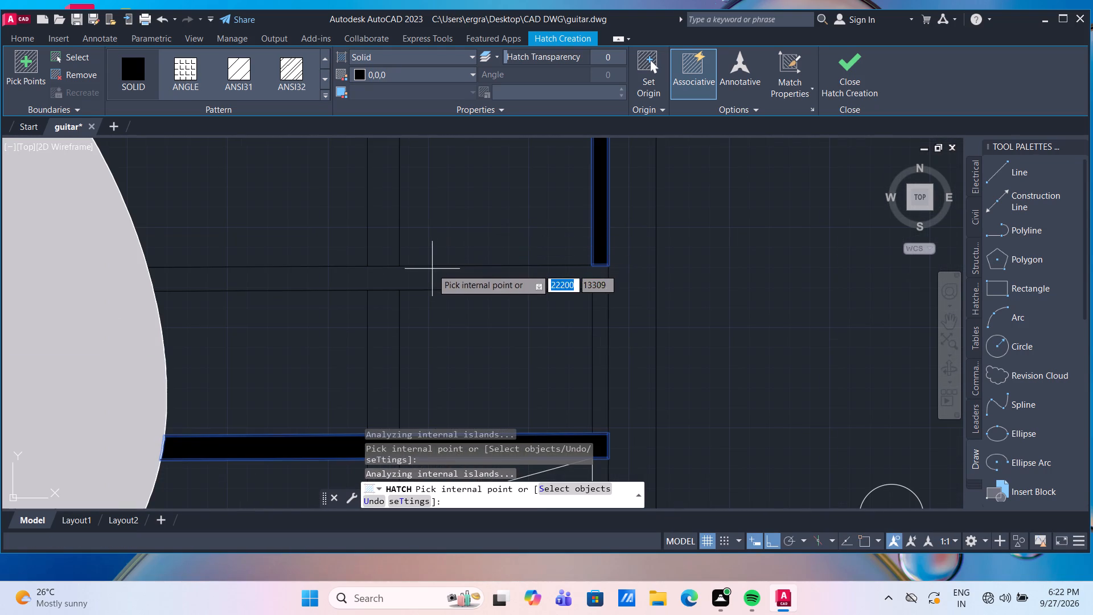
{"action": "left_click", "coordinate": [432, 274]}
Fill the remaining lower segments of the narrow right-edge strip, down to the guitar body, with the same 0,0,0 hatch.
{"action": "scroll", "coordinate": [432, 274], "scroll_direction": "down", "scroll_amount": 3}
{"action": "scroll", "coordinate": [479, 302], "scroll_direction": "up", "scroll_amount": 3}
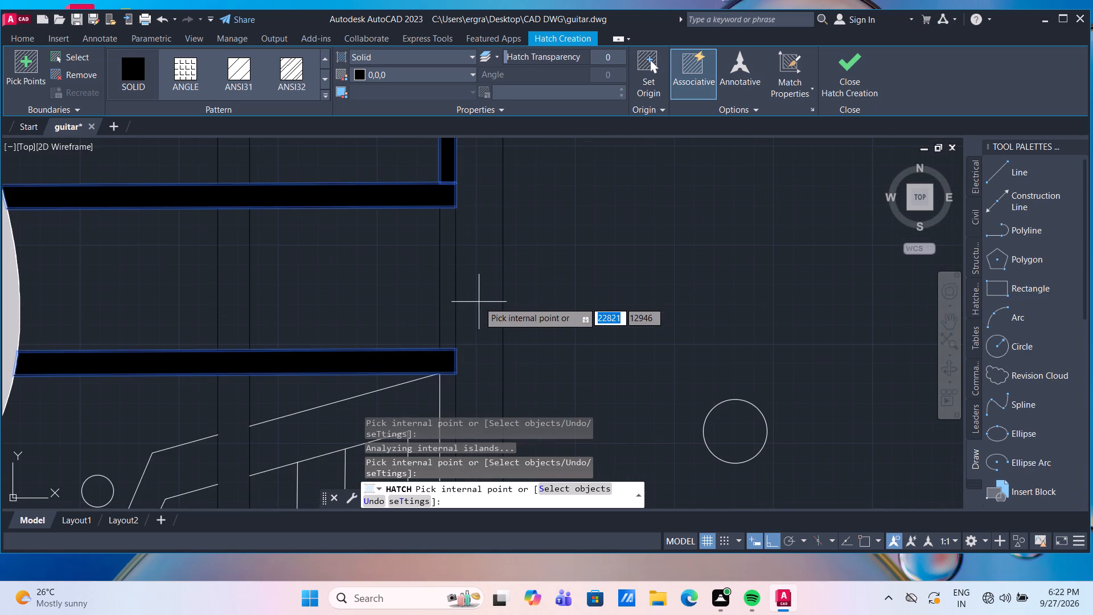
{"action": "left_click", "coordinate": [452, 286]}
{"action": "scroll", "coordinate": [452, 286], "scroll_direction": "down", "scroll_amount": 3}
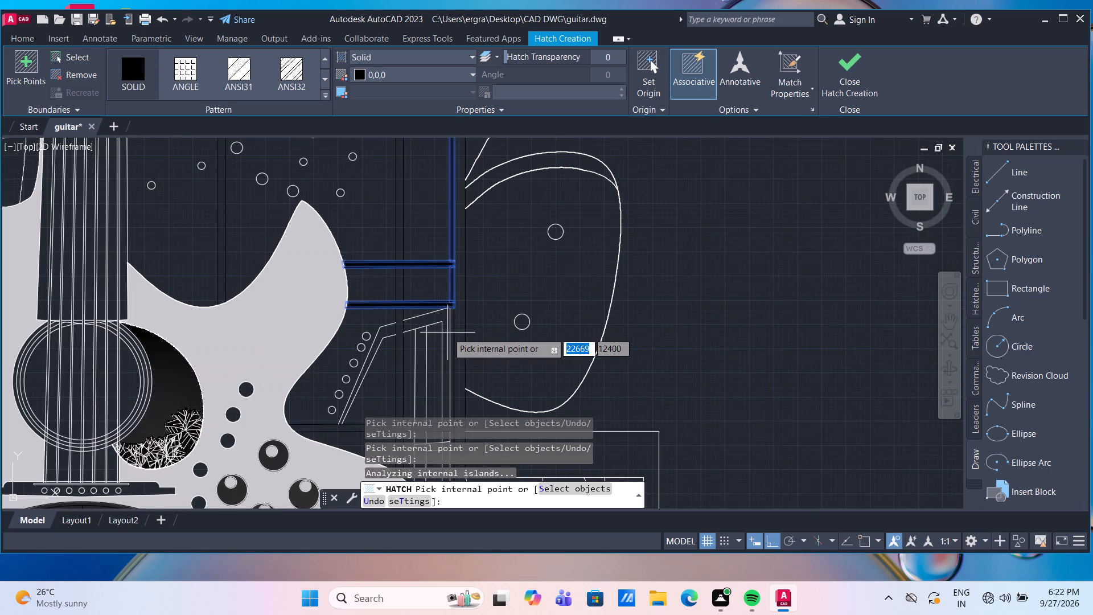
{"action": "scroll", "coordinate": [447, 333], "scroll_direction": "up", "scroll_amount": 3}
{"action": "left_click", "coordinate": [452, 326]}
{"action": "scroll", "coordinate": [452, 326], "scroll_direction": "down", "scroll_amount": 3}
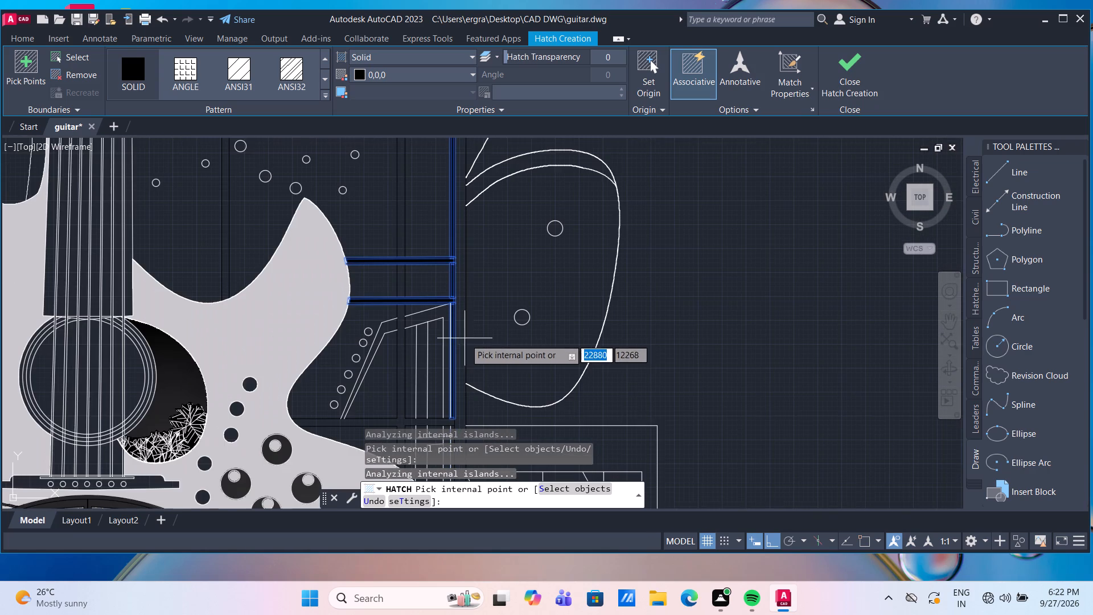
{"action": "middle_click_drag", "start_coordinate": [479, 341], "coordinate": [479, 223]}
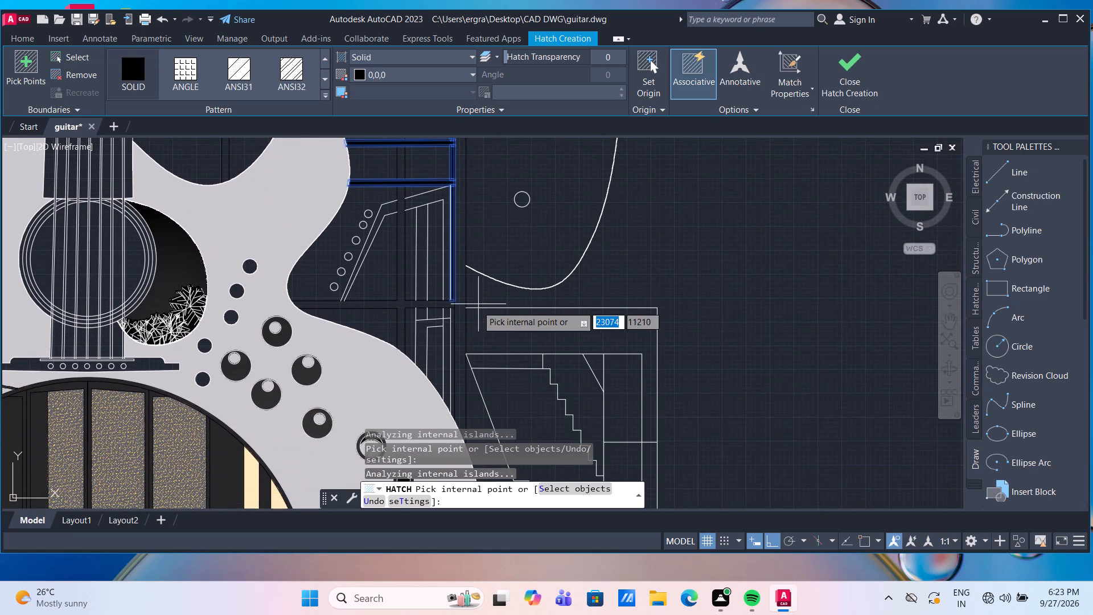
{"action": "scroll", "coordinate": [466, 323], "scroll_direction": "up", "scroll_amount": 3}
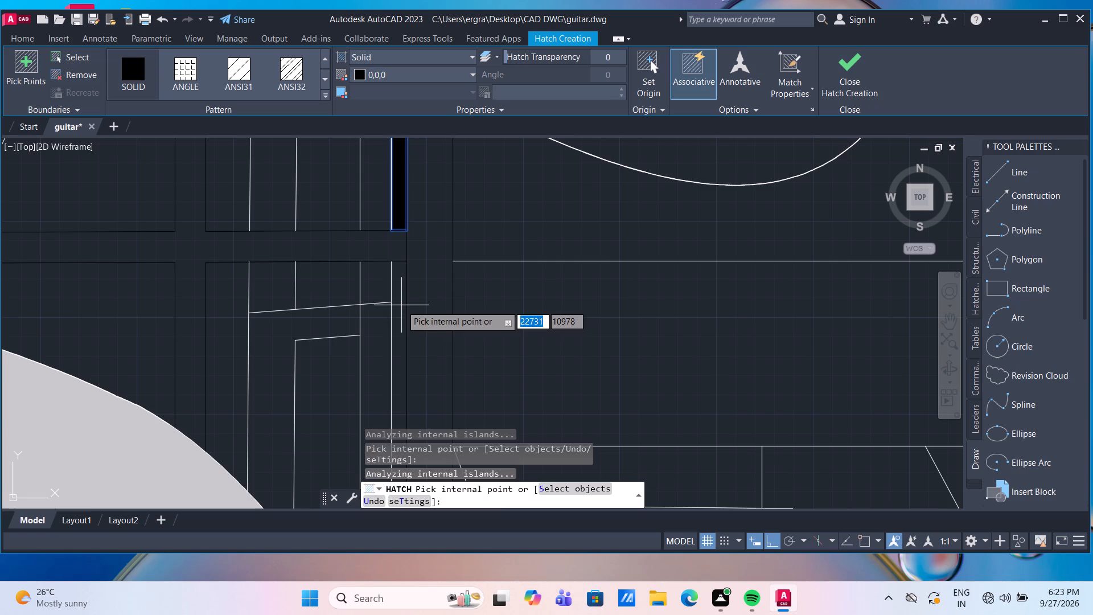
{"action": "left_click", "coordinate": [401, 305]}
{"action": "scroll", "coordinate": [401, 305], "scroll_direction": "down", "scroll_amount": 3}
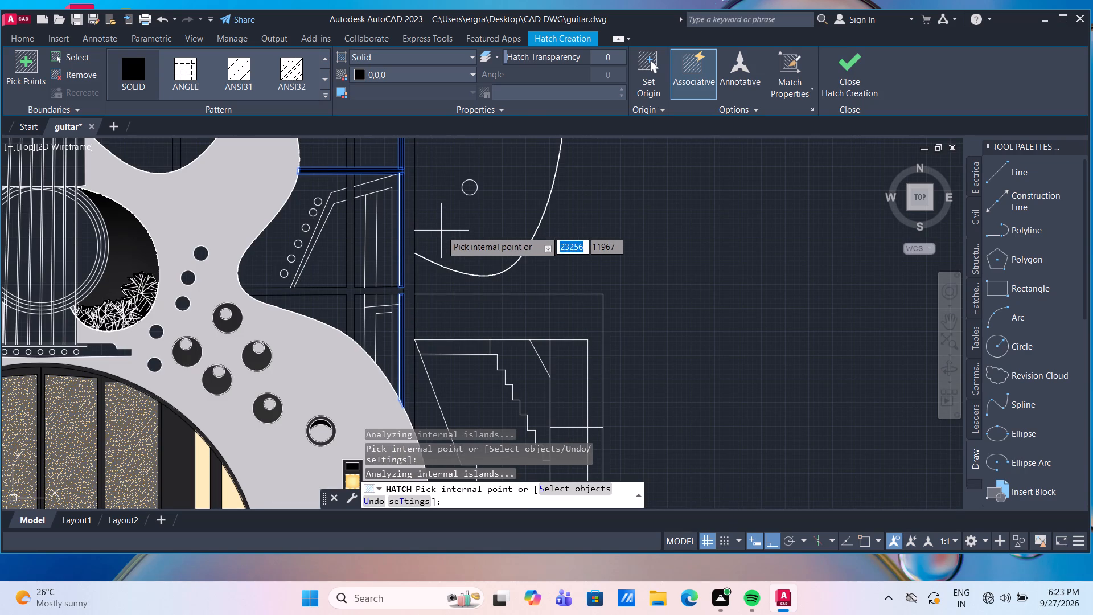
{"action": "key", "text": "Return"}
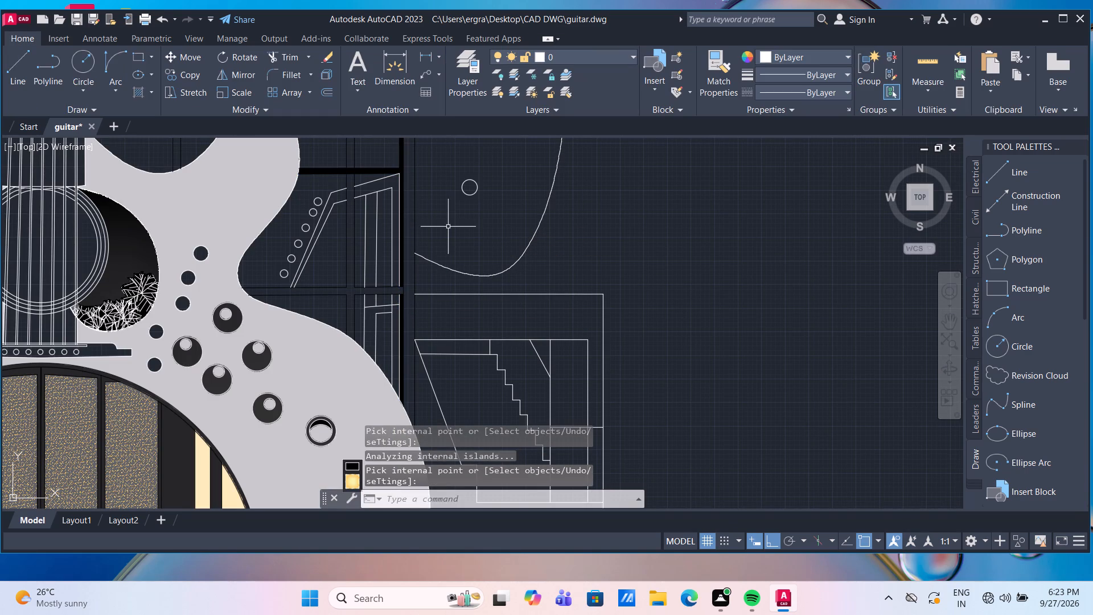
Fill the grid frame's top beam and outer right post with a solid hatch in true colour 25,25,26.
{"action": "middle_click_drag", "start_coordinate": [373, 146], "coordinate": [386, 224]}
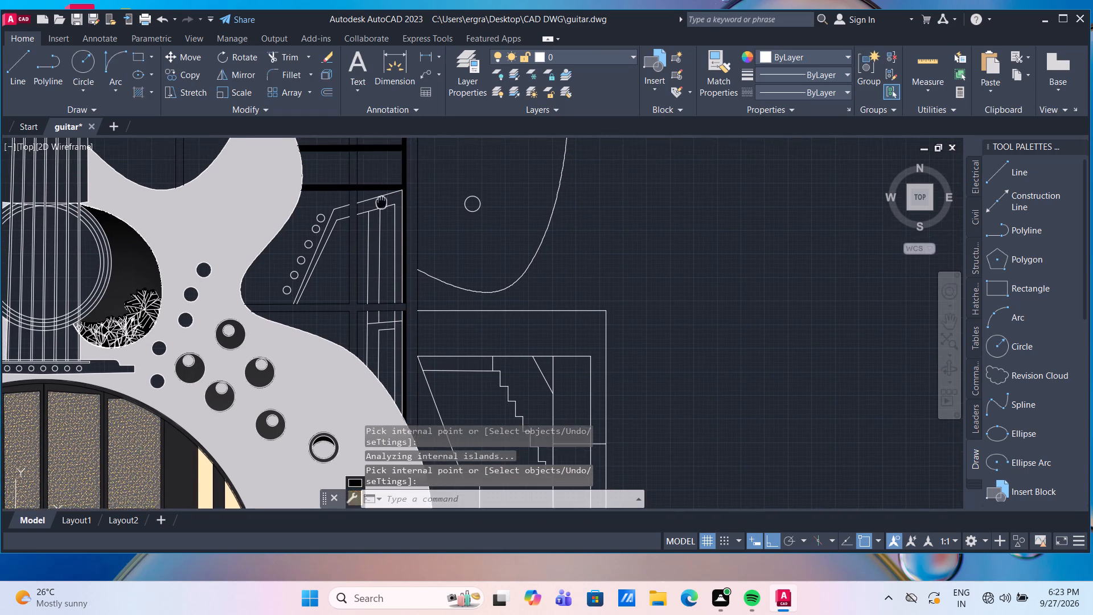
{"action": "middle_click_drag", "start_coordinate": [386, 224], "coordinate": [391, 237]}
{"action": "scroll", "coordinate": [391, 237], "scroll_direction": "down", "scroll_amount": 2}
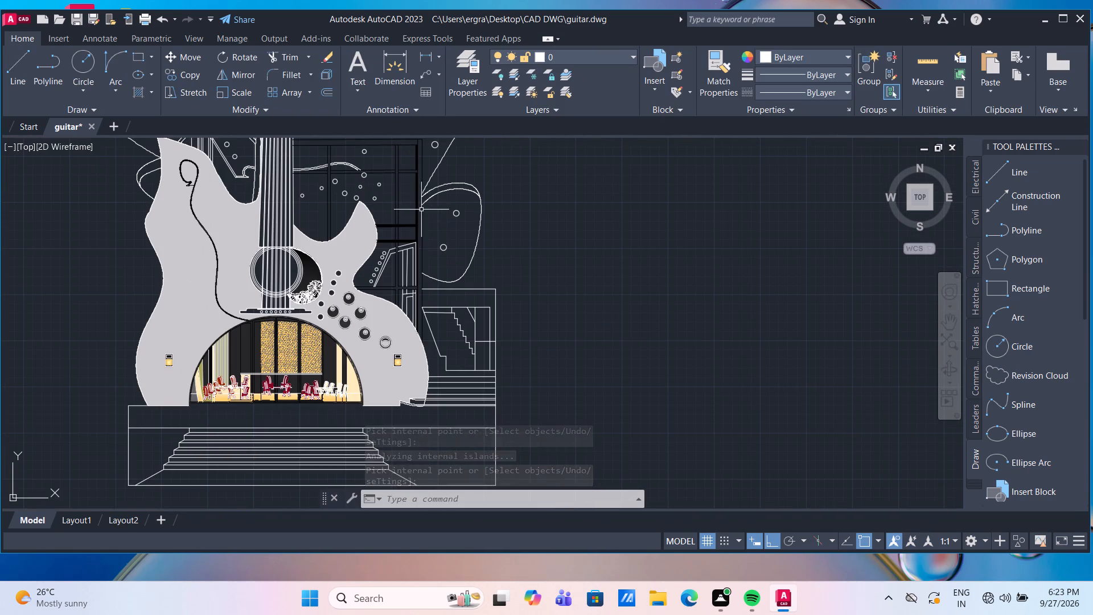
{"action": "scroll", "coordinate": [358, 171], "scroll_direction": "up", "scroll_amount": 2}
{"action": "scroll", "coordinate": [358, 170], "scroll_direction": "down", "scroll_amount": 1}
{"action": "middle_click_drag", "start_coordinate": [401, 163], "coordinate": [413, 197]}
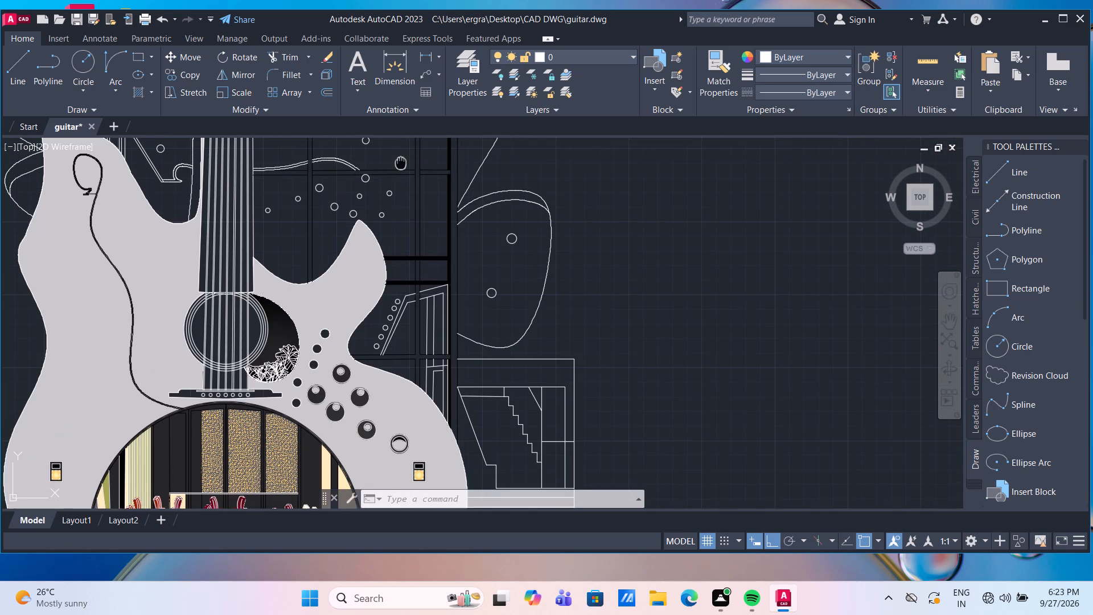
{"action": "middle_click_drag", "start_coordinate": [413, 197], "coordinate": [421, 263]}
{"action": "scroll", "coordinate": [387, 200], "scroll_direction": "up", "scroll_amount": 1}
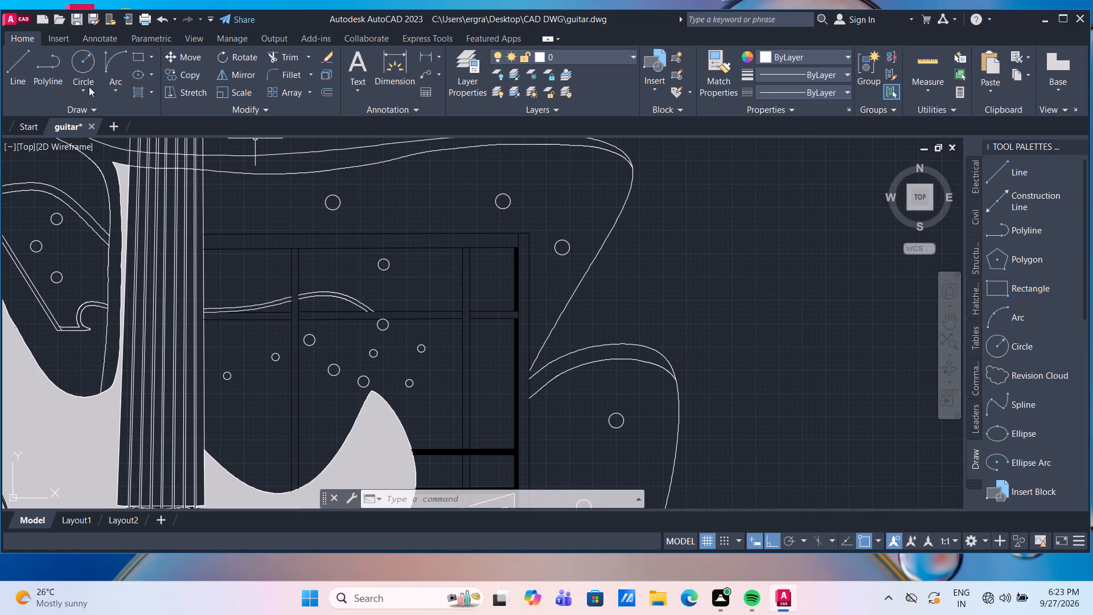
{"action": "left_click", "coordinate": [135, 98]}
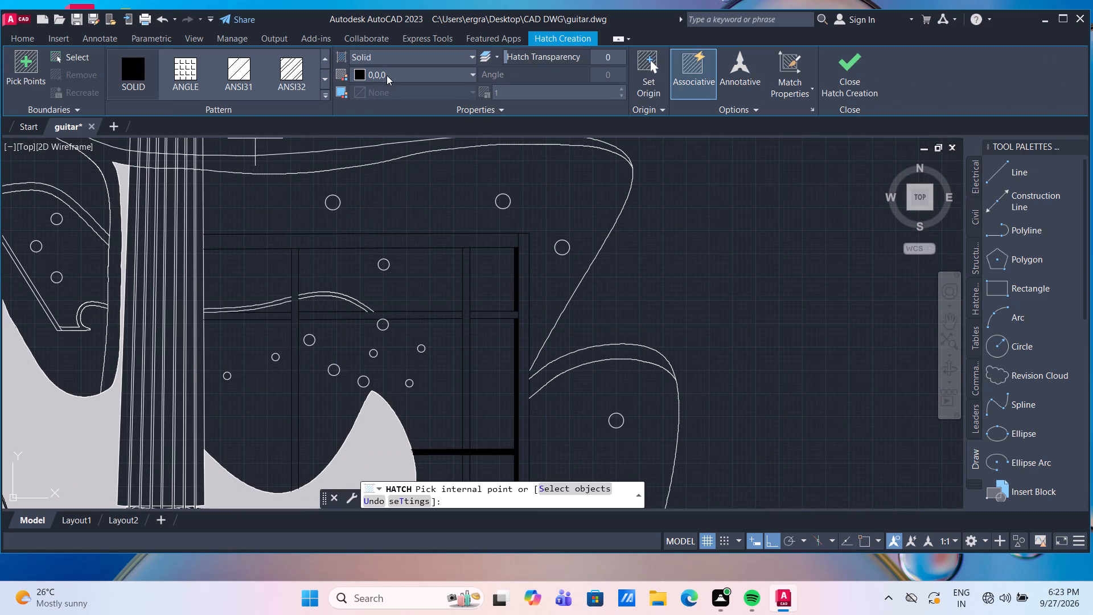
{"action": "left_click", "coordinate": [387, 75]}
{"action": "left_click", "coordinate": [420, 260]}
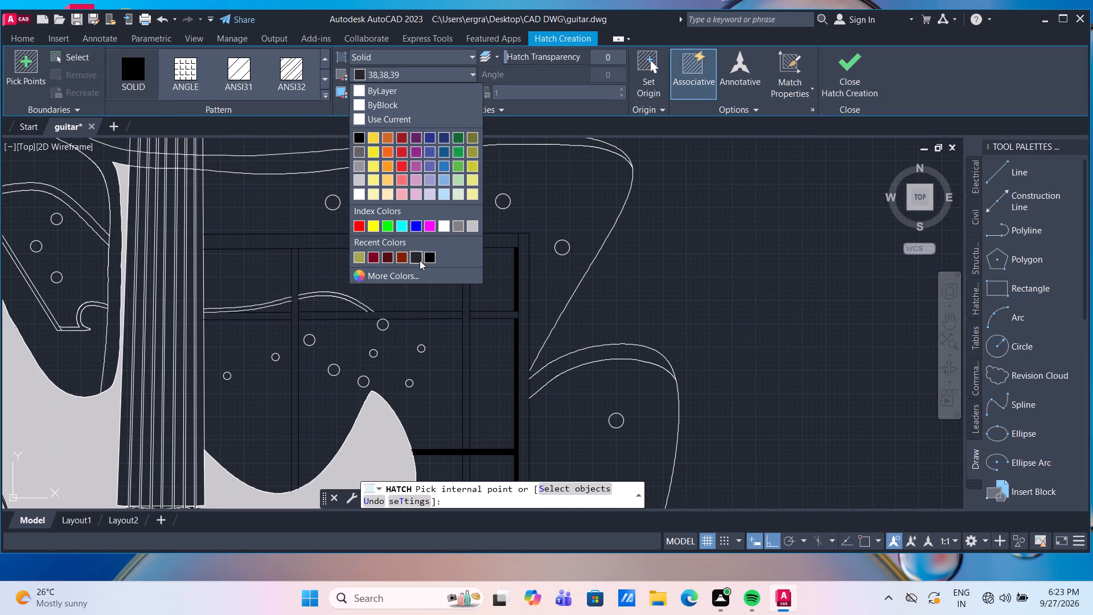
{"action": "left_click", "coordinate": [396, 76]}
{"action": "left_click", "coordinate": [414, 276]}
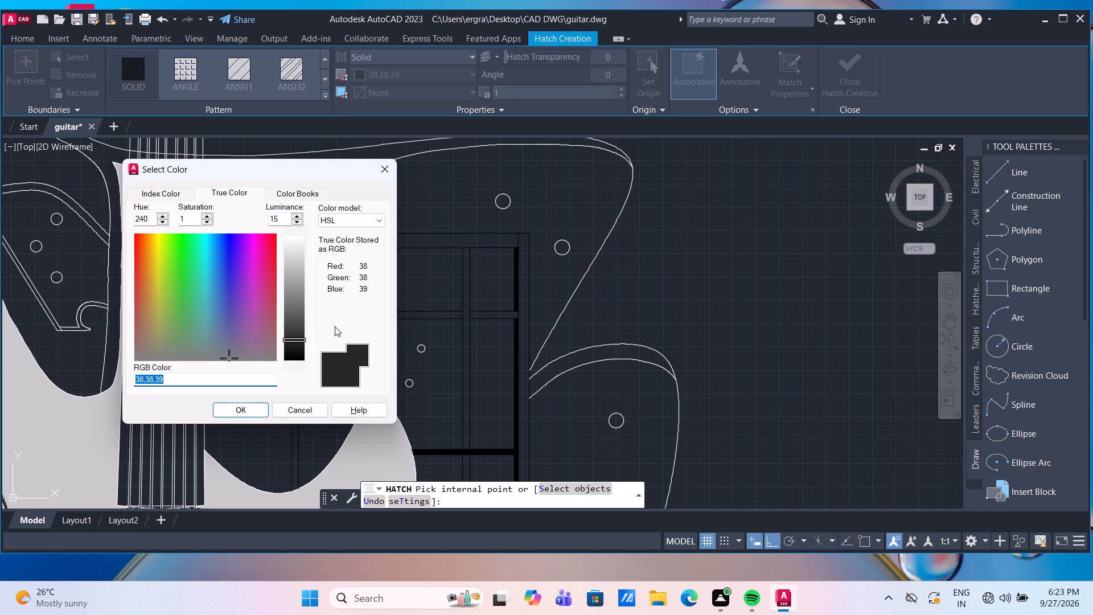
{"action": "scroll", "coordinate": [298, 339], "scroll_direction": "up", "scroll_amount": 2}
{"action": "left_click_drag", "start_coordinate": [298, 338], "coordinate": [295, 346]}
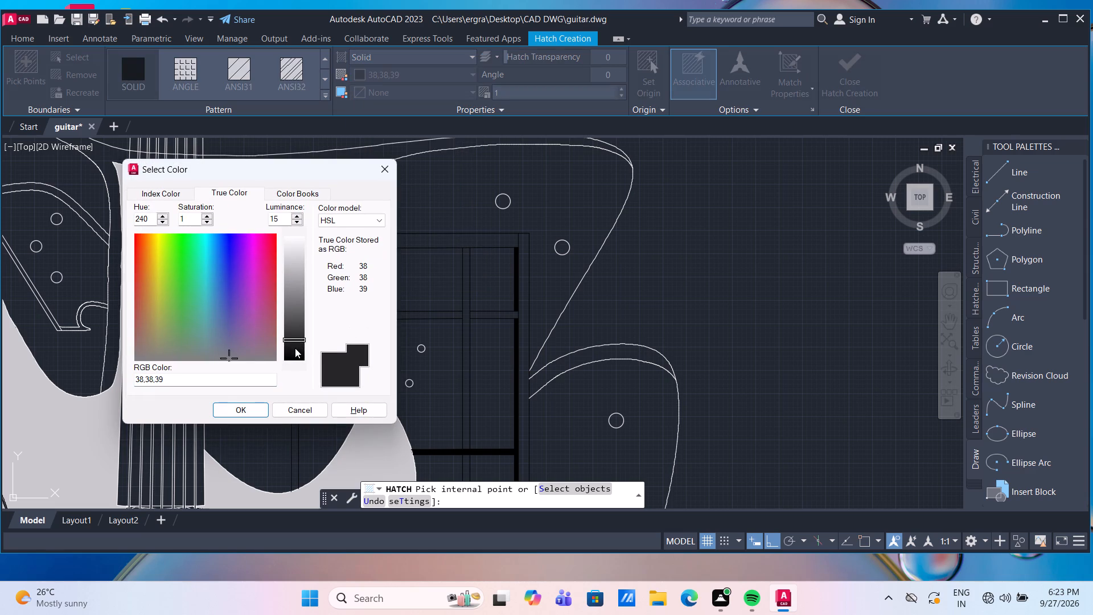
{"action": "left_click", "coordinate": [295, 348]}
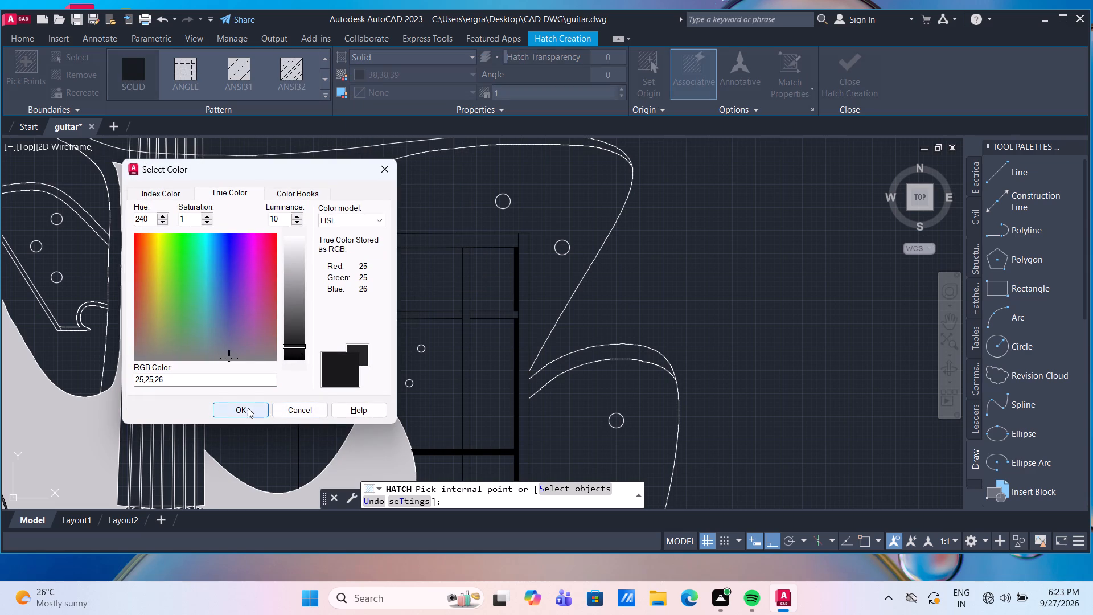
{"action": "left_click", "coordinate": [248, 408]}
{"action": "left_click", "coordinate": [478, 238]}
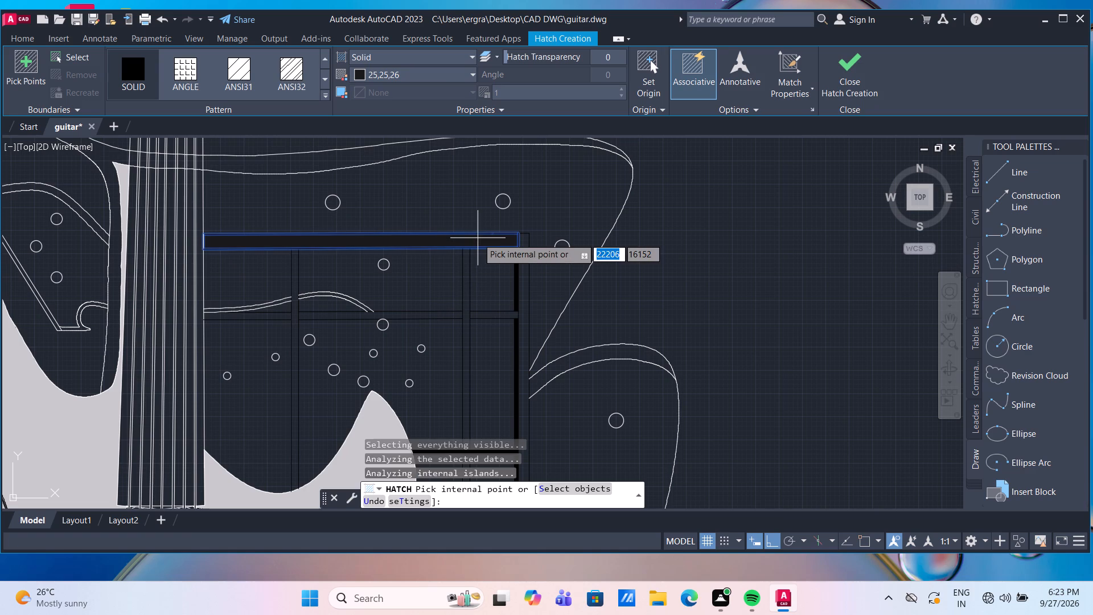
{"action": "left_click", "coordinate": [524, 260]}
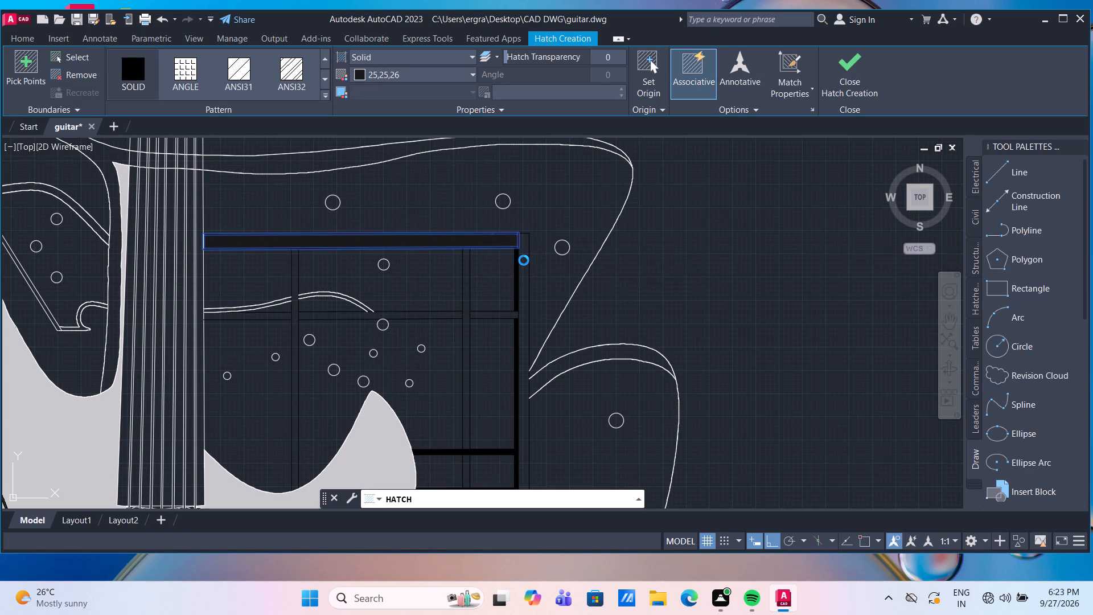
Fill the two vertical mullions below the top beam with the same solid 25,25,26 hatch.
{"action": "scroll", "coordinate": [455, 299], "scroll_direction": "up", "scroll_amount": 2}
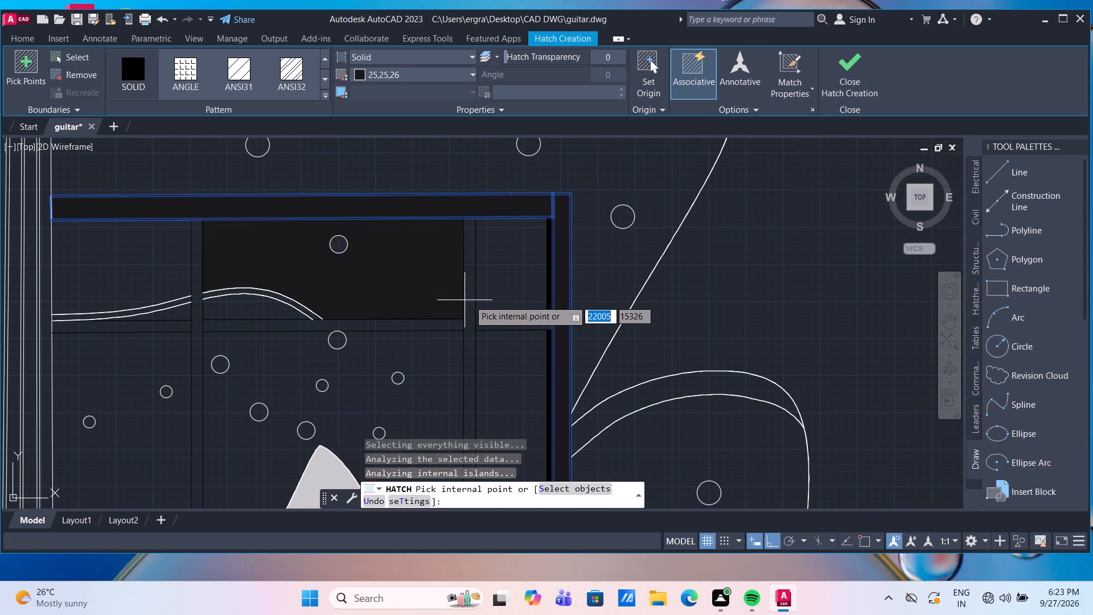
{"action": "left_click", "coordinate": [470, 305]}
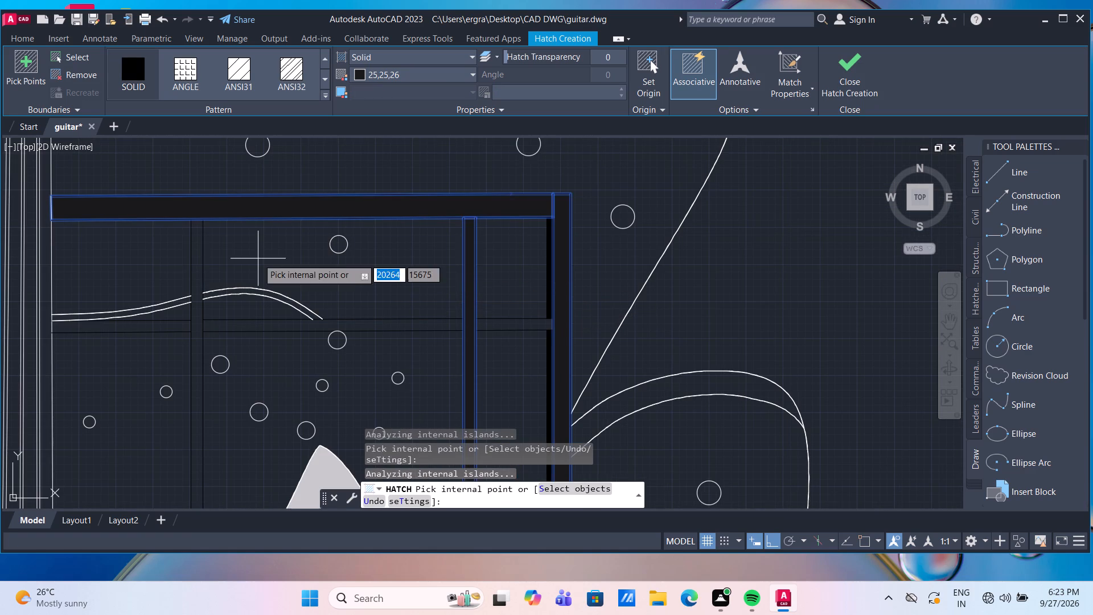
{"action": "left_click", "coordinate": [198, 265]}
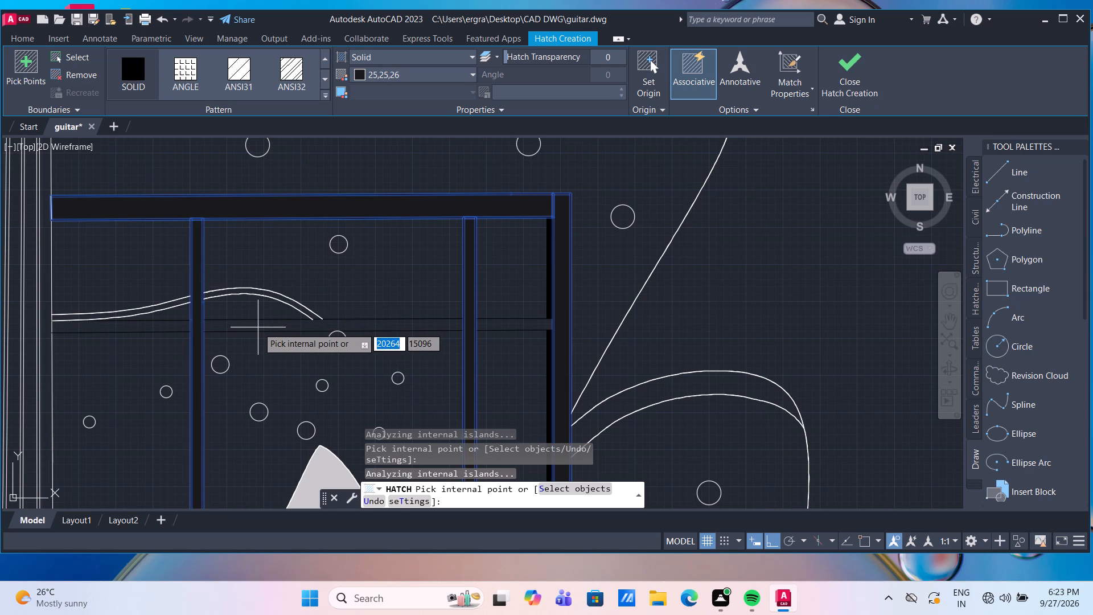
{"action": "key", "text": "Return"}
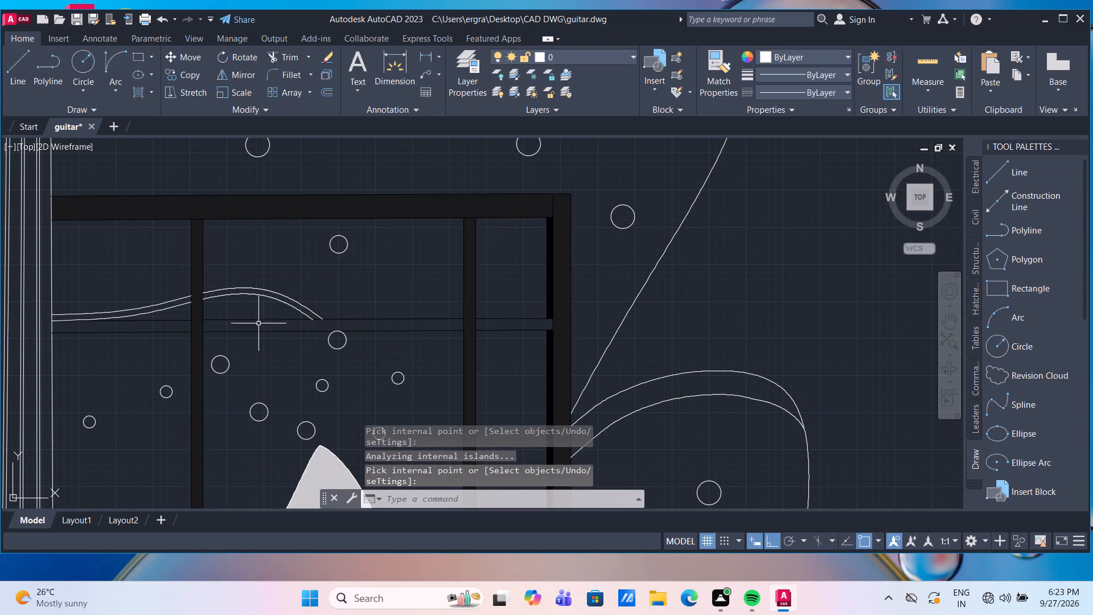
Fill the three segments of the upper horizontal crossbar, right of the guitar neck, with a solid 25,25,26 hatch.
{"action": "left_click", "coordinate": [137, 90]}
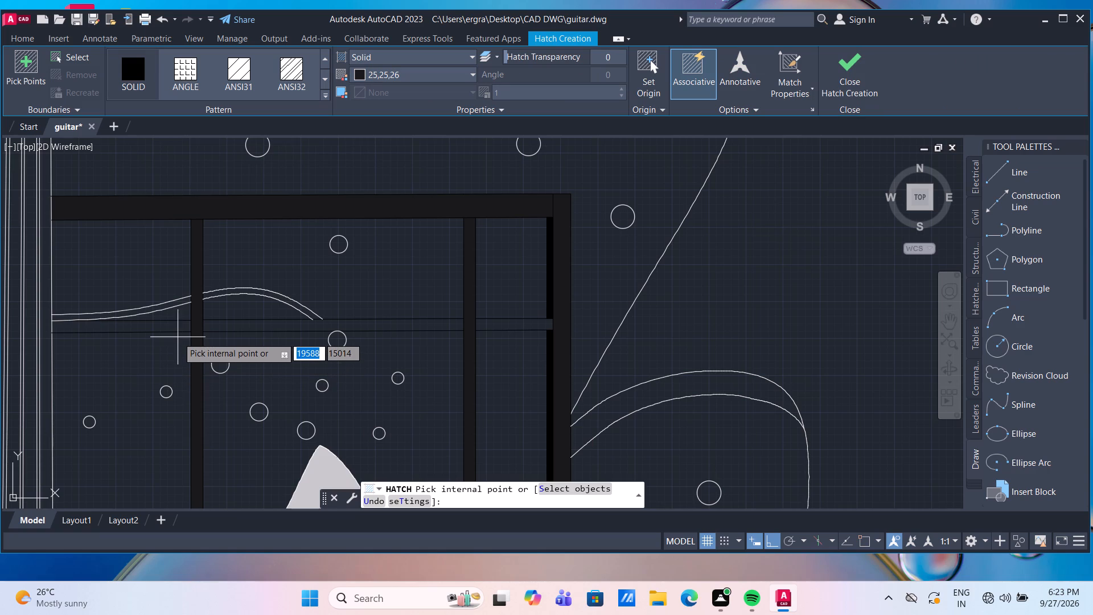
{"action": "left_click", "coordinate": [172, 326]}
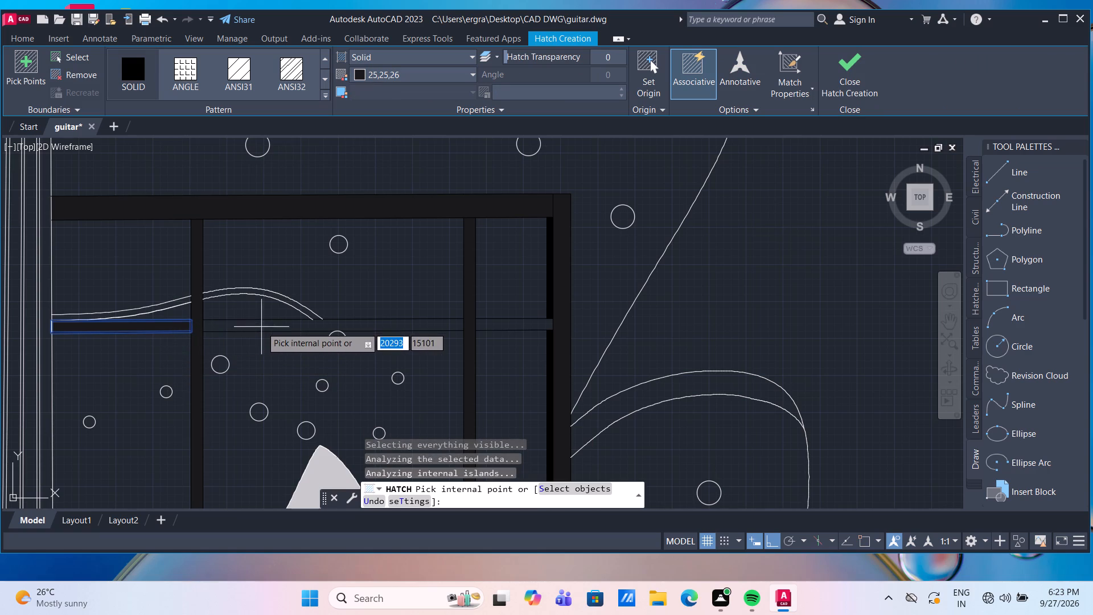
{"action": "left_click", "coordinate": [261, 327]}
{"action": "left_click", "coordinate": [511, 325]}
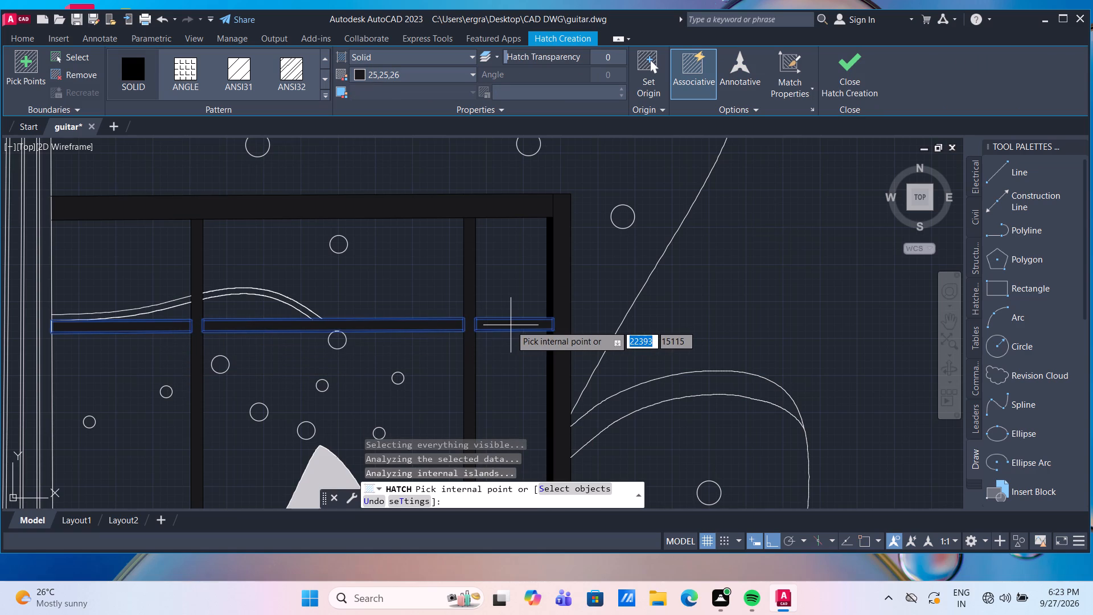
Fill the band between the two black horizontal bars beside the guitar's right horn with the same solid 25,25,26 hatch, including the mullion piece.
{"action": "scroll", "coordinate": [511, 325], "scroll_direction": "down", "scroll_amount": 2}
{"action": "middle_click_drag", "start_coordinate": [502, 298], "coordinate": [472, 200]}
{"action": "scroll", "coordinate": [465, 333], "scroll_direction": "up", "scroll_amount": 1}
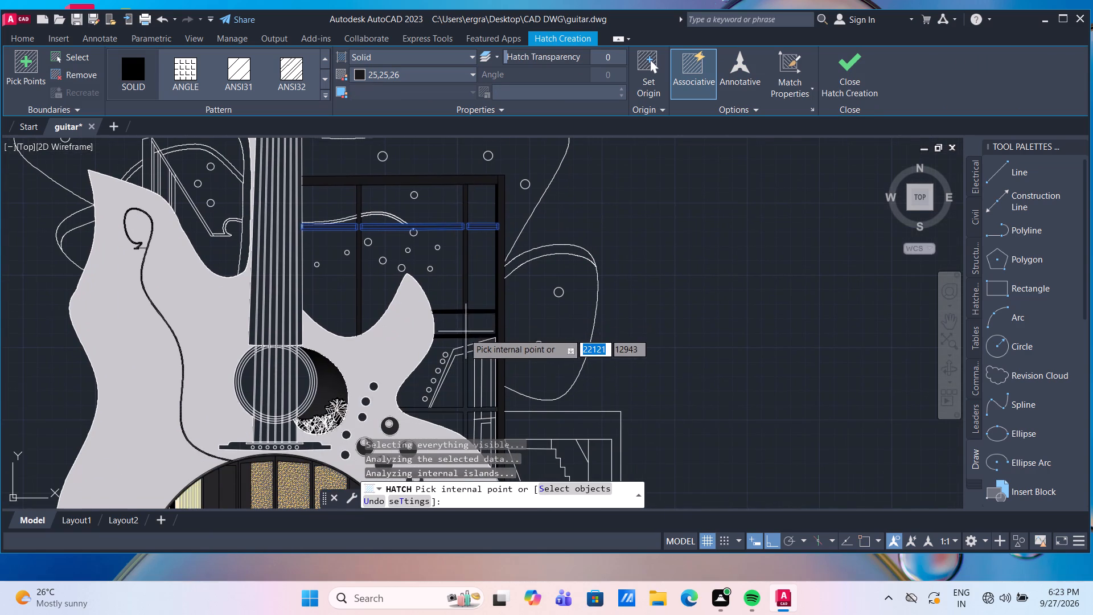
{"action": "scroll", "coordinate": [464, 333], "scroll_direction": "up", "scroll_amount": 1}
{"action": "left_click", "coordinate": [439, 315]}
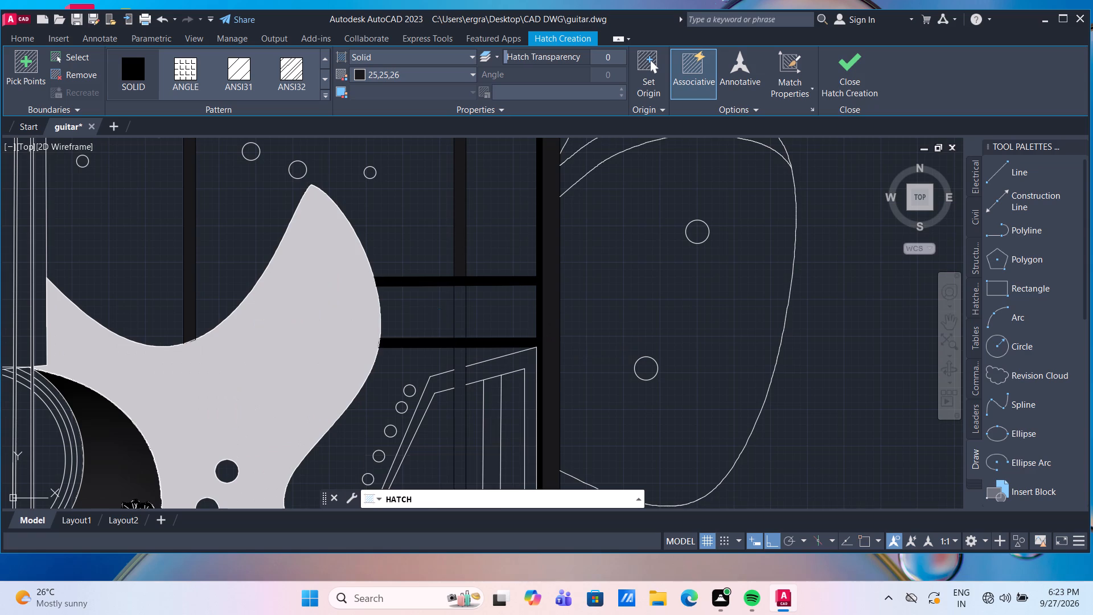
{"action": "left_click", "coordinate": [462, 314]}
{"action": "left_click", "coordinate": [492, 315]}
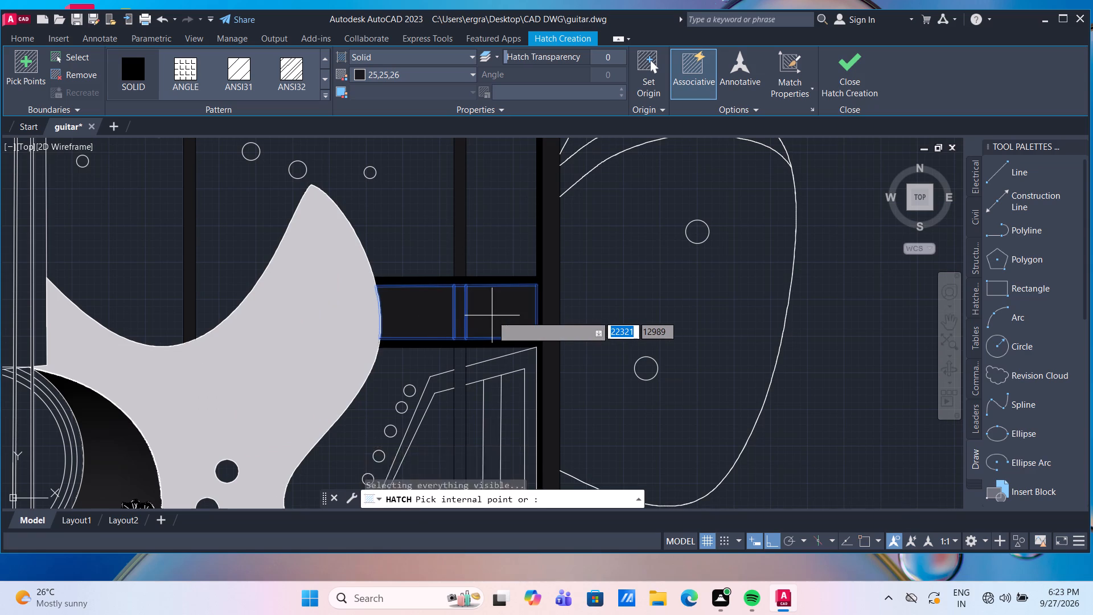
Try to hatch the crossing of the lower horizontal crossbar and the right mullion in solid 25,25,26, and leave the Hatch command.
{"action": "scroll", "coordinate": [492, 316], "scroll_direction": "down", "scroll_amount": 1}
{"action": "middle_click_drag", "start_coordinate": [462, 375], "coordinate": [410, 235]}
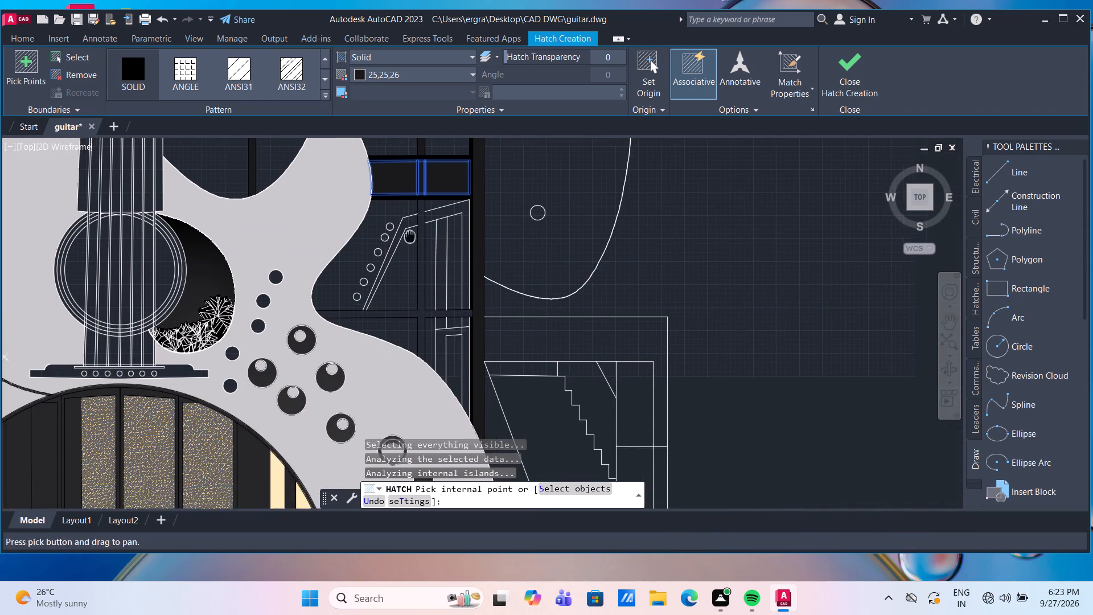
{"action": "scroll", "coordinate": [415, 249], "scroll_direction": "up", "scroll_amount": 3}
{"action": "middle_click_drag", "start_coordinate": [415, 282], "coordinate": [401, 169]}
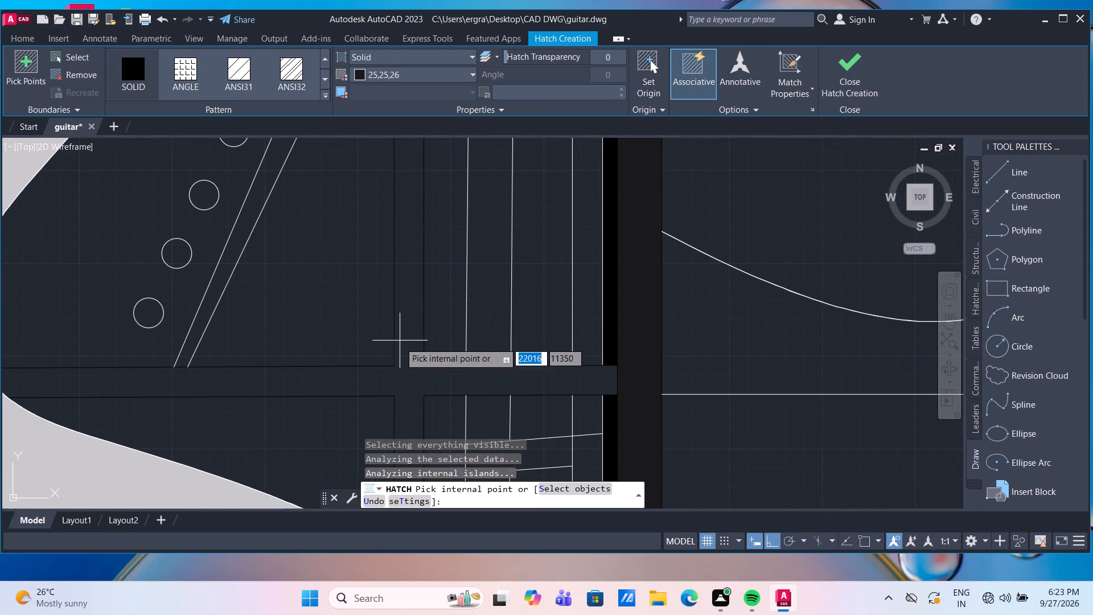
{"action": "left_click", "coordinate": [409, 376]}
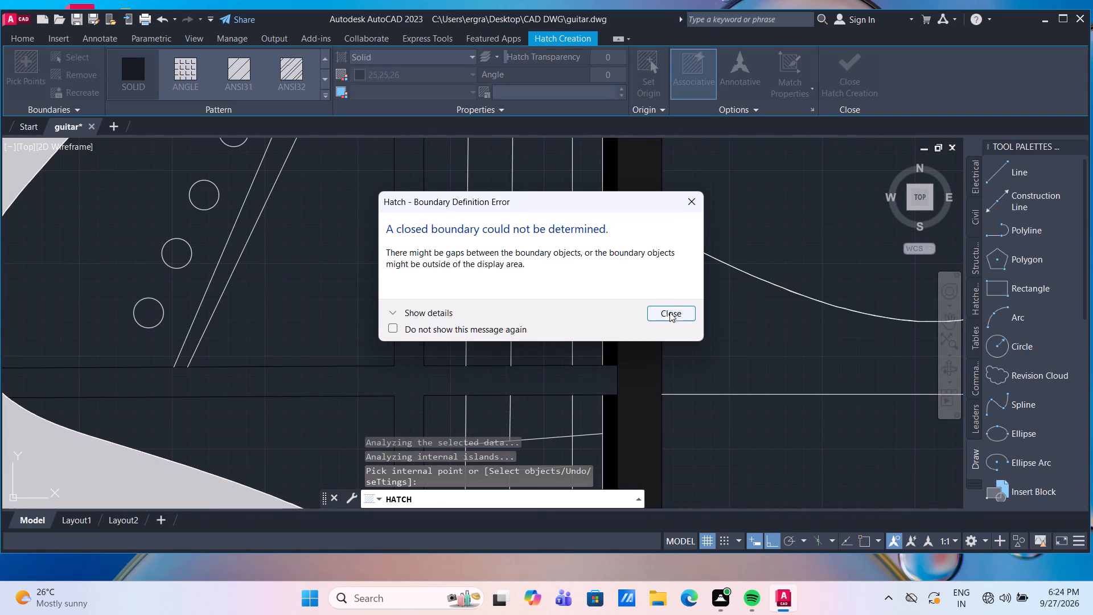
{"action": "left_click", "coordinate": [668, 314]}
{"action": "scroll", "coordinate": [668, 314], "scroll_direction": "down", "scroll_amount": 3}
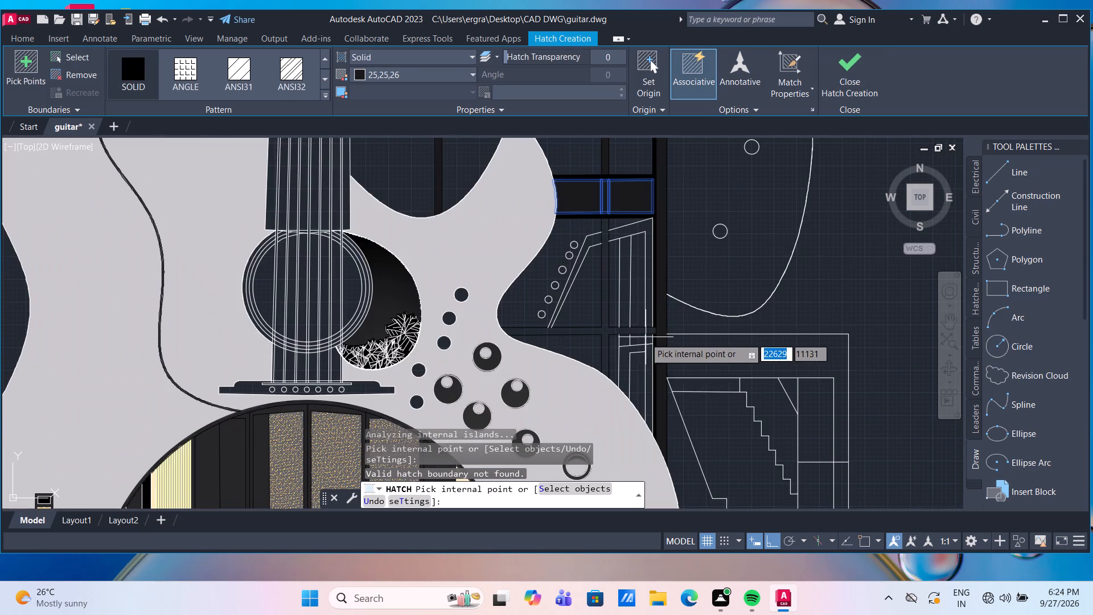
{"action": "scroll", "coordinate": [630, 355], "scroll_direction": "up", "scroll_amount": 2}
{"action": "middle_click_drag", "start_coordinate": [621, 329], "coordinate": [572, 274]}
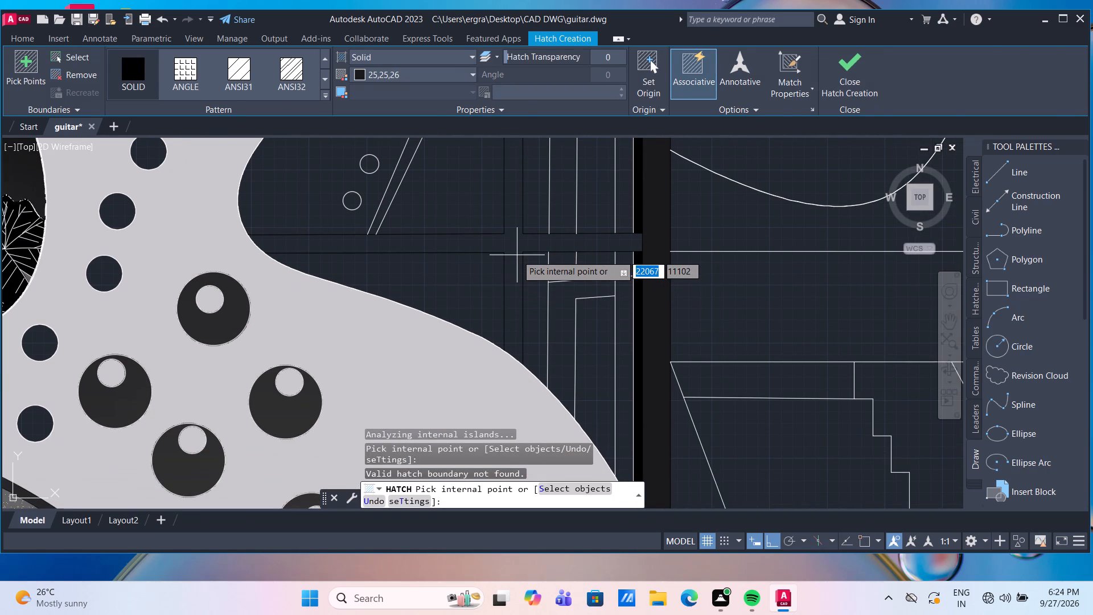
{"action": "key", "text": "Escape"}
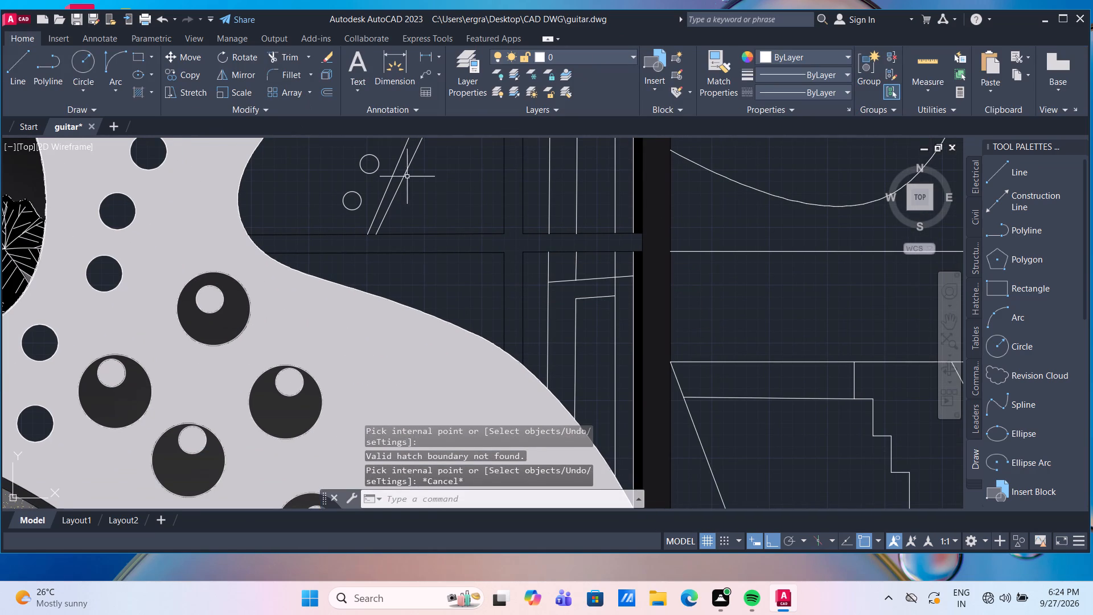
Draw a rectangle over the crossing of the lower horizontal crossbar and the right mullion, from its upper-left to its lower-right corner.
{"action": "left_click", "coordinate": [139, 59]}
{"action": "scroll", "coordinate": [684, 273], "scroll_direction": "up", "scroll_amount": 1}
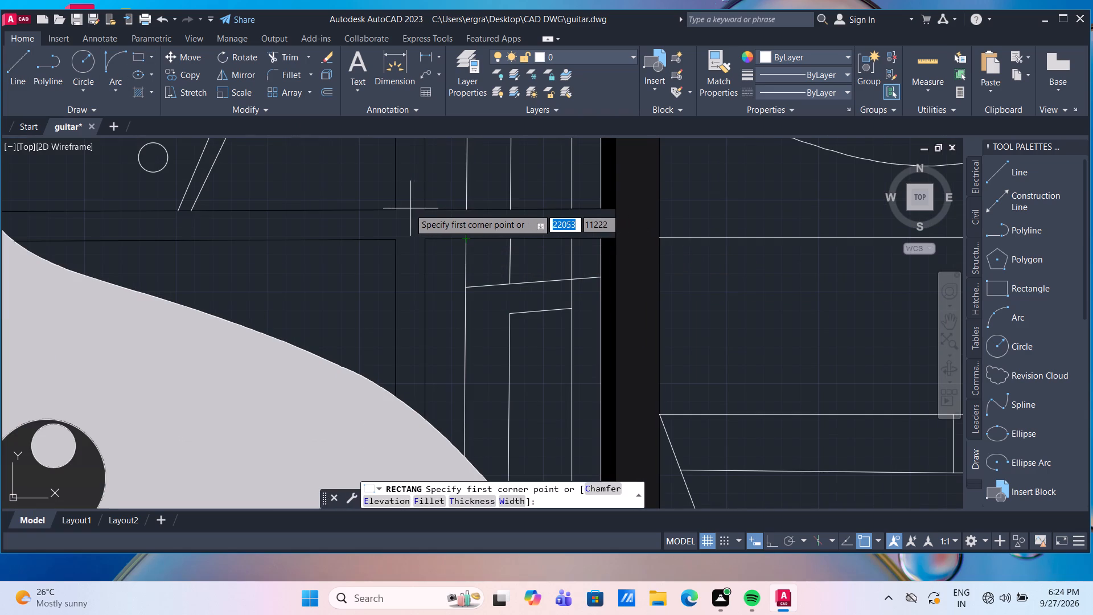
{"action": "left_click", "coordinate": [397, 209]}
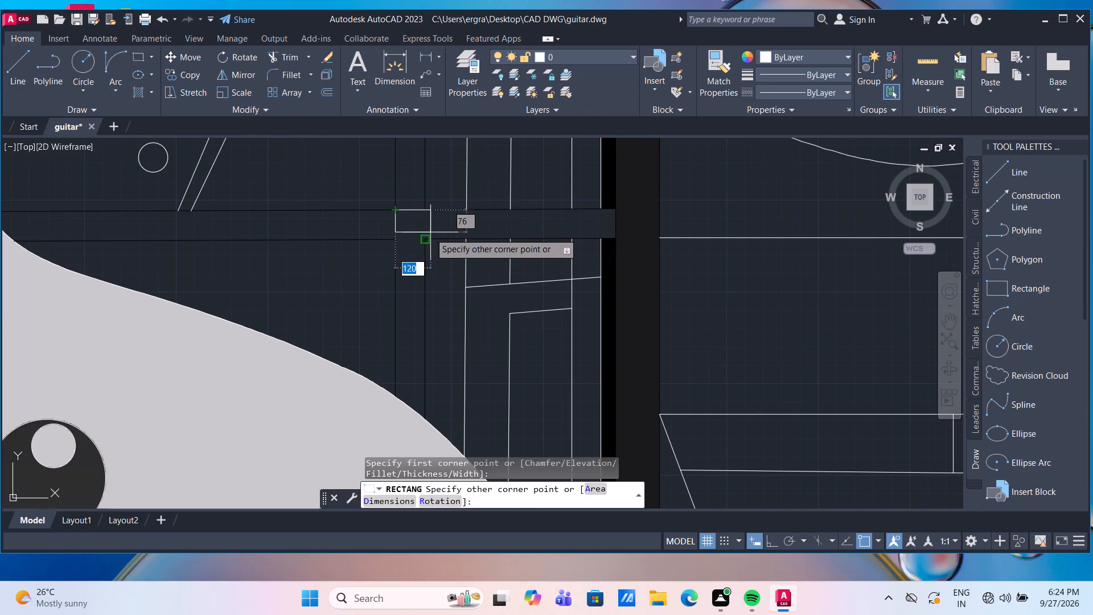
{"action": "left_click", "coordinate": [427, 237]}
{"action": "key", "text": "Escape"}
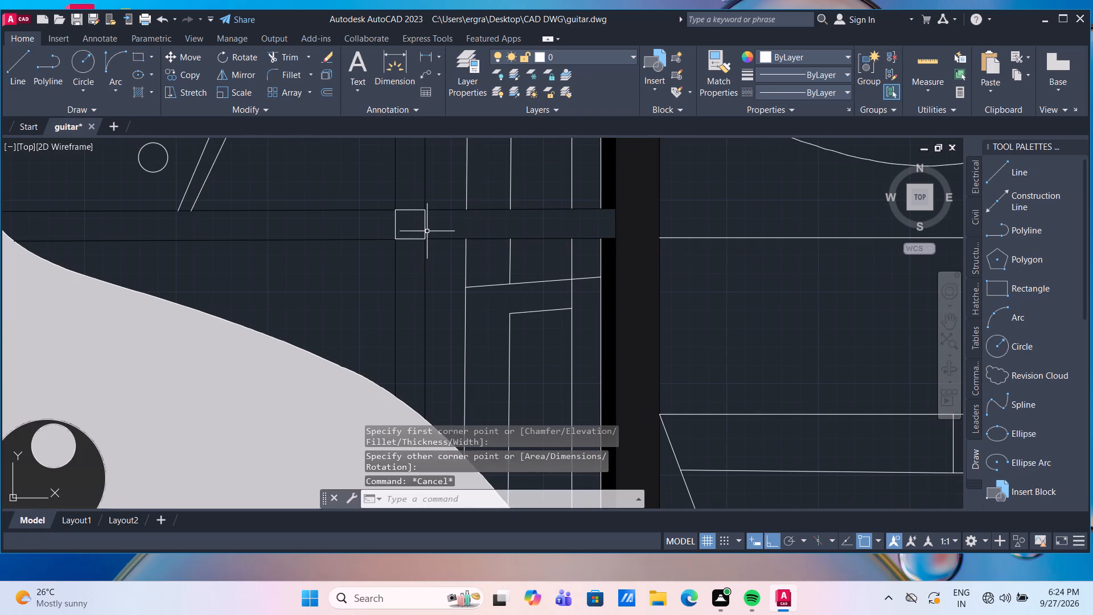
Set the colour of the new rectangle at the crossing to 38,38,39.
{"action": "left_click", "coordinate": [426, 231]}
{"action": "left_click", "coordinate": [635, 101]}
{"action": "left_click", "coordinate": [635, 101]}
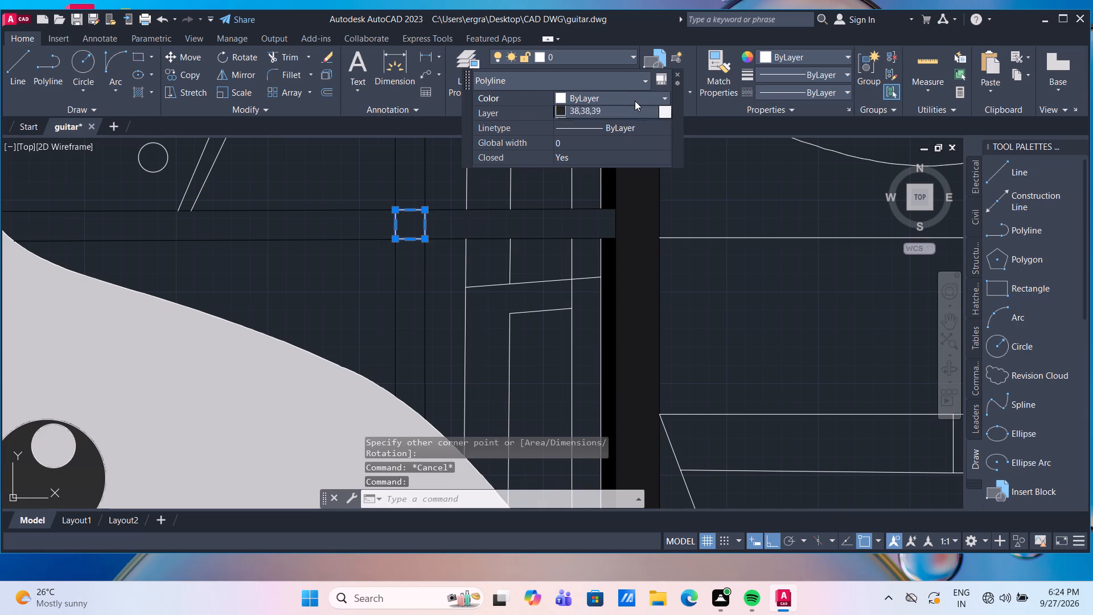
{"action": "left_click", "coordinate": [589, 207]}
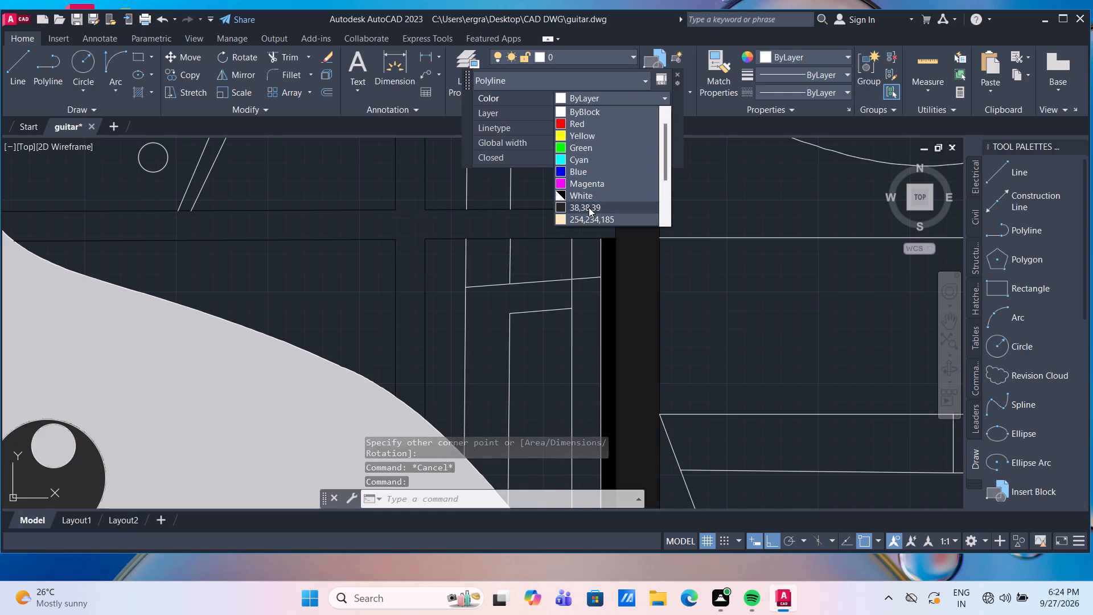
{"action": "key", "text": "Escape"}
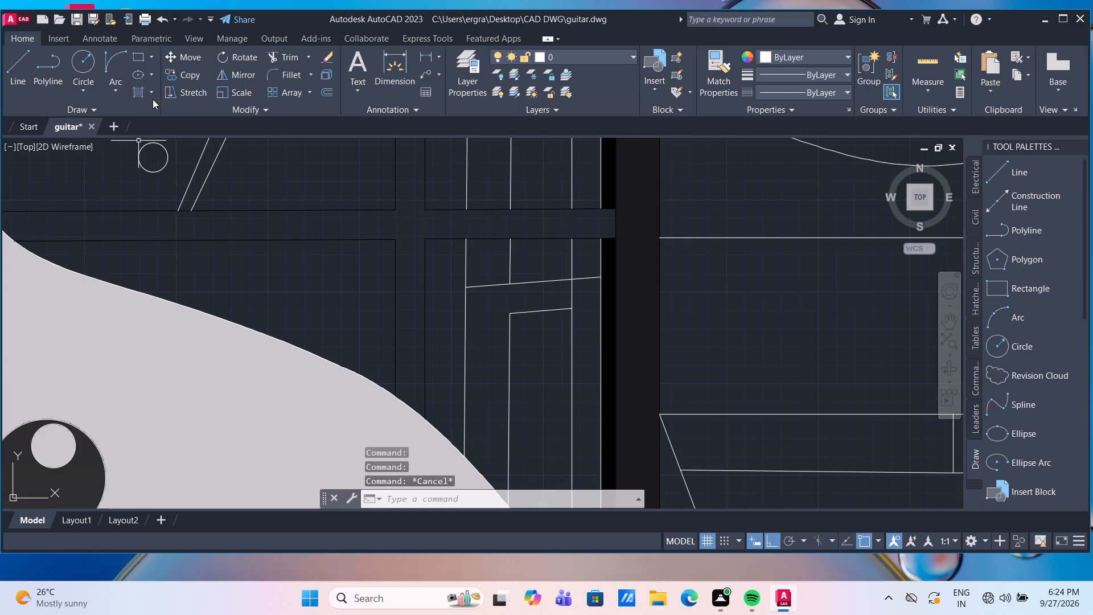
Fill the mullion above and below the crossing, the crossbar segment right of it, and the crossing square with a solid 25,25,26 hatch.
{"action": "left_click", "coordinate": [138, 96]}
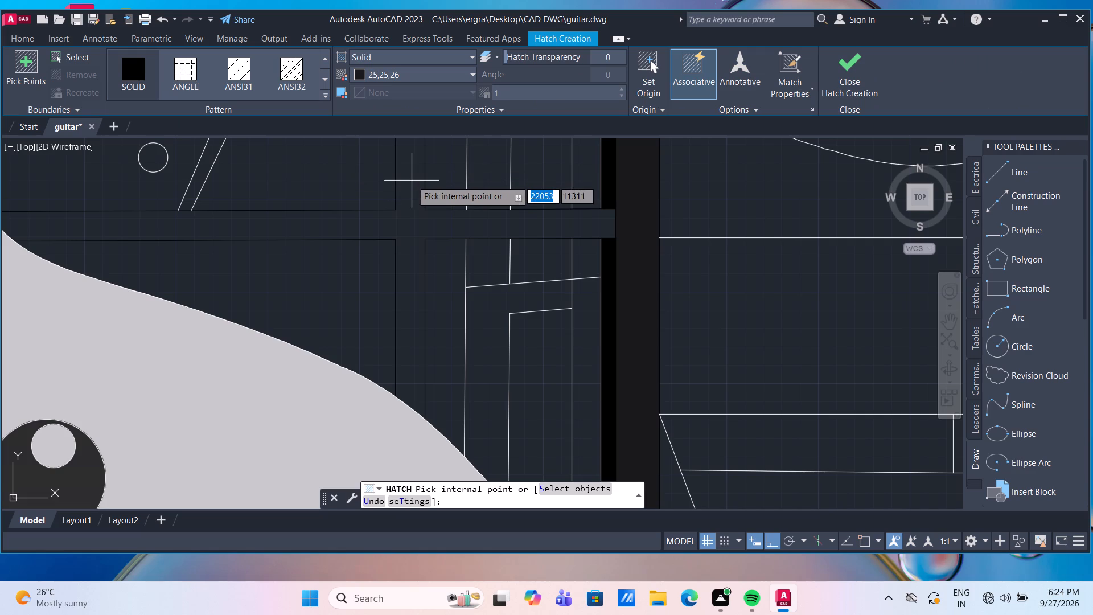
{"action": "left_click", "coordinate": [412, 180]}
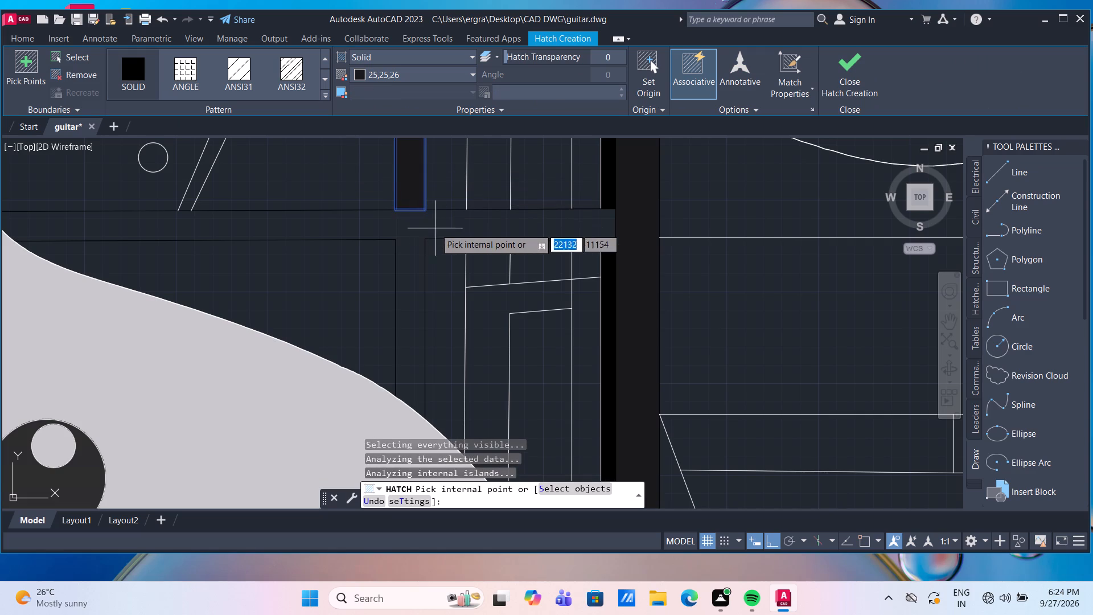
{"action": "left_click", "coordinate": [458, 228]}
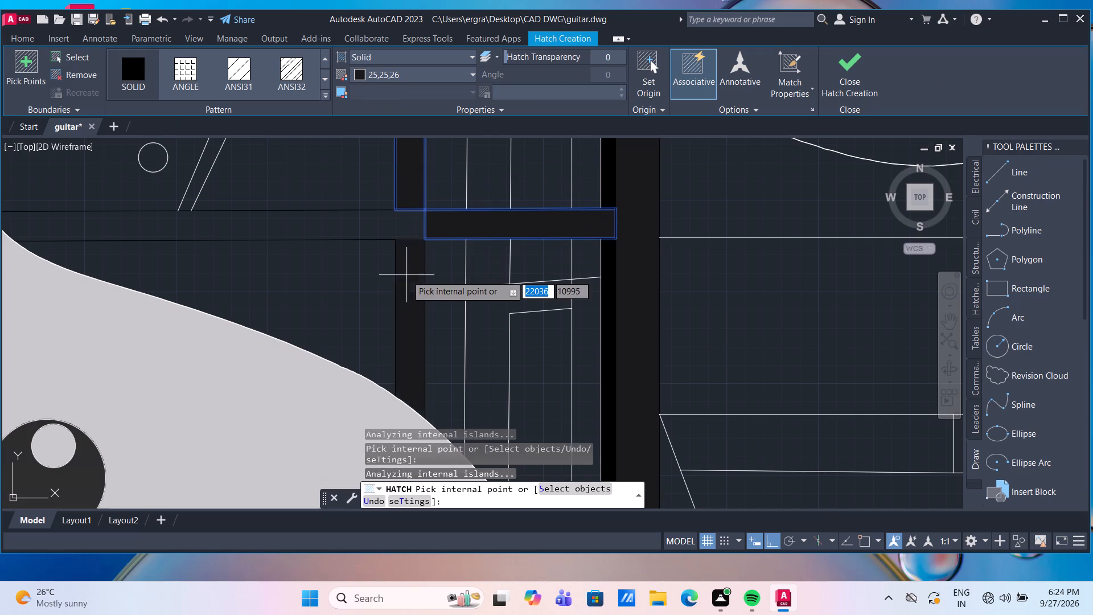
{"action": "left_click", "coordinate": [406, 275]}
{"action": "left_click", "coordinate": [374, 231]}
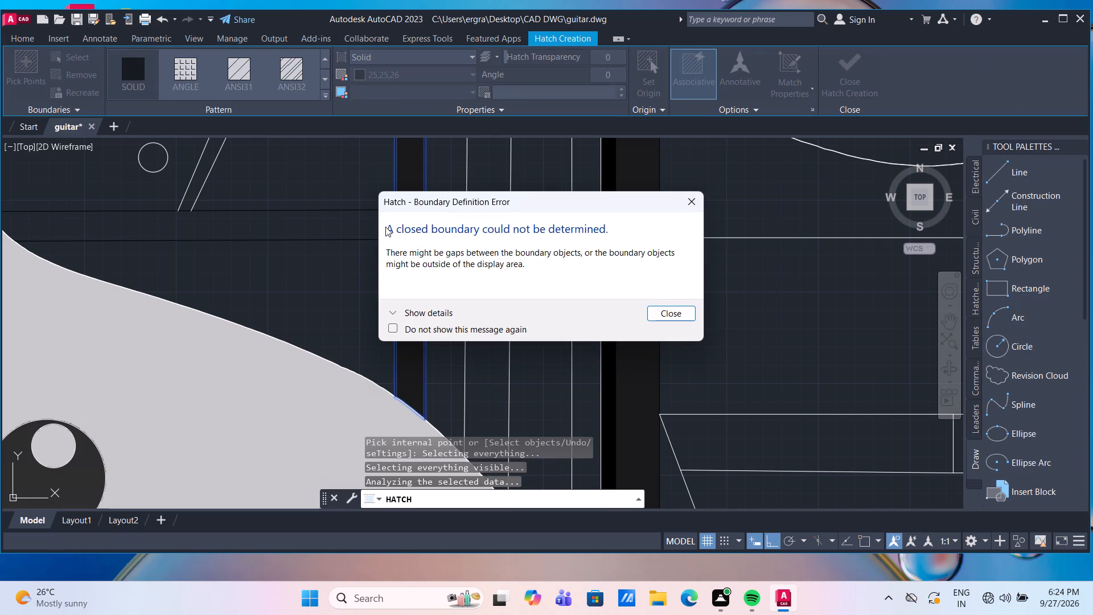
{"action": "left_click", "coordinate": [674, 316]}
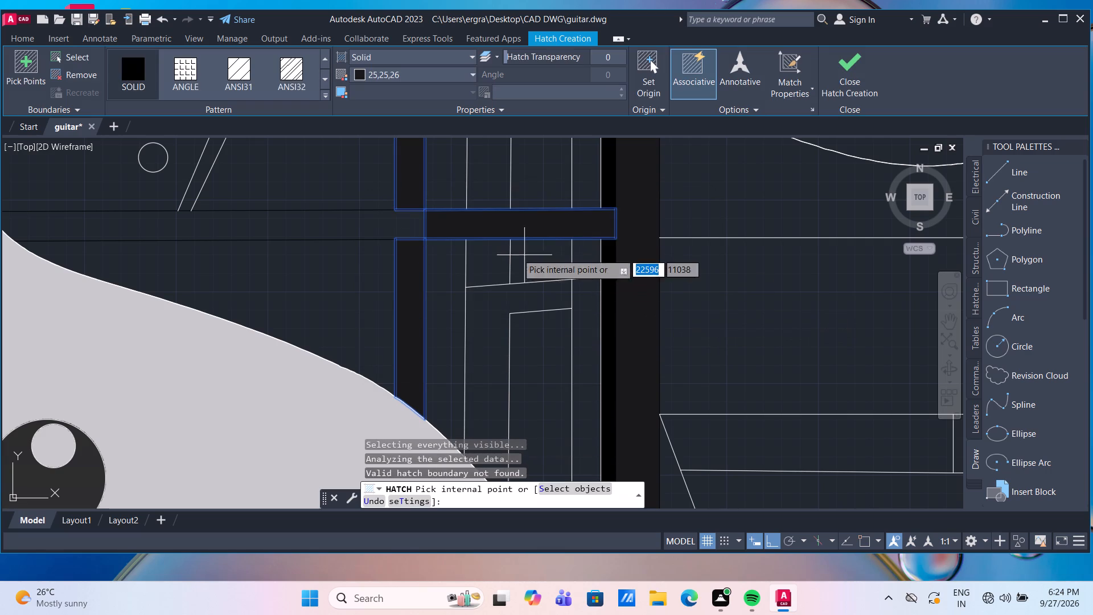
{"action": "left_click", "coordinate": [415, 228]}
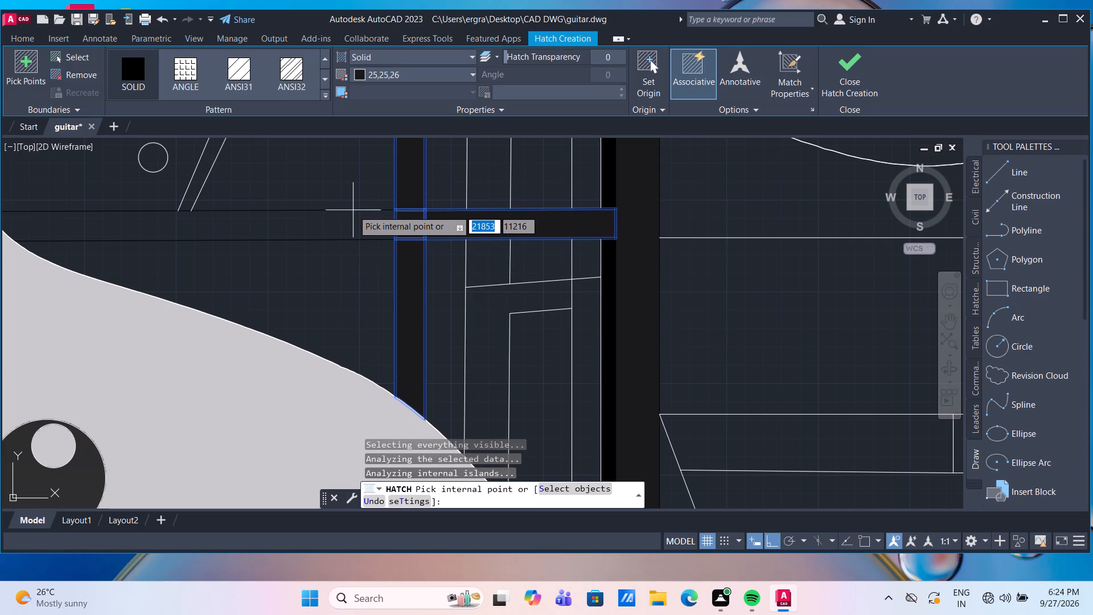
{"action": "key", "text": "Return"}
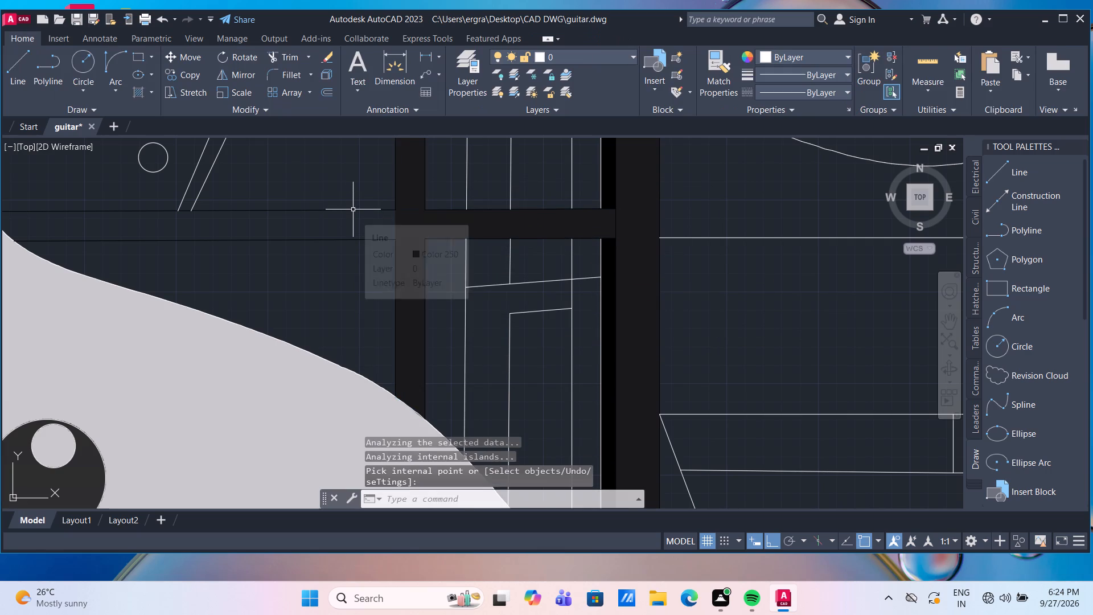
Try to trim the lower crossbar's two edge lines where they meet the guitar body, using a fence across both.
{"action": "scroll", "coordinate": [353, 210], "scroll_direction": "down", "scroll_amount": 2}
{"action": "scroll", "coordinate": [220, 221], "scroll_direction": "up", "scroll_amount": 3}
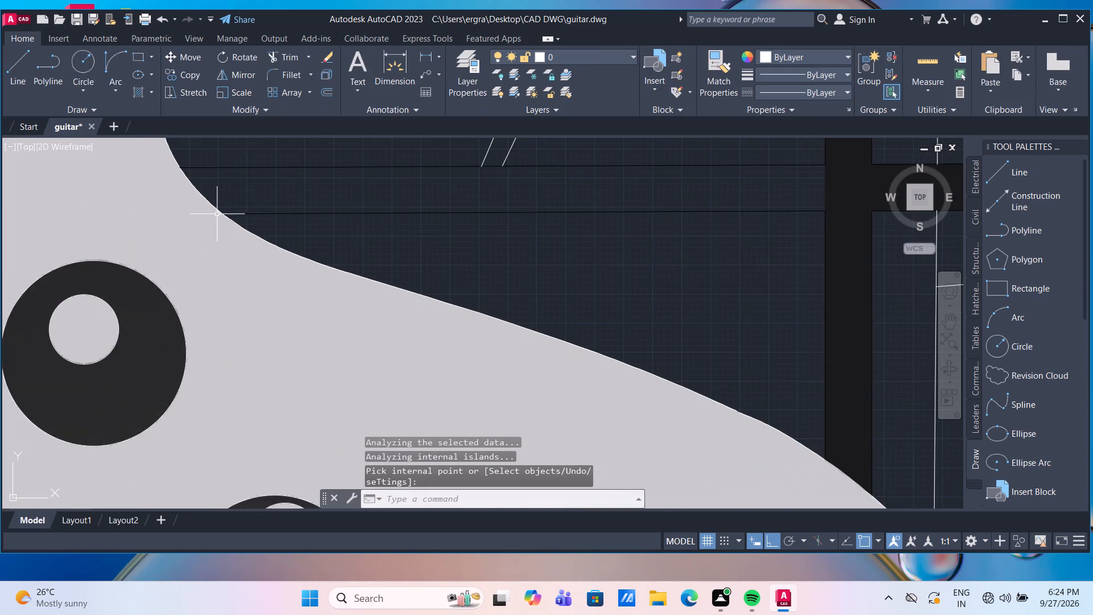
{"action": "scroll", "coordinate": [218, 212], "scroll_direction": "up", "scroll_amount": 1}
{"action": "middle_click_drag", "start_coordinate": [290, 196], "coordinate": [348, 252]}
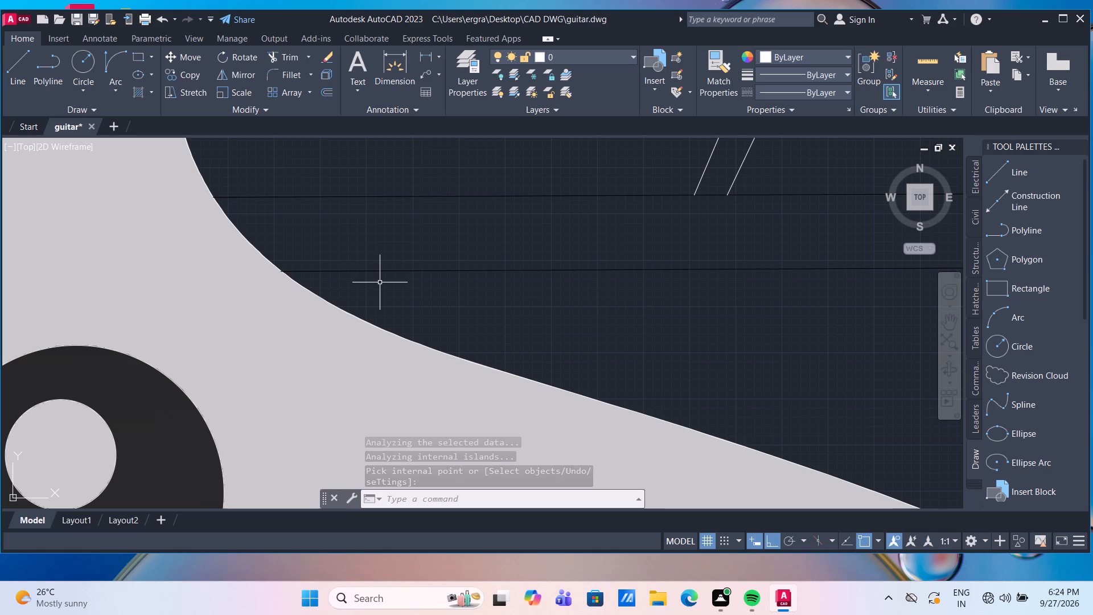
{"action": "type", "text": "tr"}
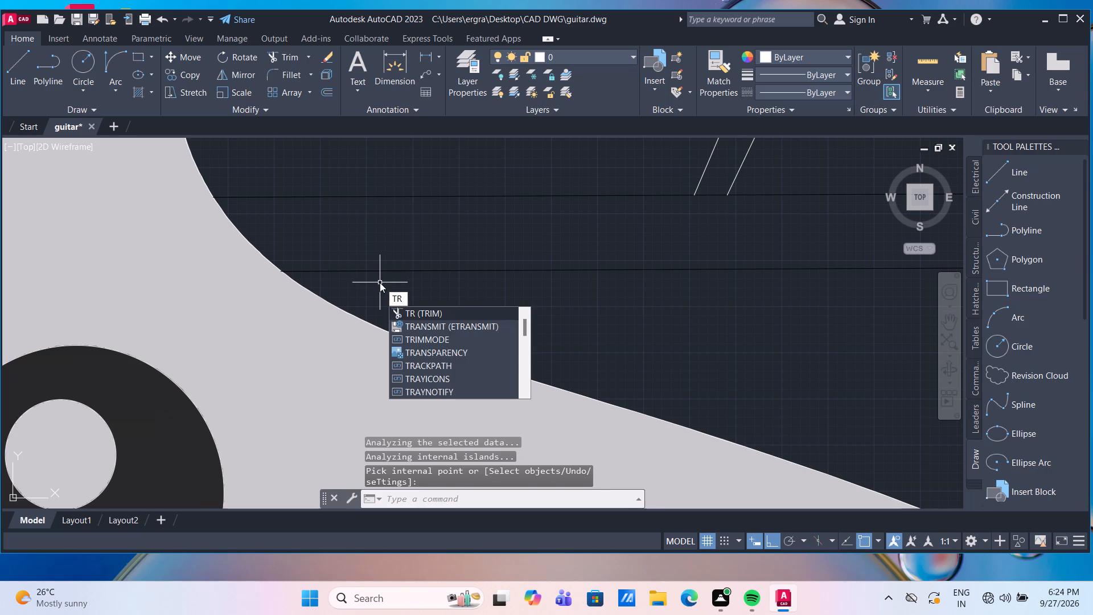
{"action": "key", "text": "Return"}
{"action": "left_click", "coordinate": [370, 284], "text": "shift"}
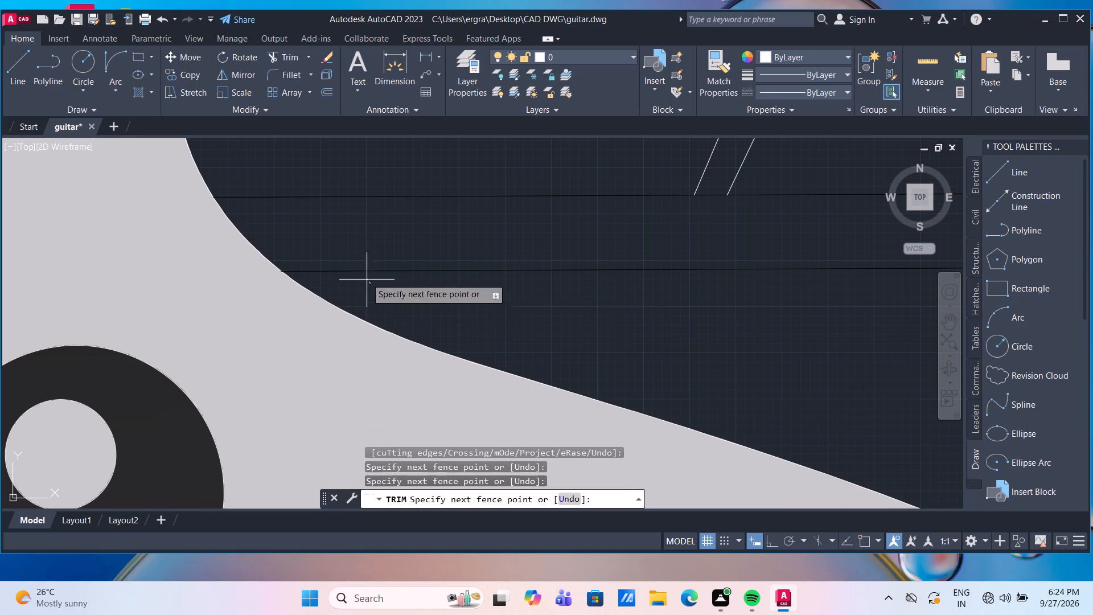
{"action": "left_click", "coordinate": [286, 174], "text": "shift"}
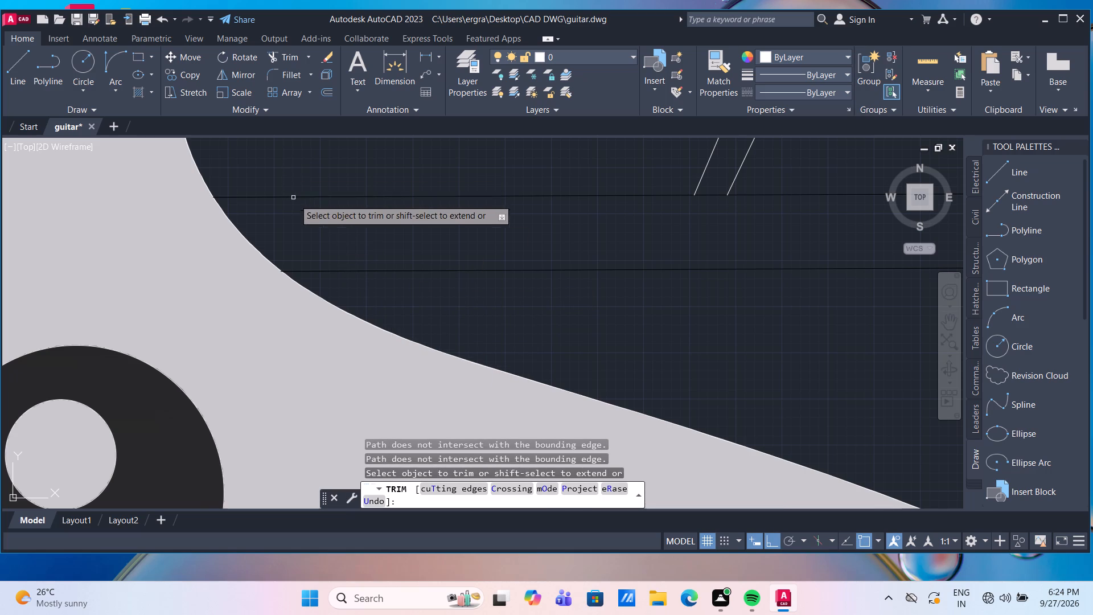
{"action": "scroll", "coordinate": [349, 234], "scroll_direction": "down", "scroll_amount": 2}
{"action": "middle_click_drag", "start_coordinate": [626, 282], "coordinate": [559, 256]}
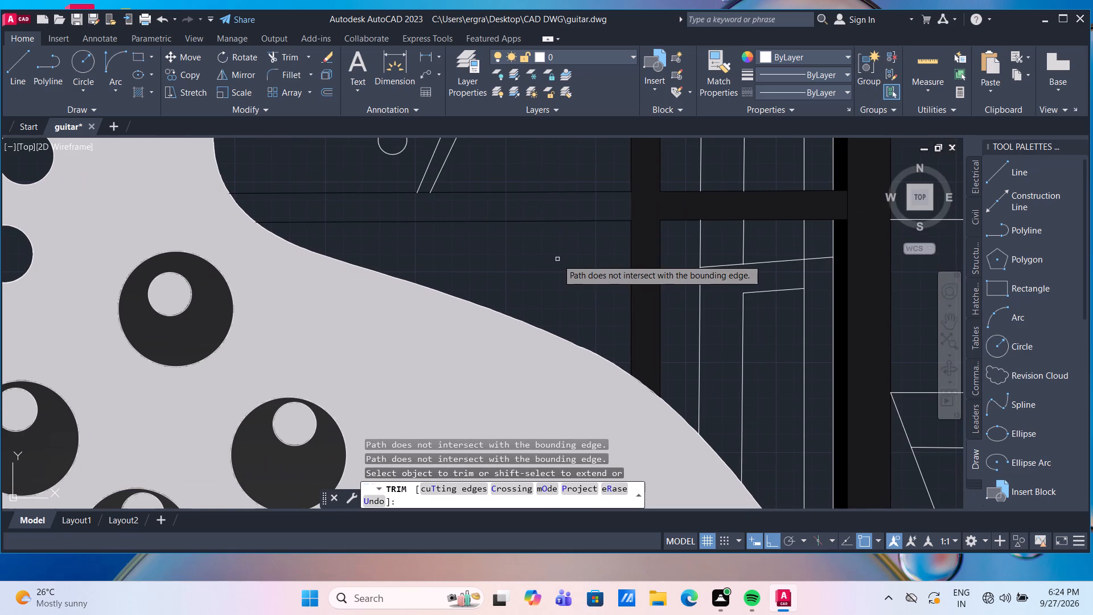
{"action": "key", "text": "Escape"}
Fill the lower crossbar segment between the guitar body and the right mullion with the same solid 25,25,26 hatch.
{"action": "left_click", "coordinate": [135, 90]}
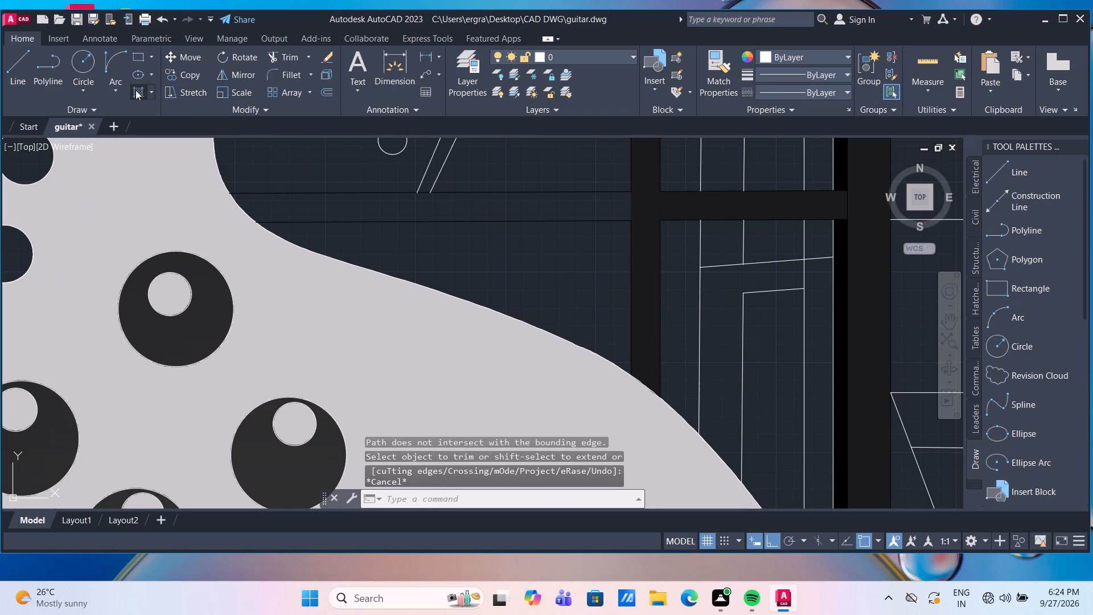
{"action": "left_click", "coordinate": [529, 207]}
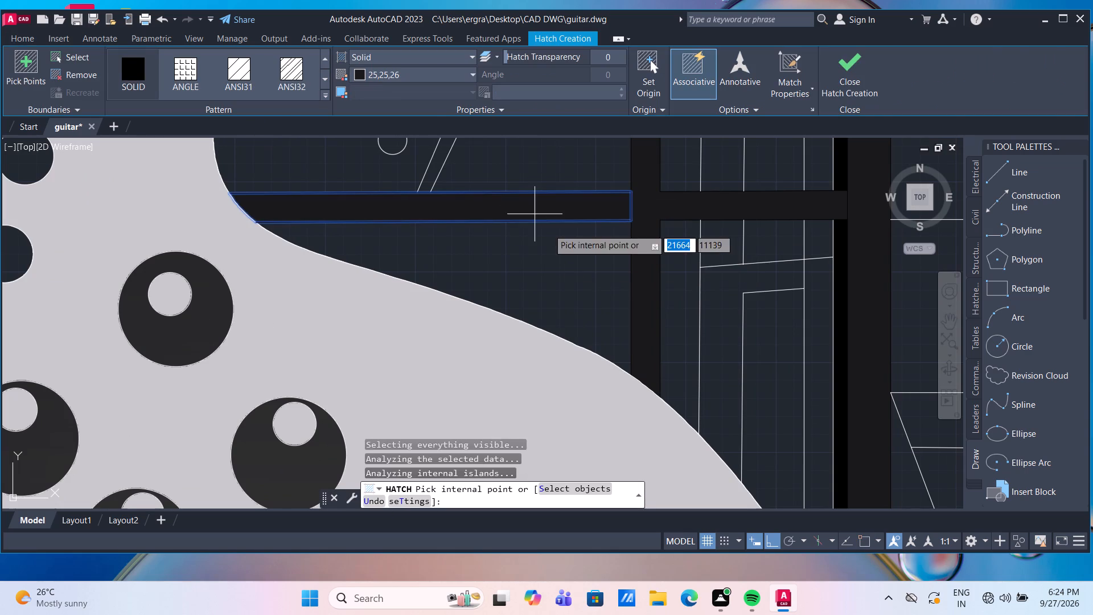
{"action": "key", "text": "Escape"}
{"action": "scroll", "coordinate": [599, 278], "scroll_direction": "down", "scroll_amount": 2}
{"action": "scroll", "coordinate": [680, 303], "scroll_direction": "down", "scroll_amount": 1}
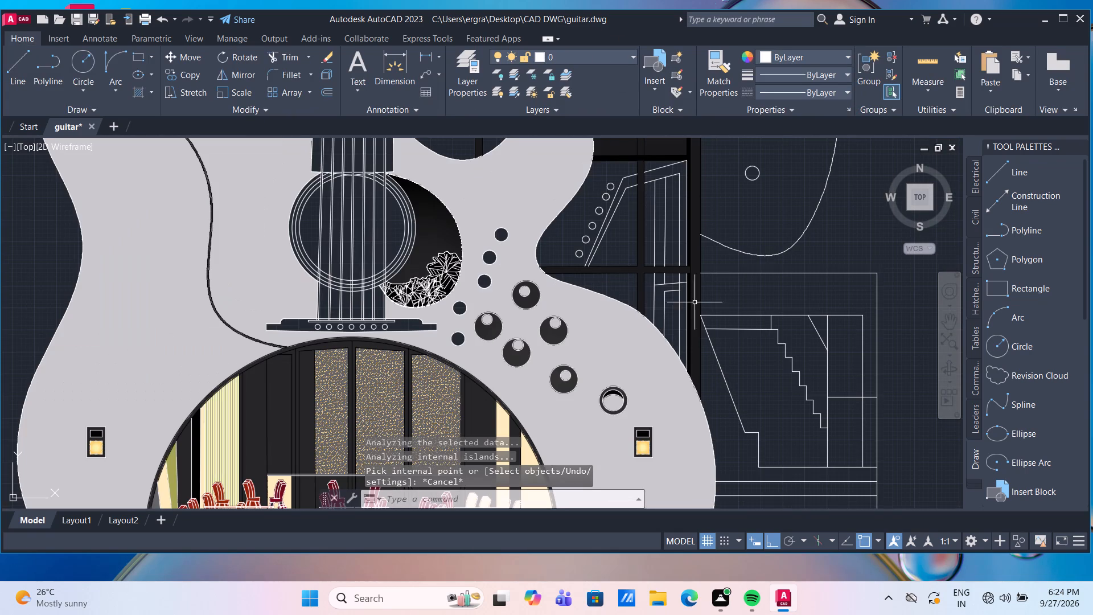
{"action": "scroll", "coordinate": [768, 283], "scroll_direction": "down", "scroll_amount": 2}
{"action": "middle_click_drag", "start_coordinate": [732, 194], "coordinate": [695, 189]}
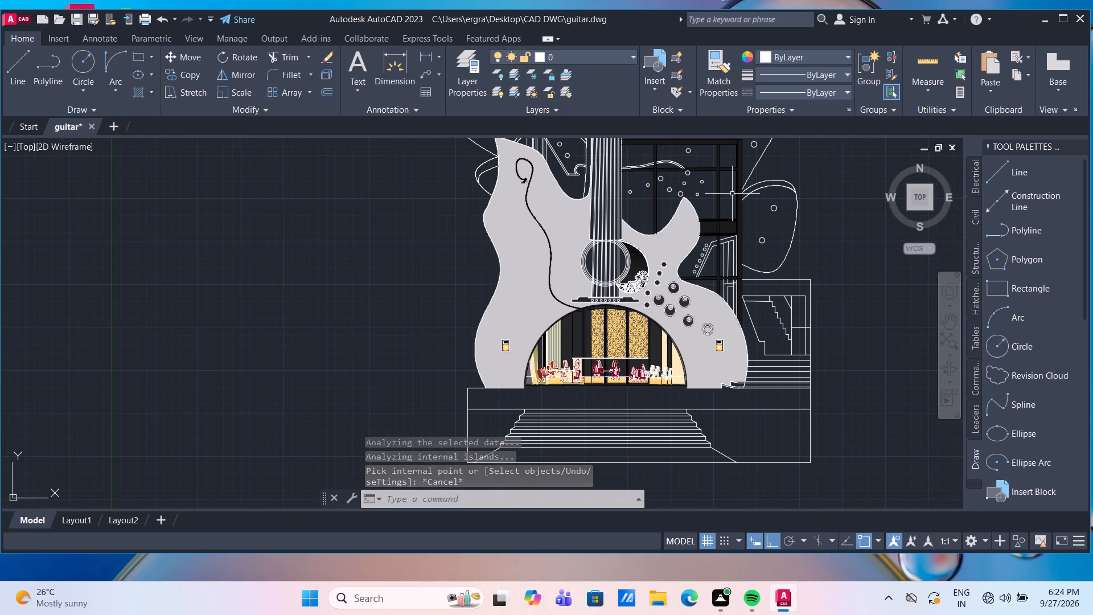
Fill the two wide vertical strips behind the guitar's pointed upper horn with a solid 25,25,26 hatch.
{"action": "middle_click_drag", "start_coordinate": [695, 189], "coordinate": [625, 222]}
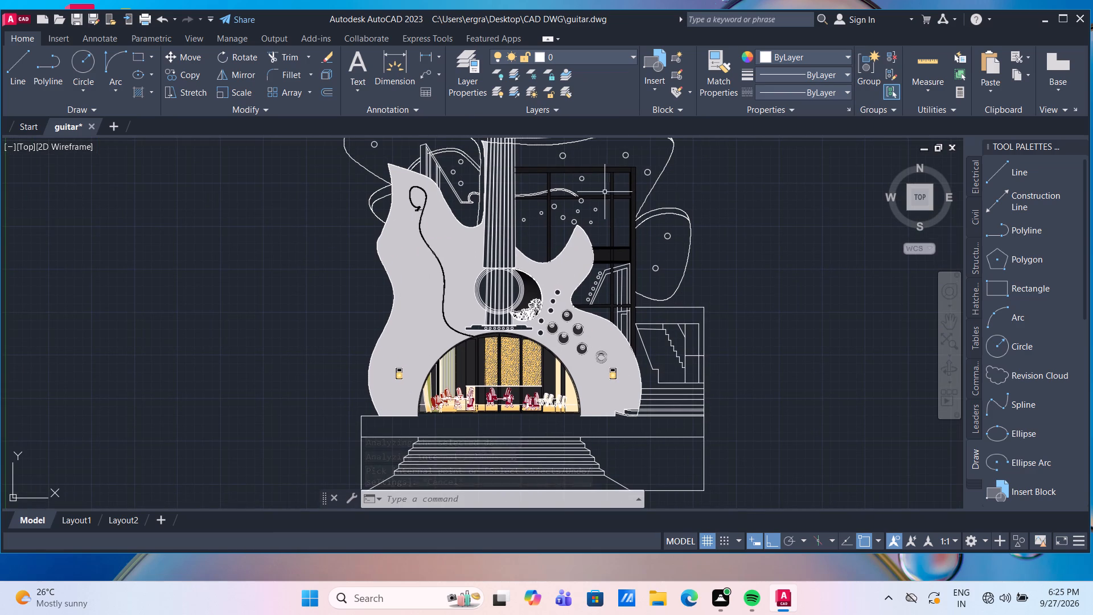
{"action": "scroll", "coordinate": [442, 147], "scroll_direction": "up", "scroll_amount": 2}
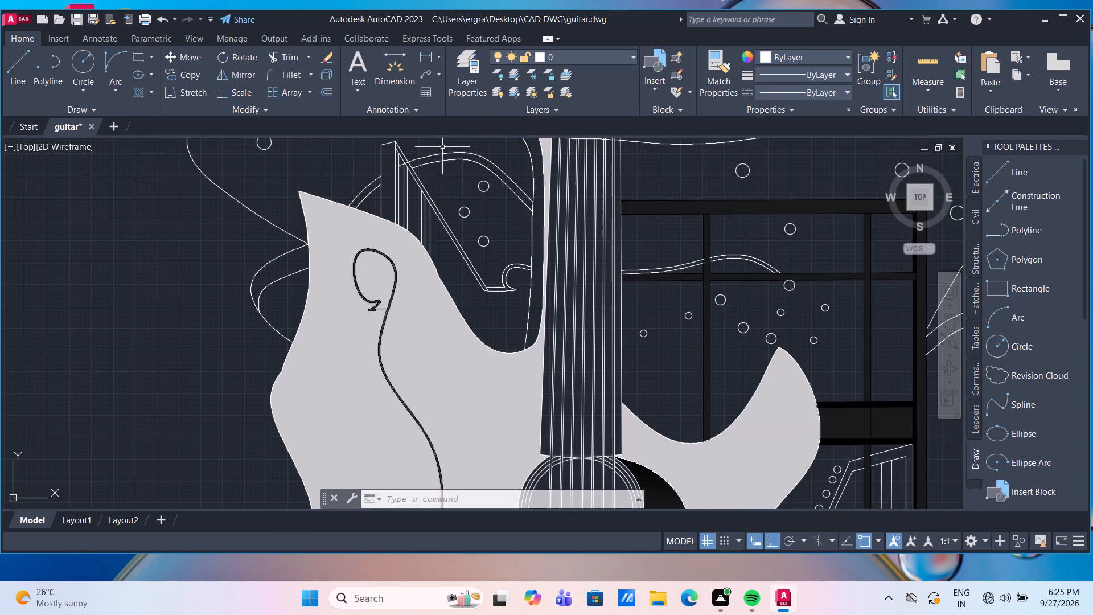
{"action": "scroll", "coordinate": [427, 184], "scroll_direction": "up", "scroll_amount": 3}
{"action": "scroll", "coordinate": [422, 181], "scroll_direction": "down", "scroll_amount": 2}
{"action": "scroll", "coordinate": [398, 224], "scroll_direction": "up", "scroll_amount": 1}
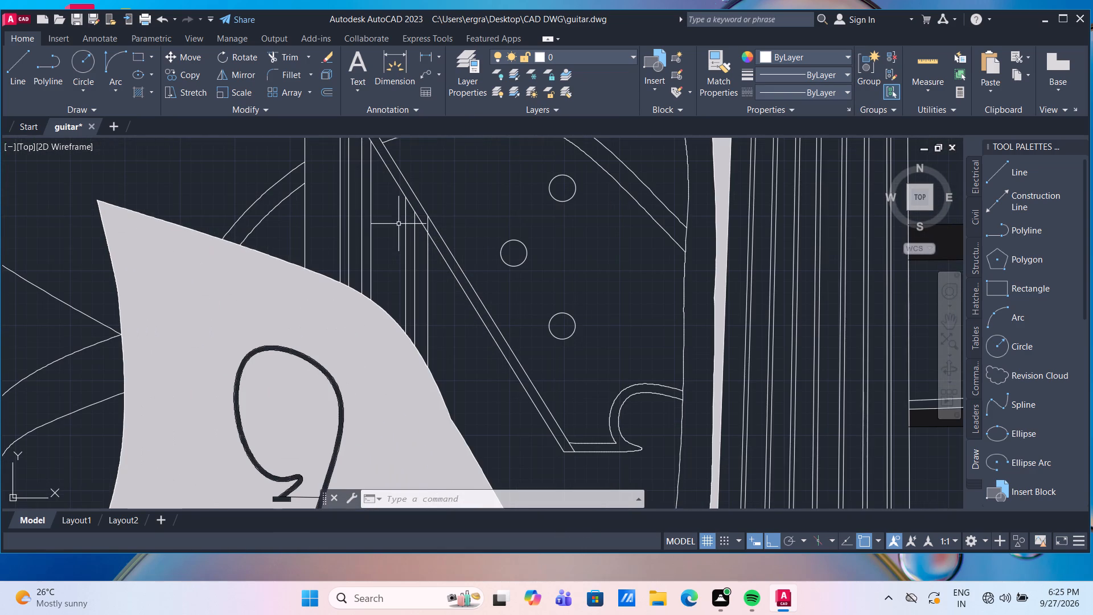
{"action": "middle_click_drag", "start_coordinate": [394, 222], "coordinate": [449, 286]}
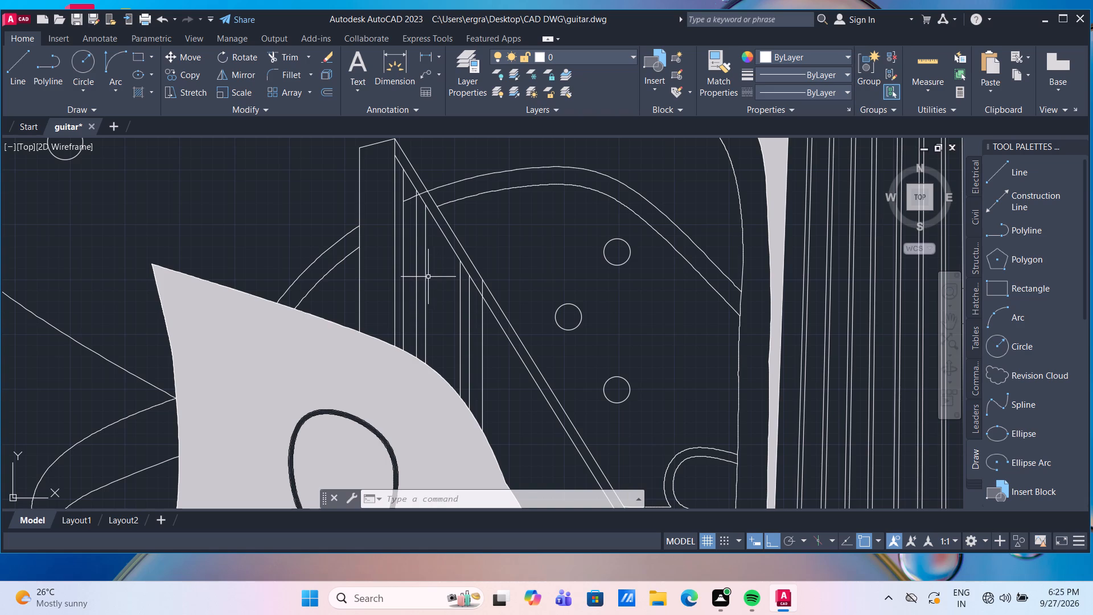
{"action": "left_click", "coordinate": [141, 93]}
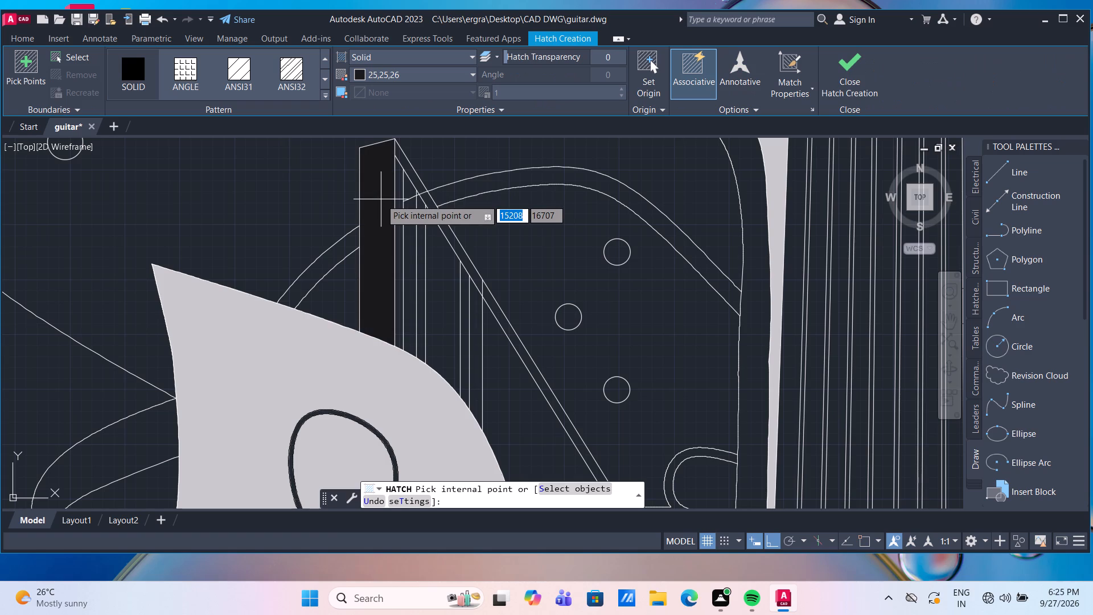
{"action": "left_click", "coordinate": [381, 199]}
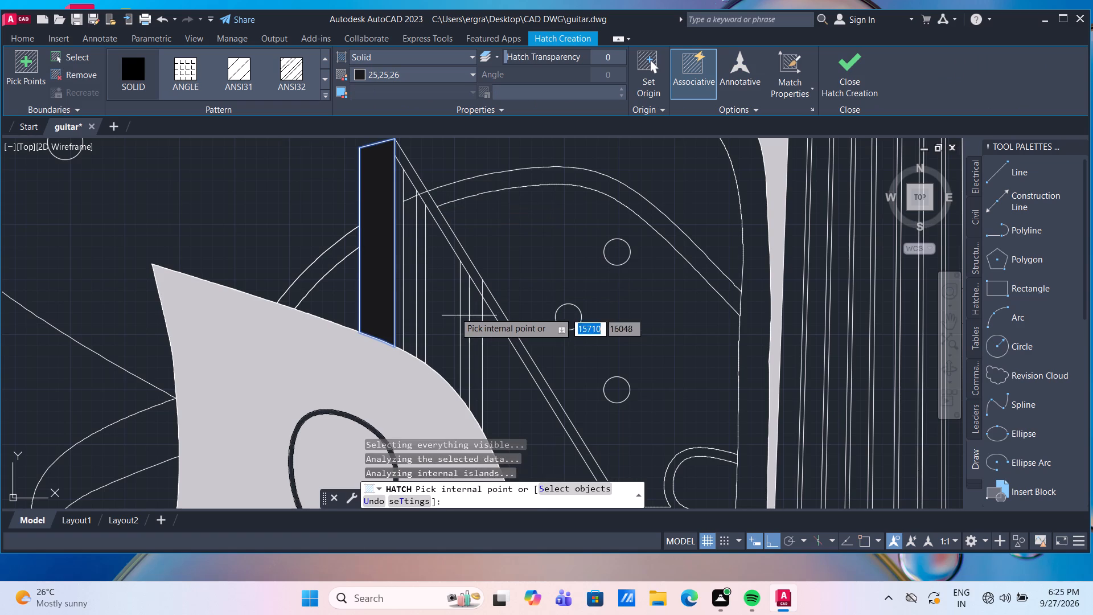
{"action": "left_click", "coordinate": [437, 315]}
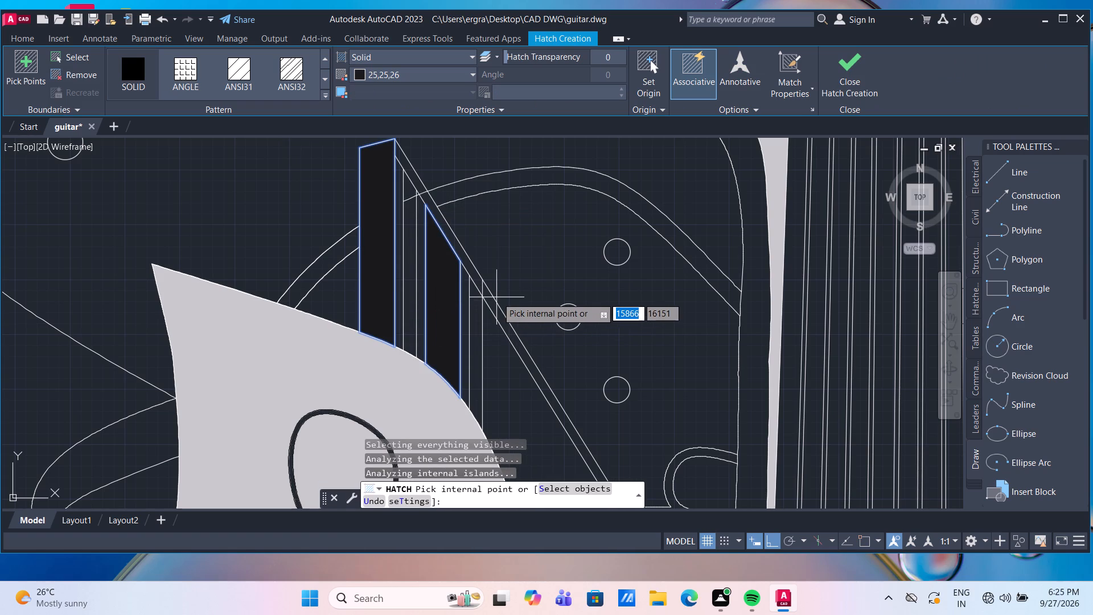
Fill the upper part of the diagonal band crossing those vertical strips with the same solid 25,25,26 hatch.
{"action": "left_click", "coordinate": [493, 308]}
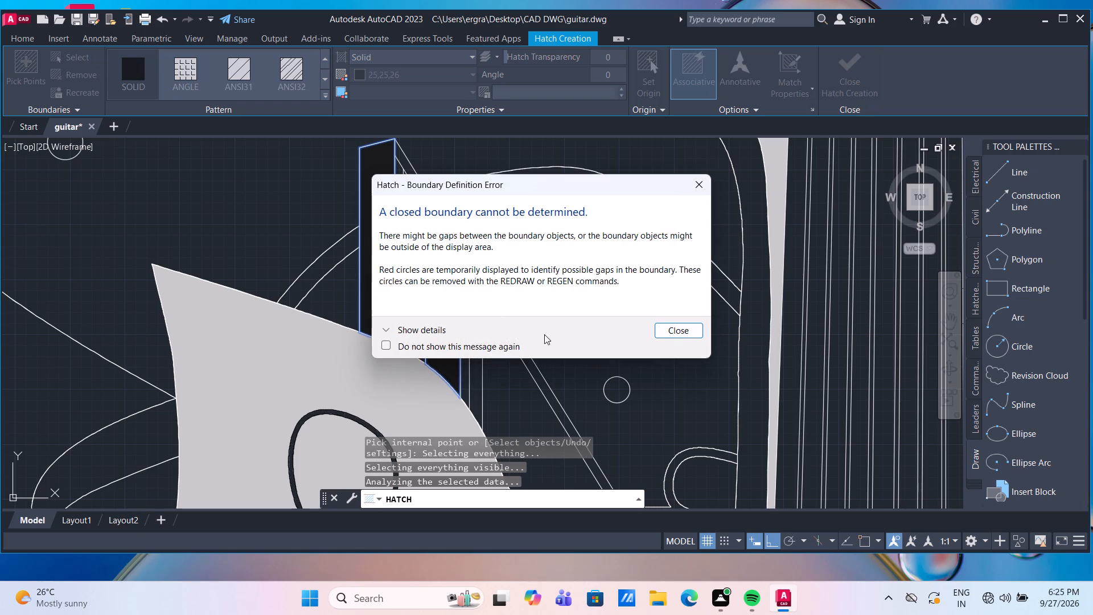
{"action": "left_click", "coordinate": [667, 330]}
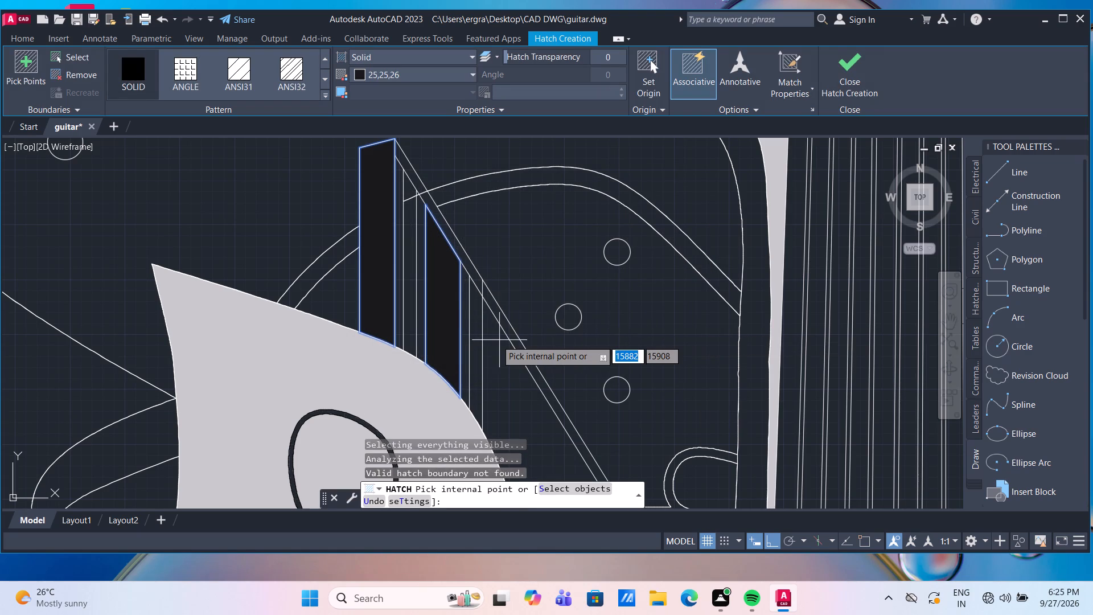
{"action": "scroll", "coordinate": [439, 210], "scroll_direction": "up", "scroll_amount": 2}
{"action": "scroll", "coordinate": [420, 182], "scroll_direction": "down", "scroll_amount": 2}
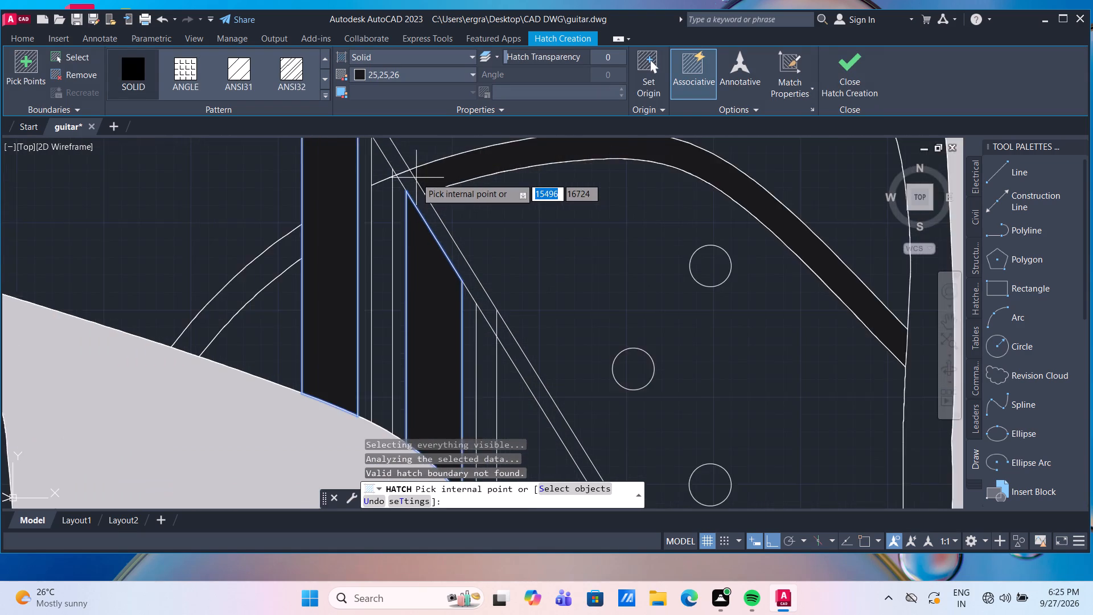
{"action": "scroll", "coordinate": [416, 178], "scroll_direction": "down", "scroll_amount": 1}
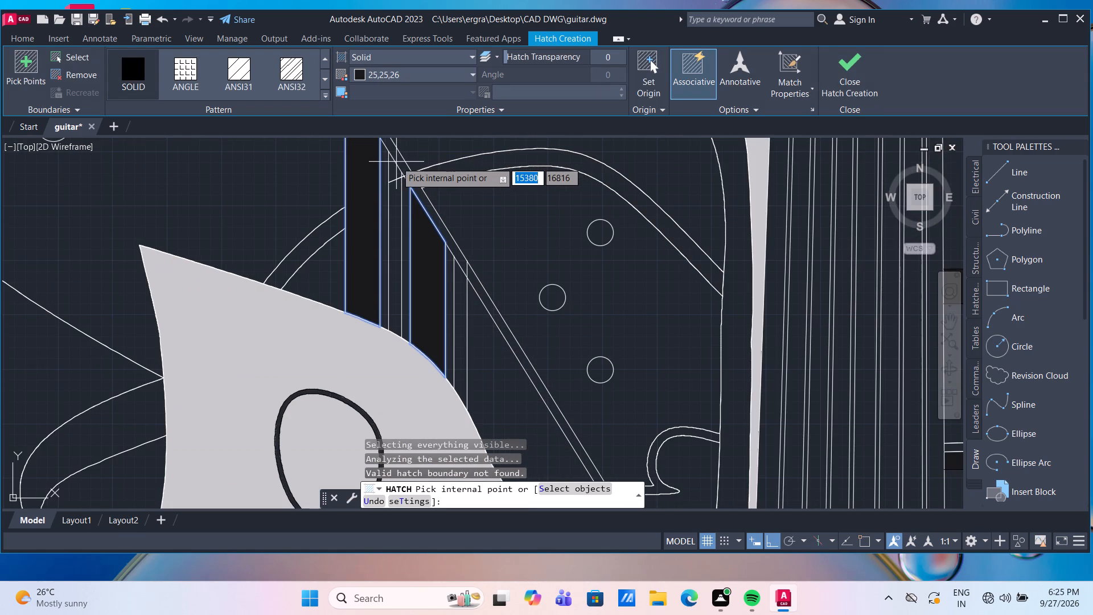
{"action": "scroll", "coordinate": [402, 162], "scroll_direction": "down", "scroll_amount": 1}
{"action": "middle_click_drag", "start_coordinate": [409, 162], "coordinate": [413, 192]}
{"action": "scroll", "coordinate": [416, 186], "scroll_direction": "up", "scroll_amount": 2}
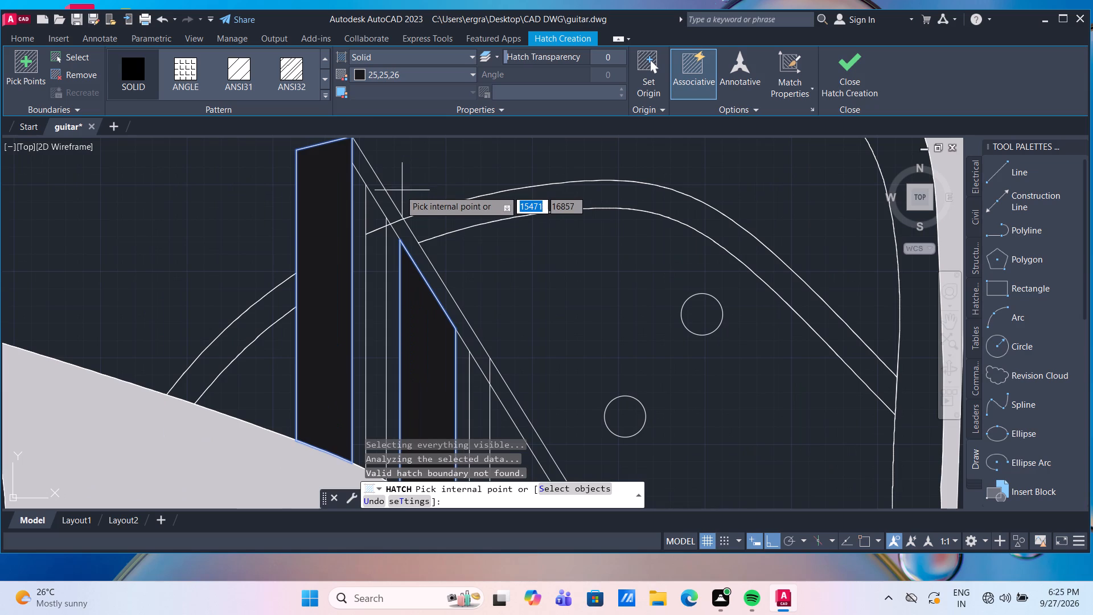
{"action": "left_click", "coordinate": [384, 193]}
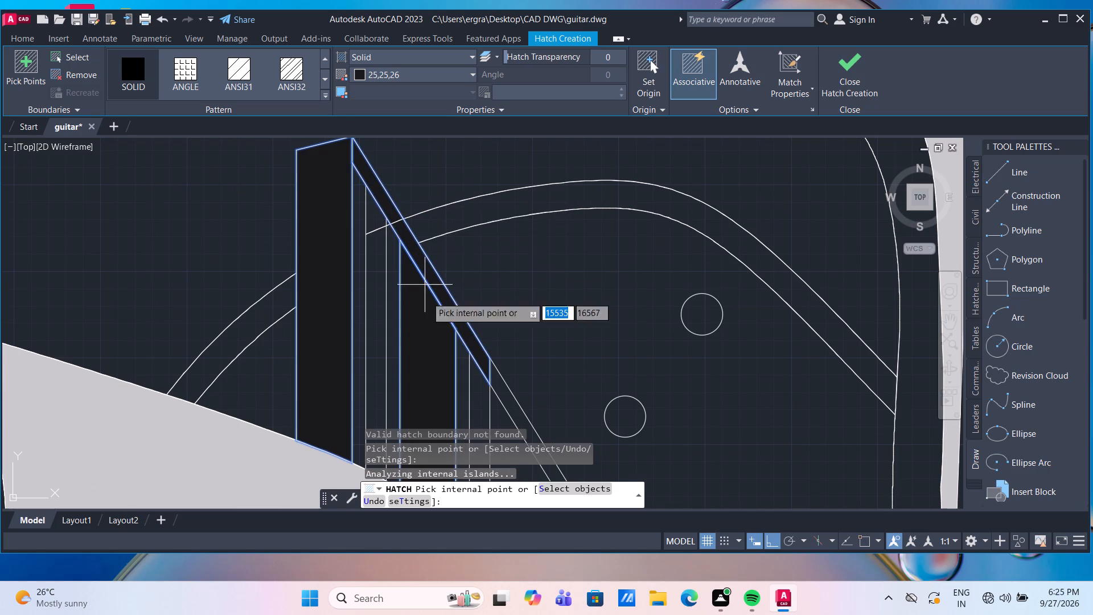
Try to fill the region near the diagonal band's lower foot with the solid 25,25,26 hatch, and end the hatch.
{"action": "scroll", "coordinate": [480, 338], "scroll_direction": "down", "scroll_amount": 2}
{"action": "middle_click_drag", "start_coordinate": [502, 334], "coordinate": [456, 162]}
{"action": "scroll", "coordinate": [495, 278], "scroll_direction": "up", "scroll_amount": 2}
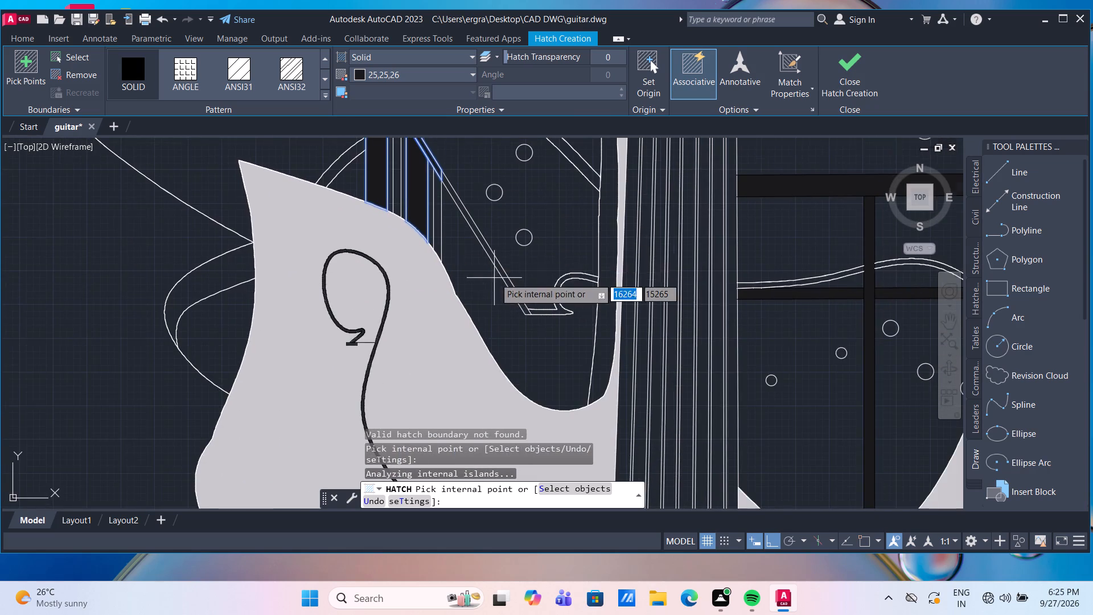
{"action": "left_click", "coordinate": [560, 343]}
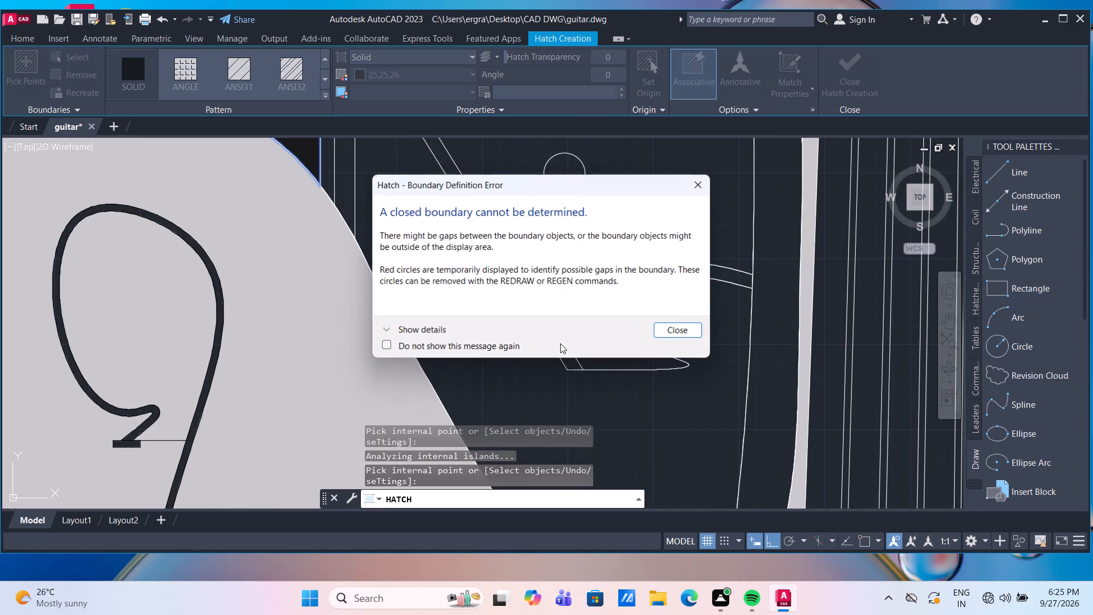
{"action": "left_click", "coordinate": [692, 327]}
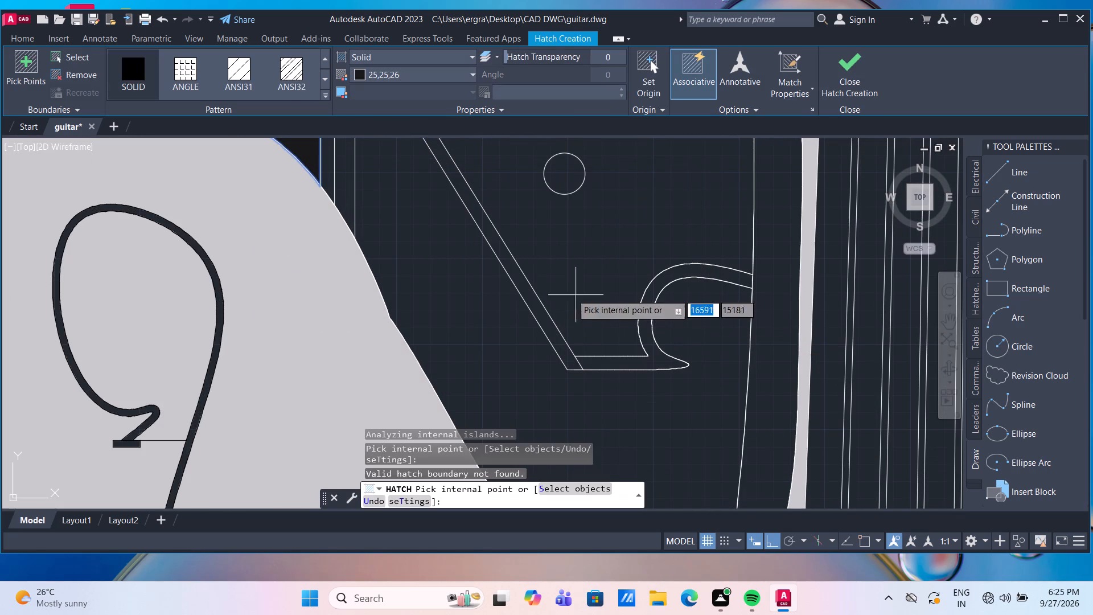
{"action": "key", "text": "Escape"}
Extend the diagonal band's two edge lines downward past the small hooked foot towards the guitar body.
{"action": "scroll", "coordinate": [575, 290], "scroll_direction": "down", "scroll_amount": 2}
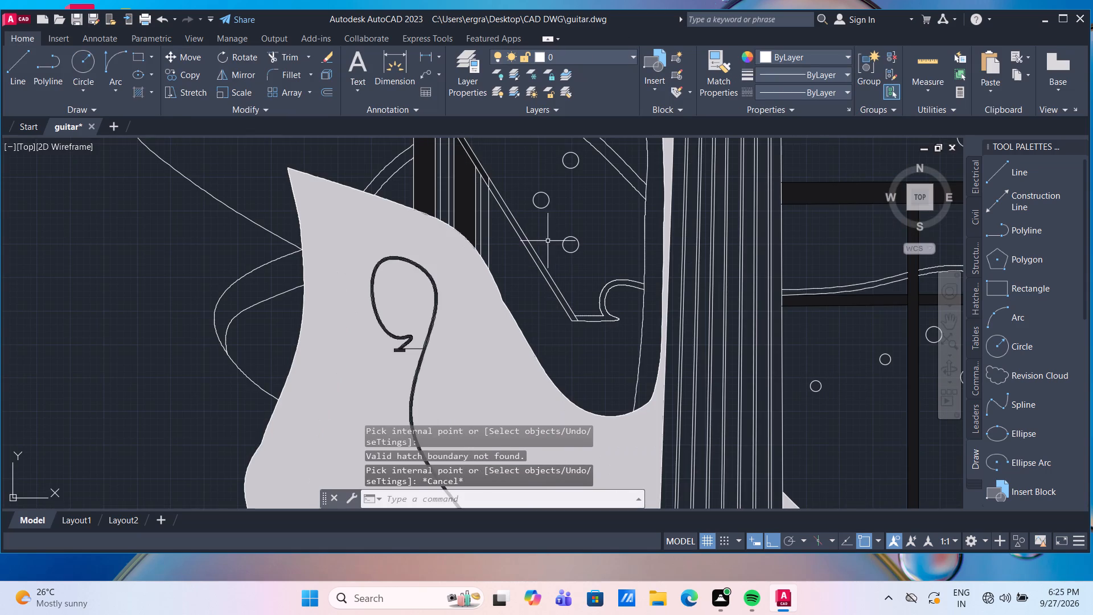
{"action": "middle_click_drag", "start_coordinate": [548, 234], "coordinate": [527, 277]}
{"action": "scroll", "coordinate": [527, 273], "scroll_direction": "up", "scroll_amount": 2}
{"action": "middle_click_drag", "start_coordinate": [525, 273], "coordinate": [513, 249]}
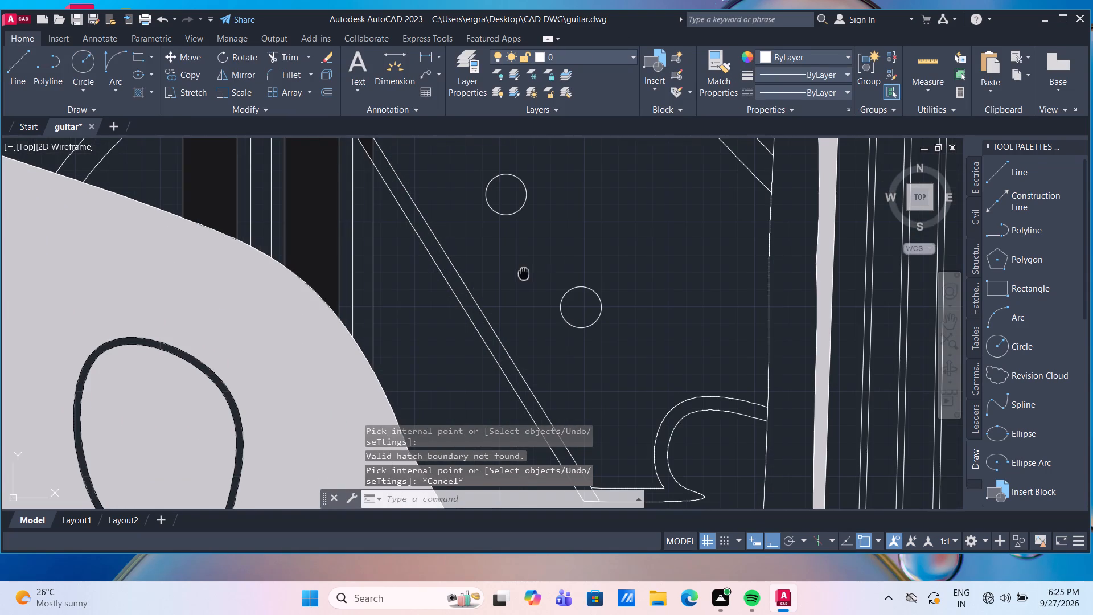
{"action": "middle_click_drag", "start_coordinate": [513, 249], "coordinate": [501, 214]}
{"action": "middle_click_drag", "start_coordinate": [557, 339], "coordinate": [533, 218]}
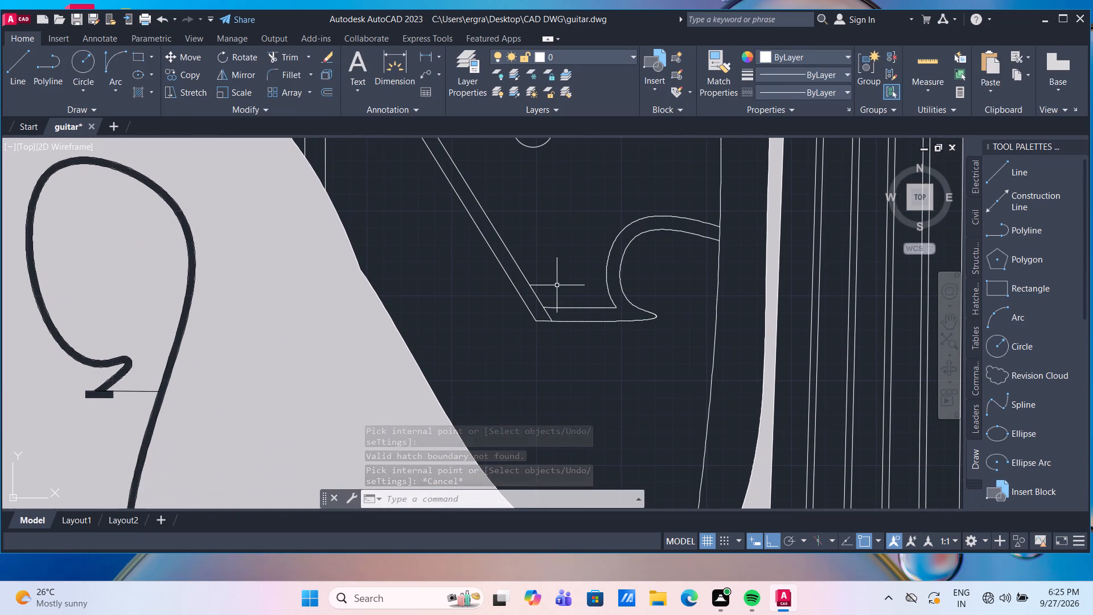
{"action": "type", "text": "ex"}
{"action": "key", "text": "Return"}
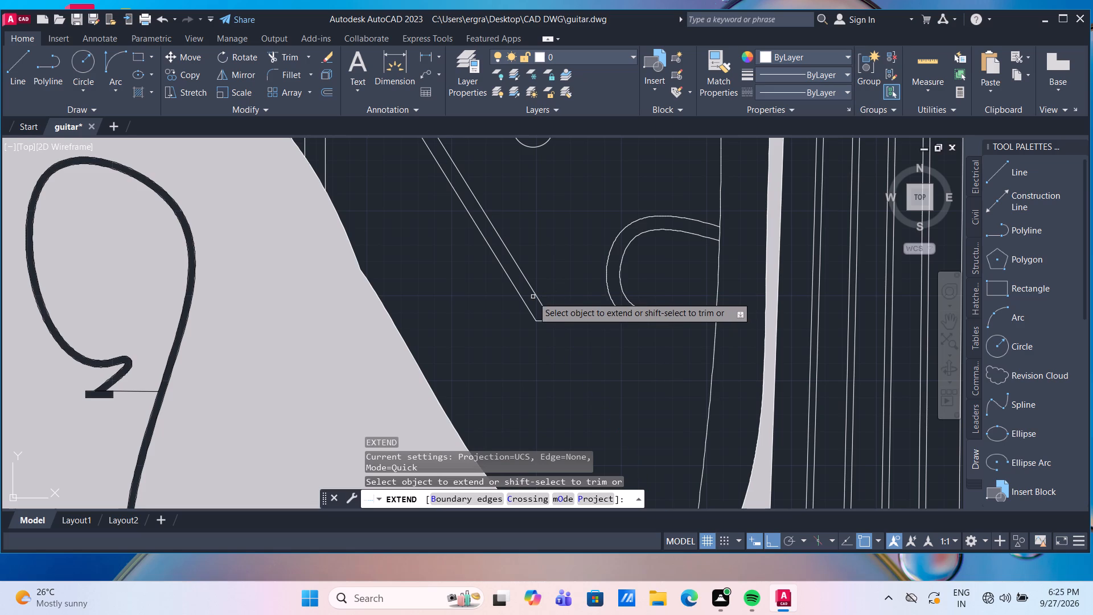
{"action": "left_click", "coordinate": [528, 304]}
{"action": "left_click", "coordinate": [539, 299]}
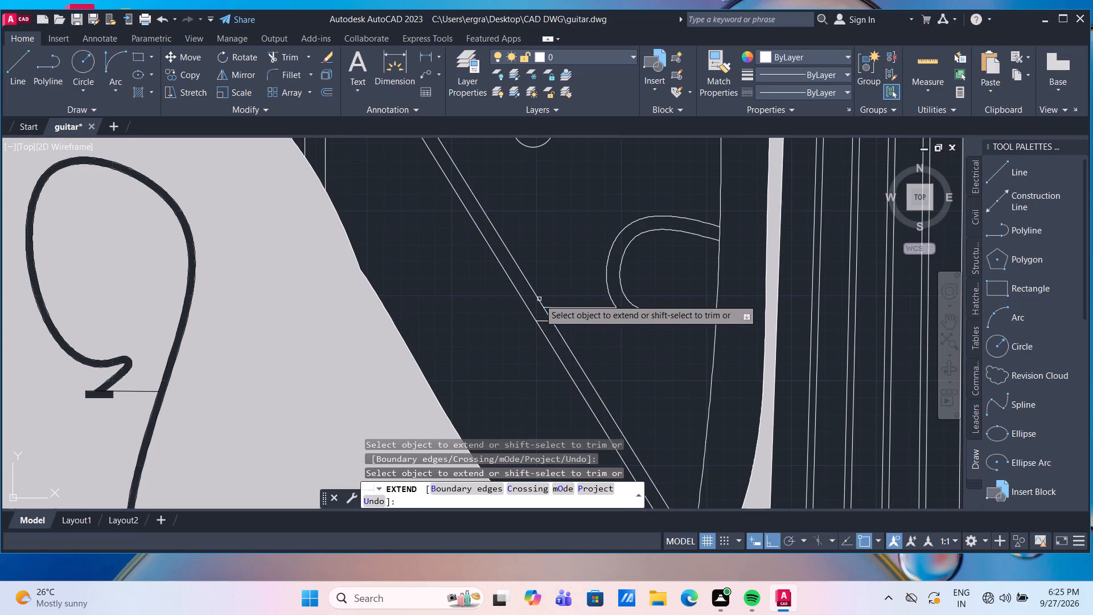
{"action": "left_click", "coordinate": [546, 322]}
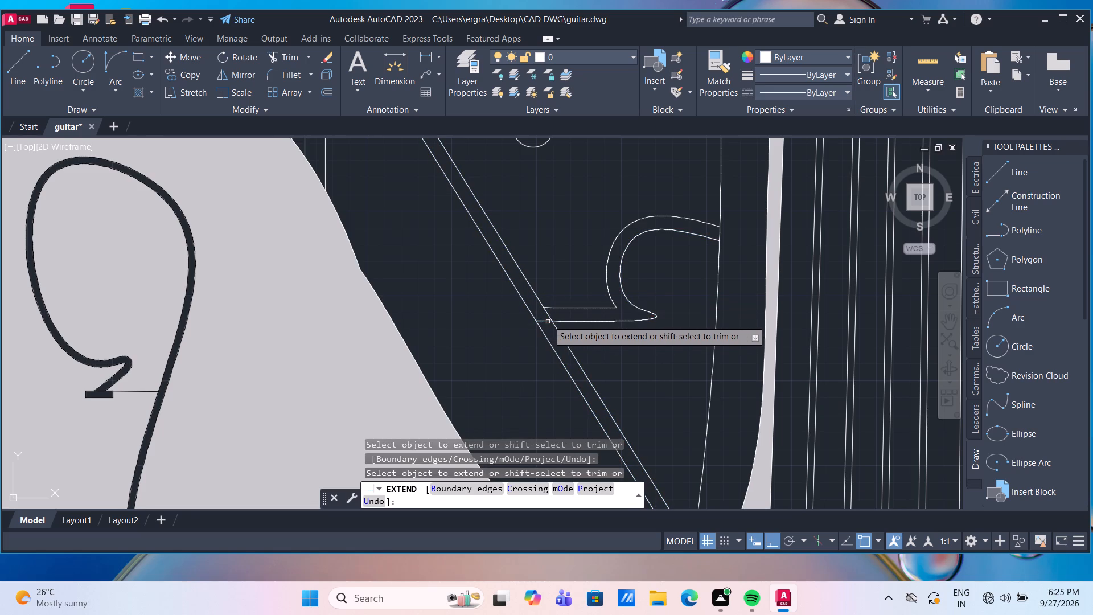
Extend the diagonal band's two edge lines upward beyond the top of the wide vertical strip.
{"action": "scroll", "coordinate": [548, 281], "scroll_direction": "down", "scroll_amount": 2}
{"action": "scroll", "coordinate": [503, 196], "scroll_direction": "up", "scroll_amount": 1}
{"action": "middle_click_drag", "start_coordinate": [499, 192], "coordinate": [505, 263]}
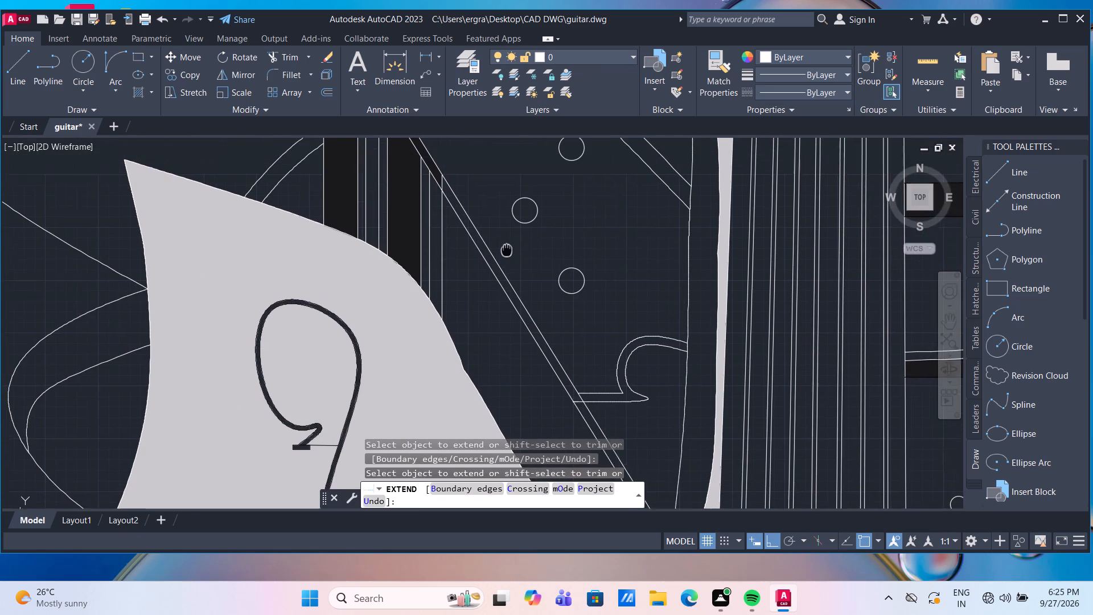
{"action": "middle_click_drag", "start_coordinate": [505, 263], "coordinate": [503, 270]}
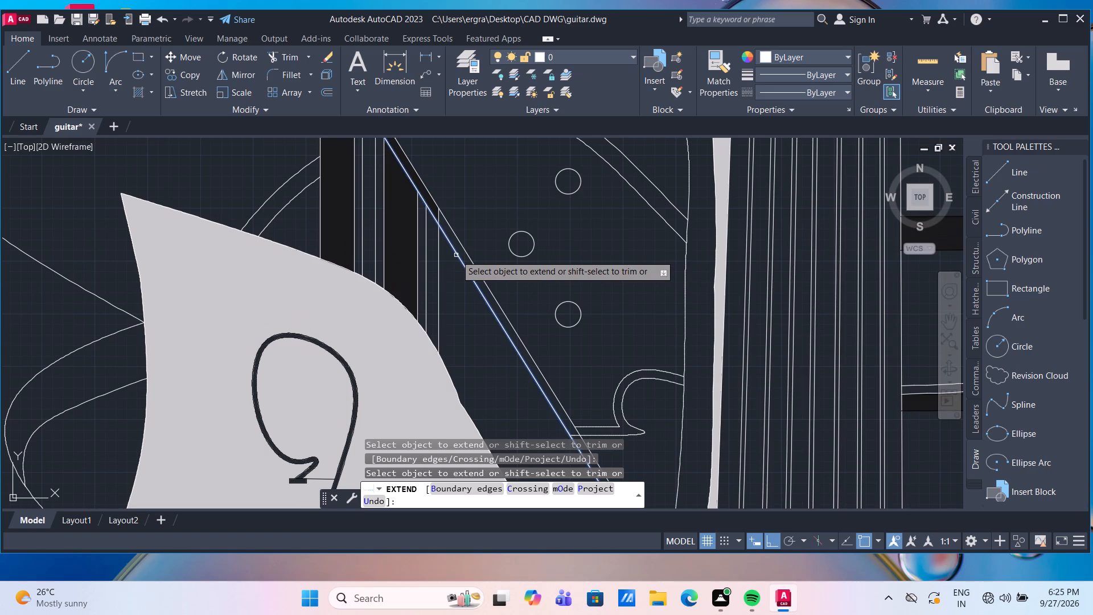
{"action": "left_click", "coordinate": [456, 255]}
{"action": "left_click", "coordinate": [466, 251]}
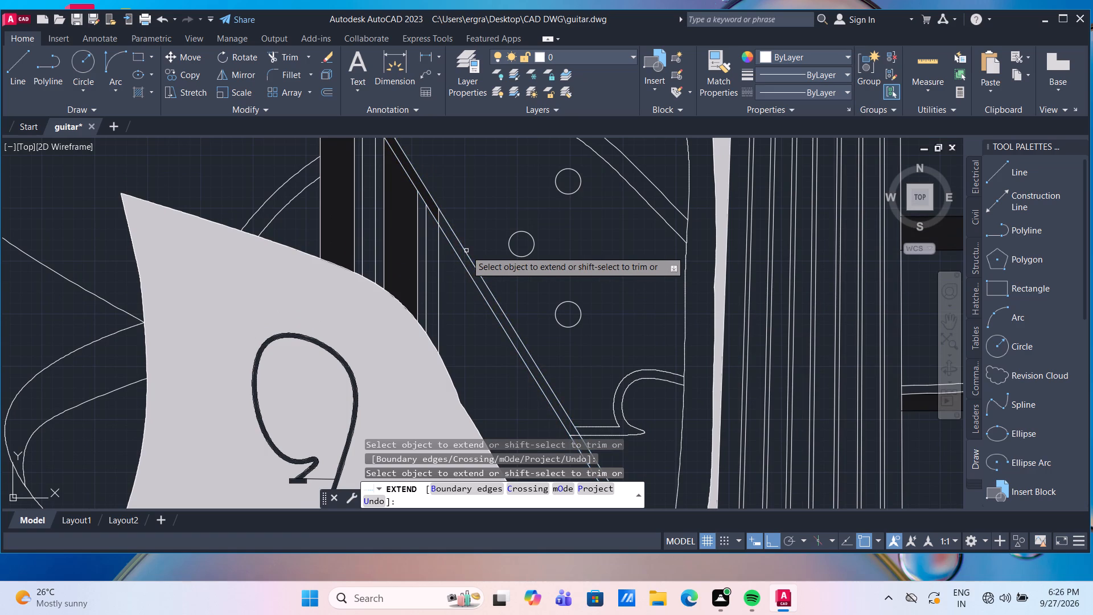
Fill the lower part of the diagonal band, down to the hooked foot, with a solid 25,25,26 hatch.
{"action": "left_click", "coordinate": [138, 93]}
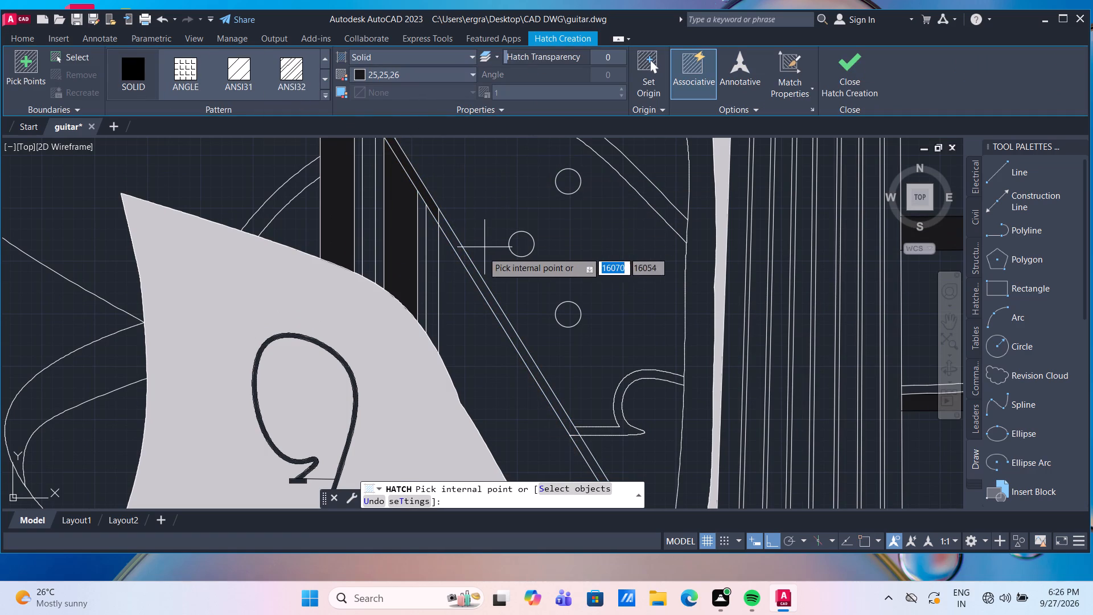
{"action": "left_click", "coordinate": [472, 274]}
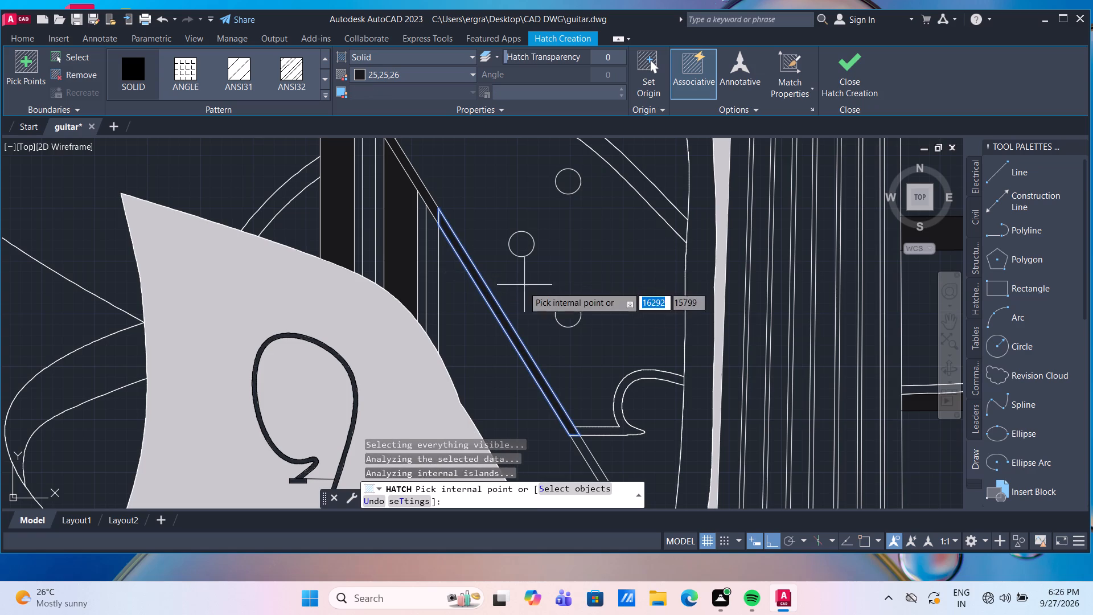
{"action": "key", "text": "Escape"}
Trim the two extended diagonal lines below the hooked foot, using a fence across both.
{"action": "middle_click_drag", "start_coordinate": [557, 335], "coordinate": [516, 229]}
{"action": "type", "text": "tr"}
{"action": "key", "text": "Return"}
{"action": "left_click", "coordinate": [589, 358]}
{"action": "left_click", "coordinate": [544, 366]}
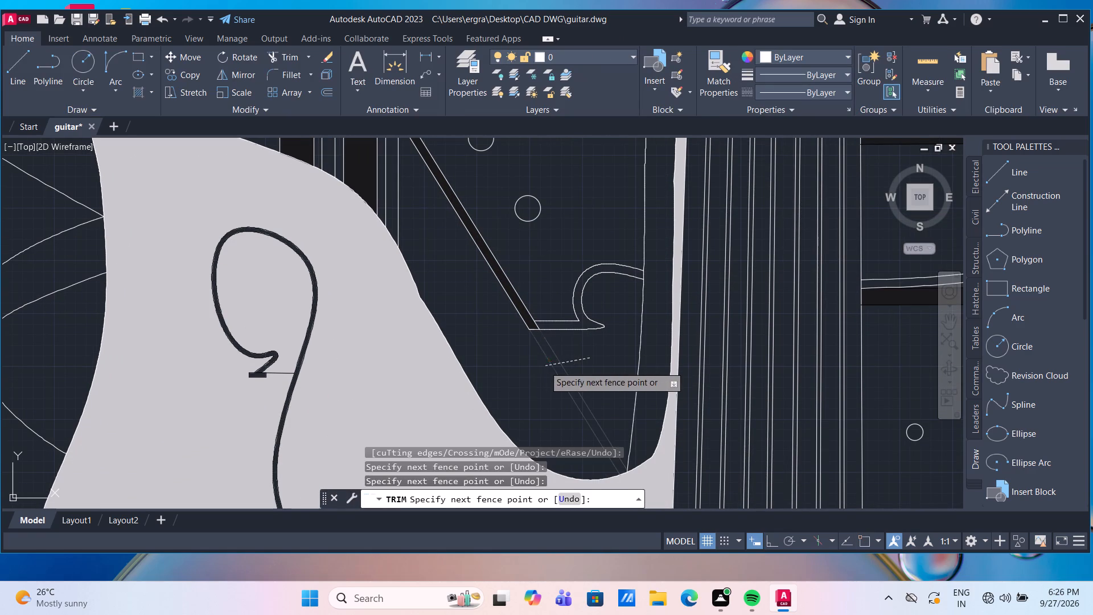
{"action": "scroll", "coordinate": [568, 352], "scroll_direction": "down", "scroll_amount": 1}
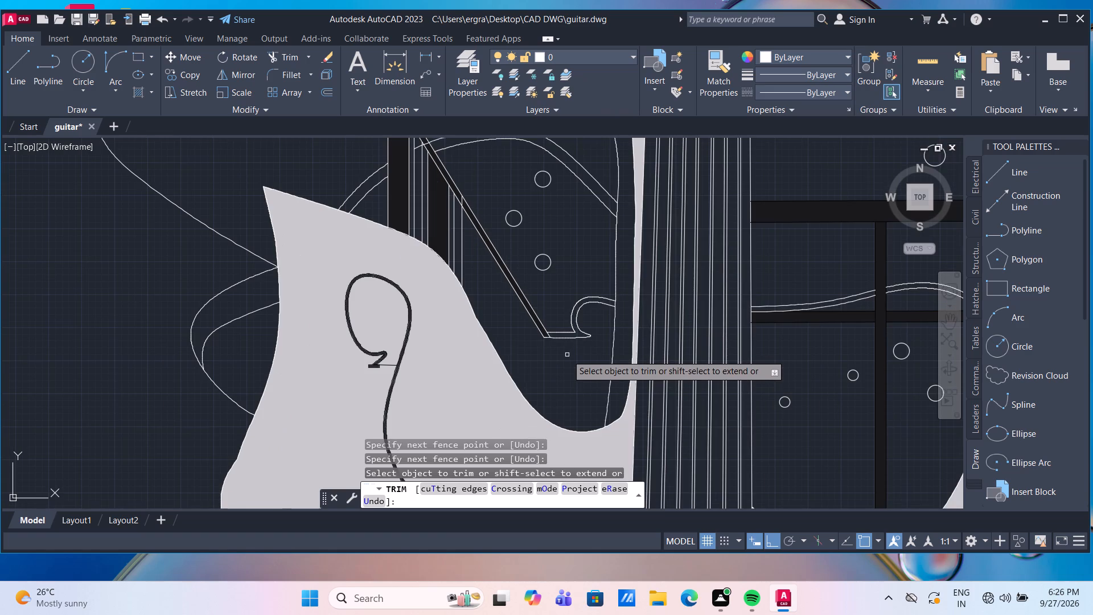
Fill two unfilled vertical strips between the dark strips behind the guitar's horn with a solid 0,0,0 hatch.
{"action": "middle_click_drag", "start_coordinate": [477, 264], "coordinate": [693, 366]}
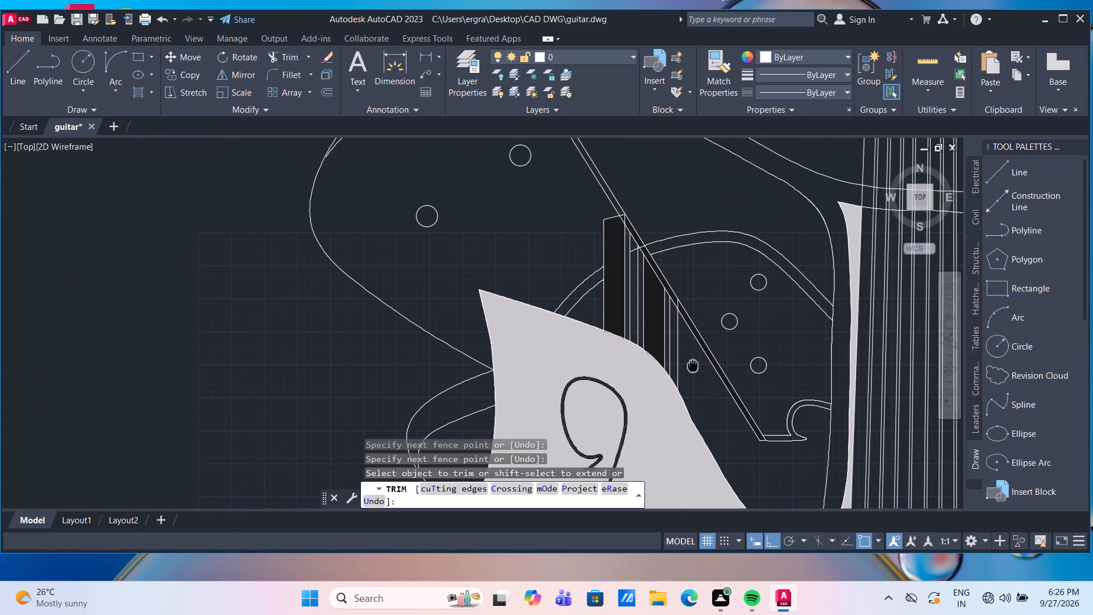
{"action": "middle_click_drag", "start_coordinate": [693, 366], "coordinate": [693, 365]}
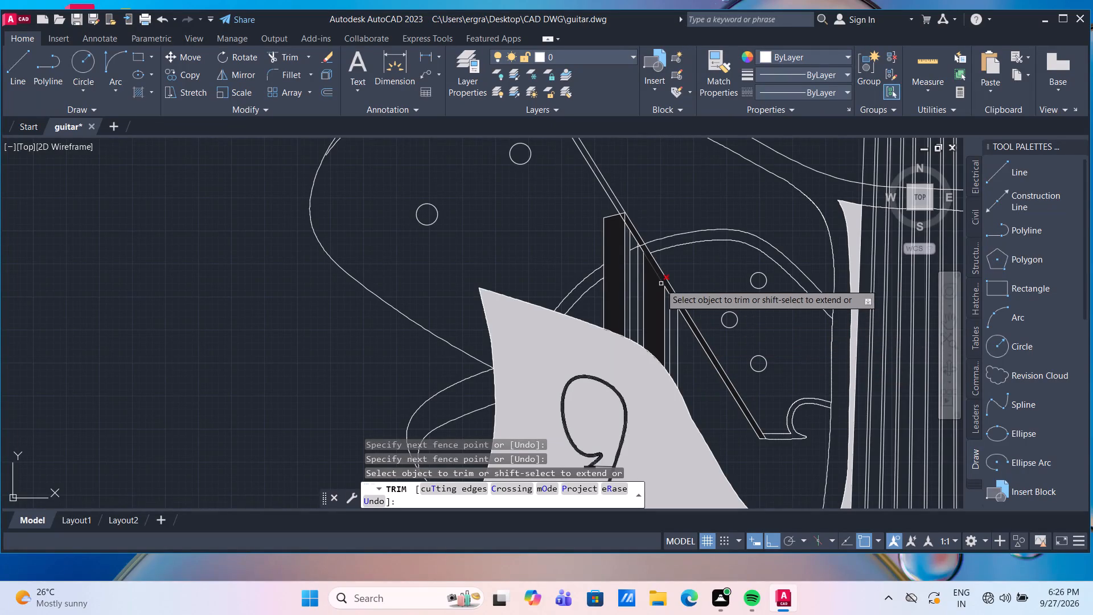
{"action": "left_click", "coordinate": [151, 95]}
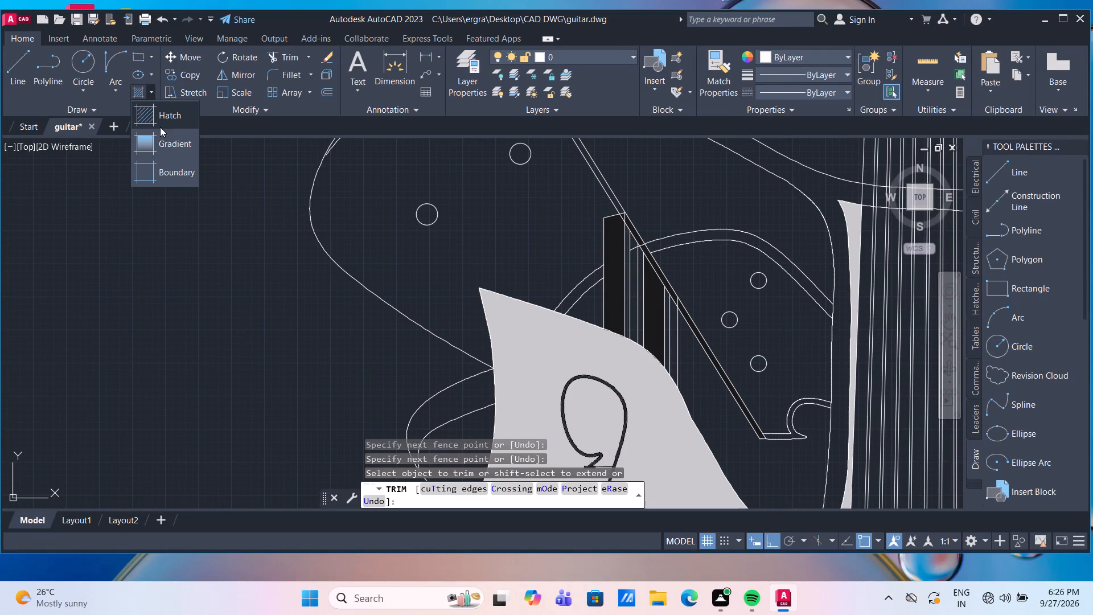
{"action": "left_click", "coordinate": [171, 115]}
{"action": "left_click", "coordinate": [443, 79]}
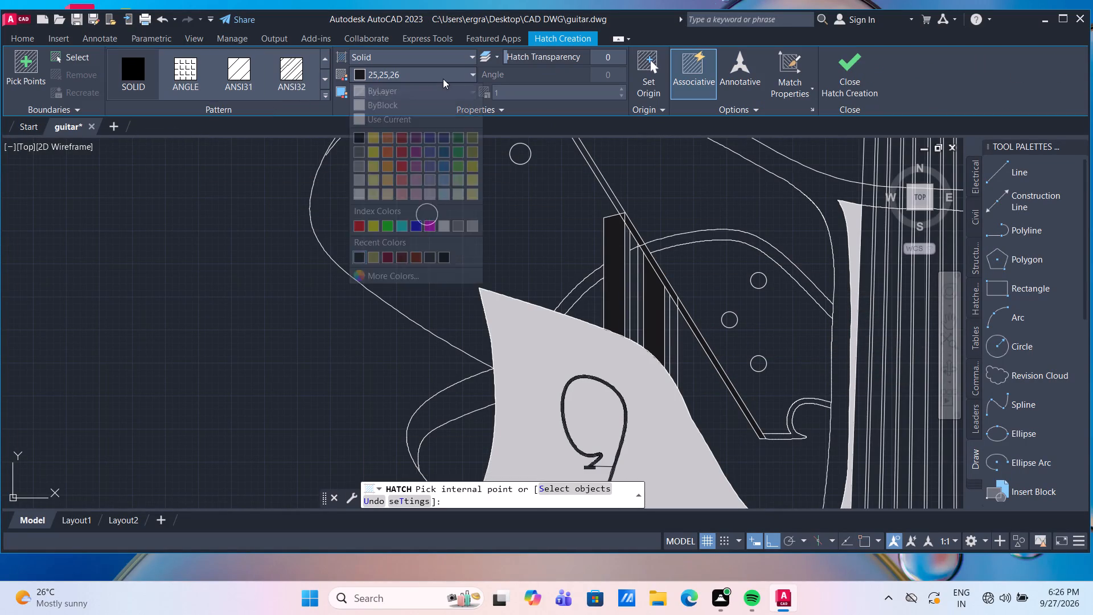
{"action": "left_click", "coordinate": [442, 77]}
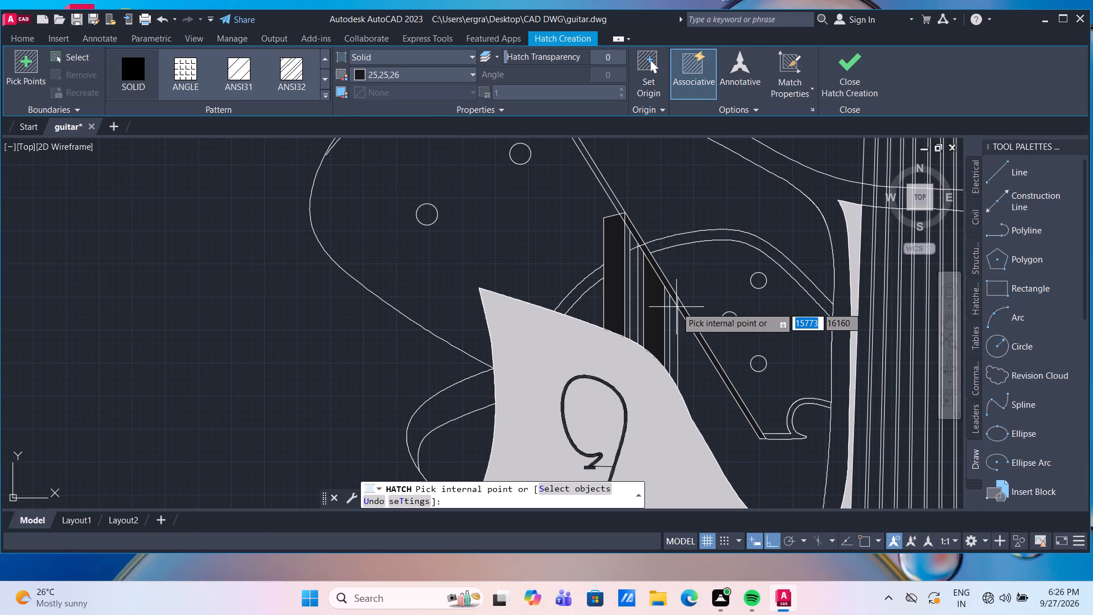
{"action": "scroll", "coordinate": [654, 296], "scroll_direction": "up", "scroll_amount": 1}
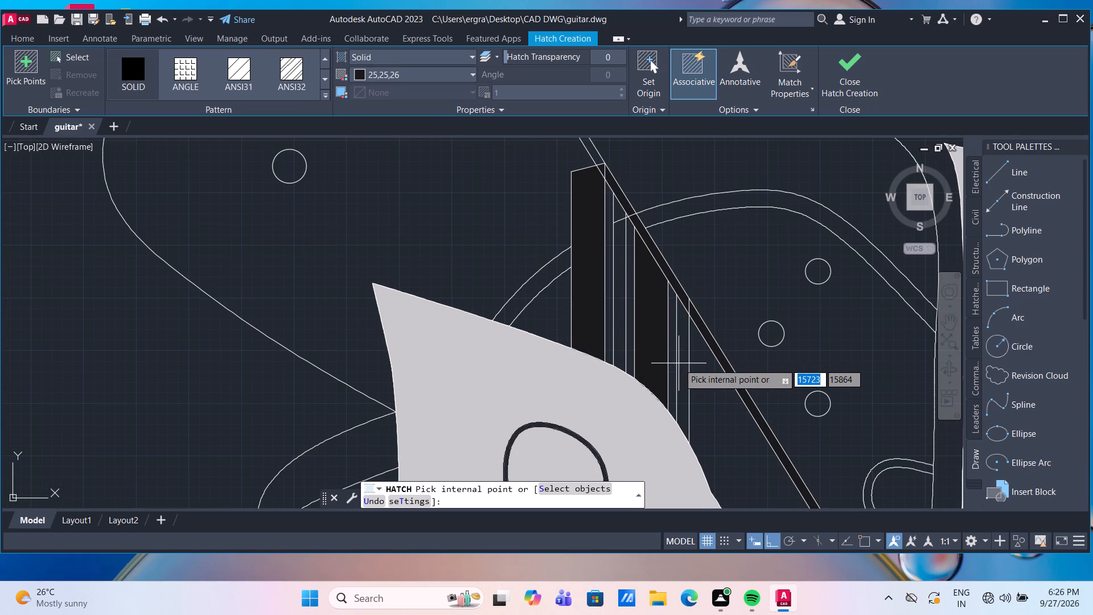
{"action": "middle_click_drag", "start_coordinate": [679, 363], "coordinate": [626, 312]}
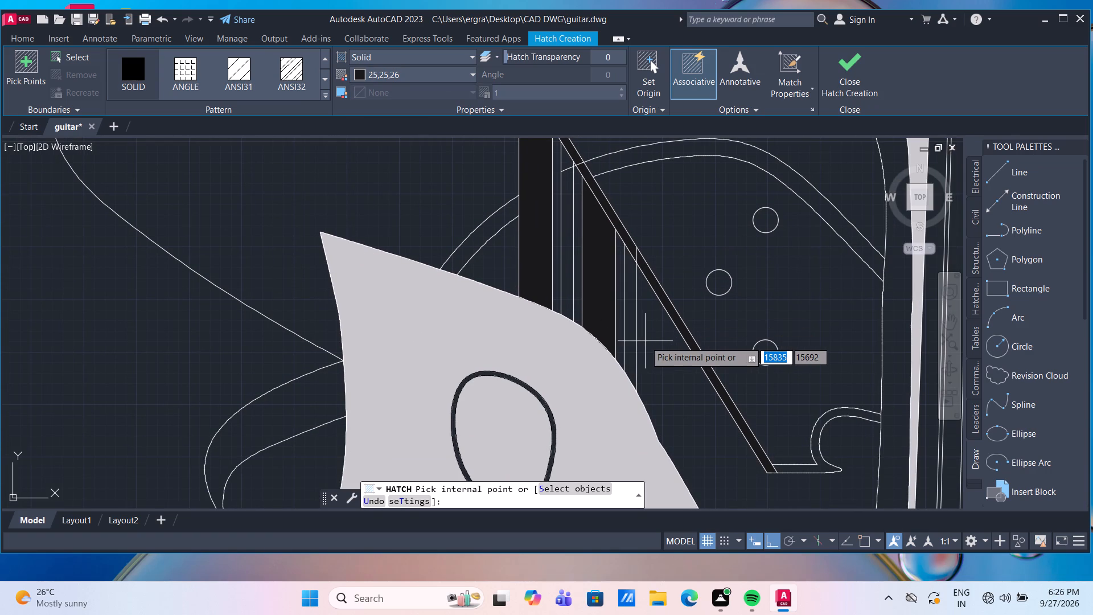
{"action": "left_click", "coordinate": [404, 71]}
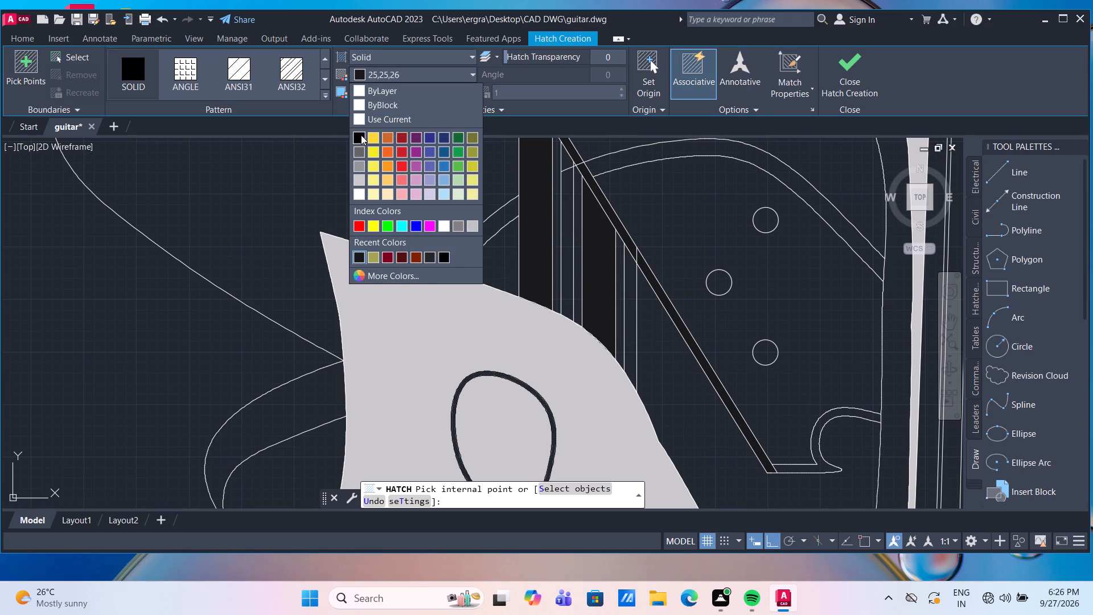
{"action": "left_click", "coordinate": [361, 135]}
{"action": "left_click", "coordinate": [566, 219]}
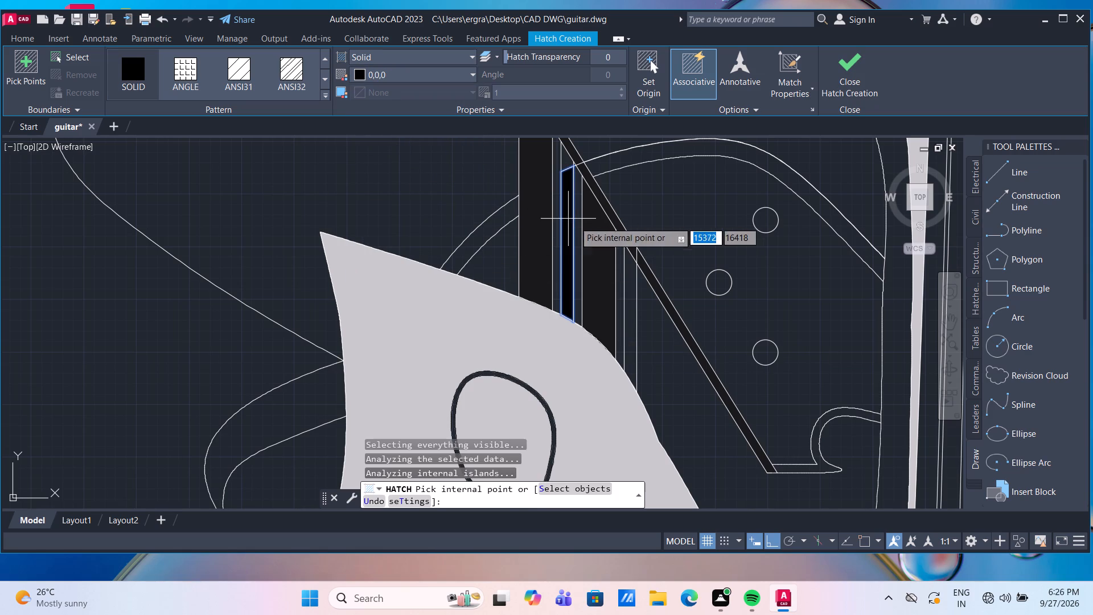
{"action": "left_click", "coordinate": [630, 293]}
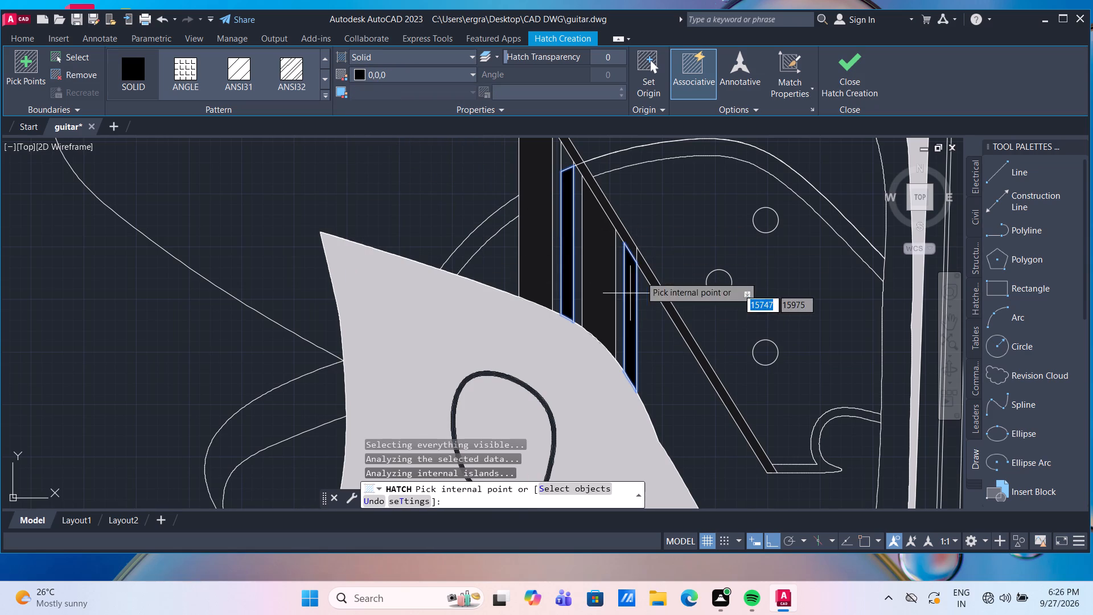
{"action": "key", "text": "Return"}
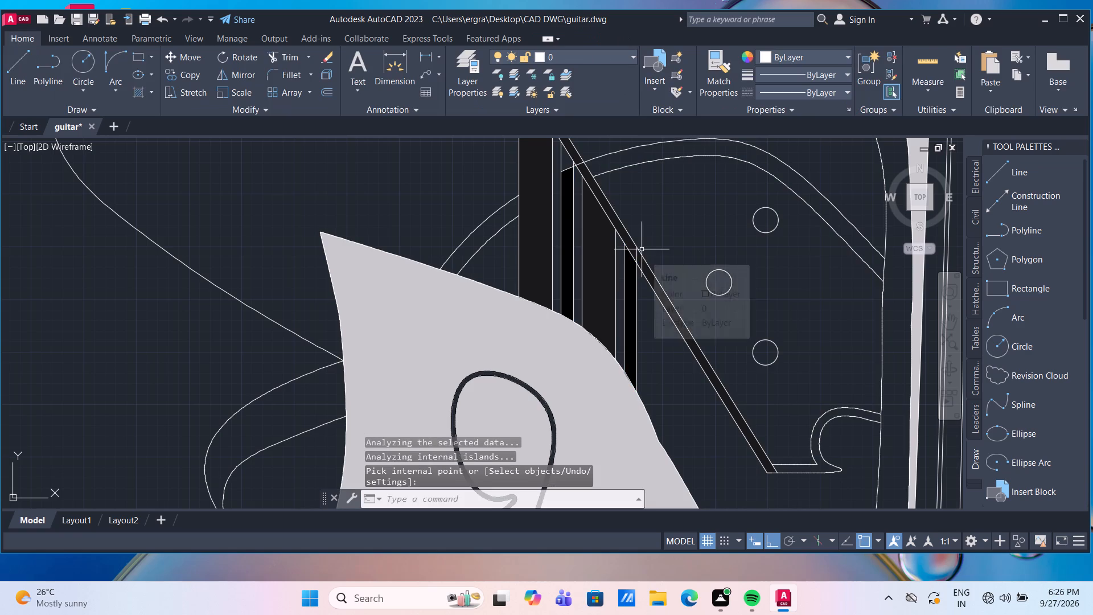
Fill the three narrow vertical gaps between the dark strips with a solid cream 254,234,185 hatch.
{"action": "left_click", "coordinate": [140, 94]}
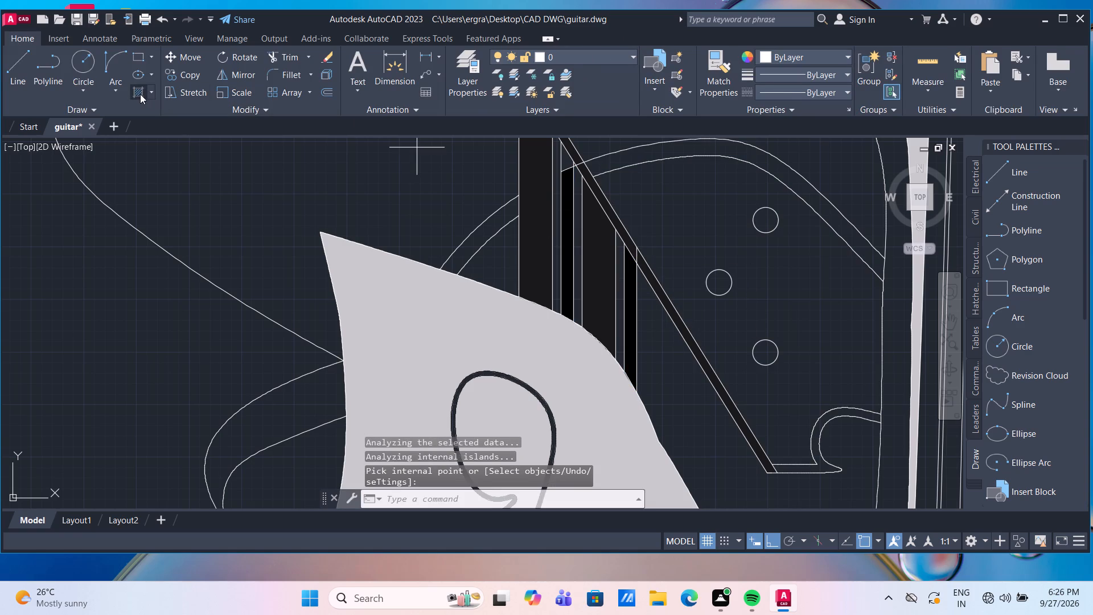
{"action": "left_click", "coordinate": [397, 76]}
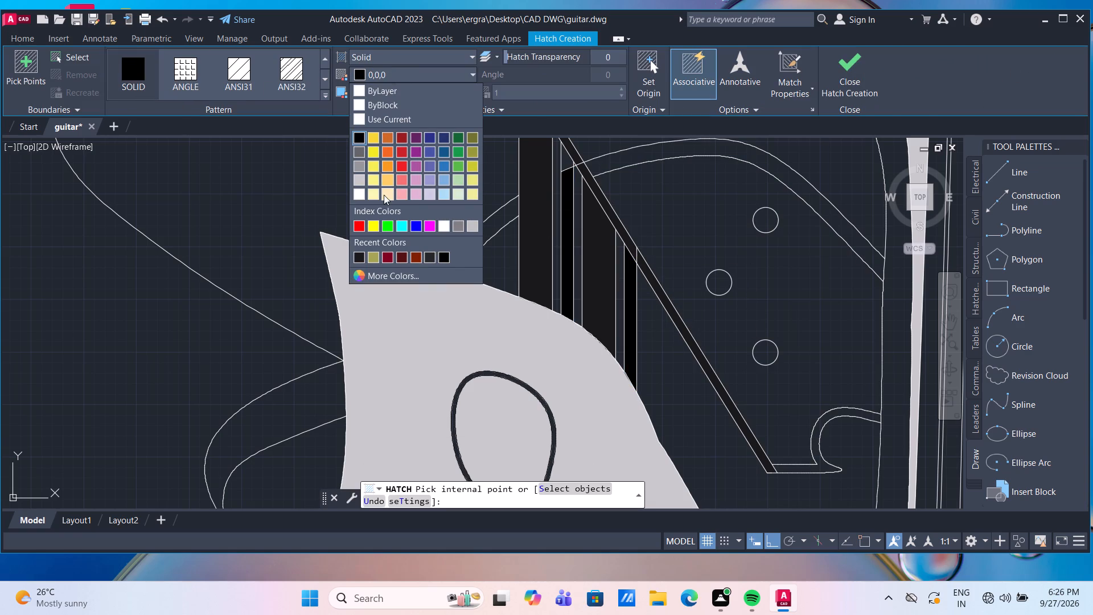
{"action": "left_click", "coordinate": [389, 195]}
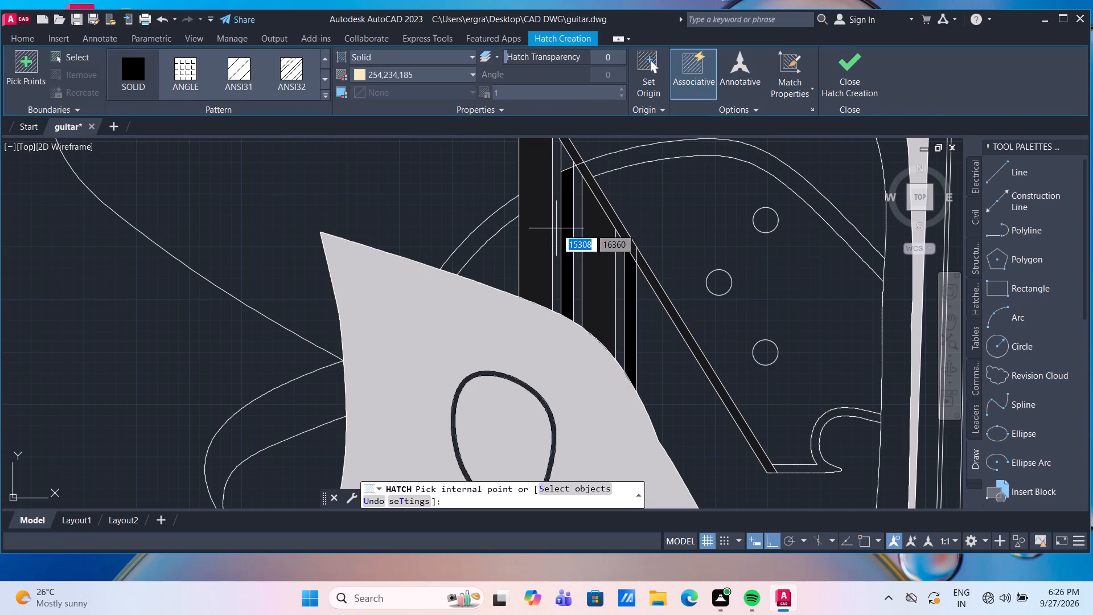
{"action": "left_click", "coordinate": [556, 228]}
{"action": "left_click", "coordinate": [578, 237]}
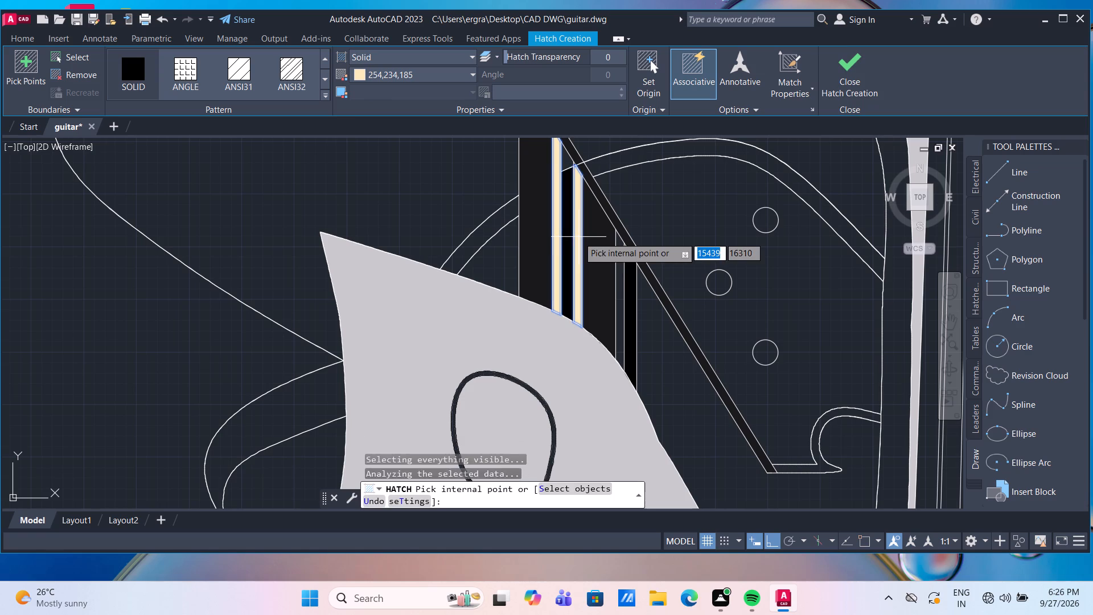
{"action": "left_click", "coordinate": [620, 299]}
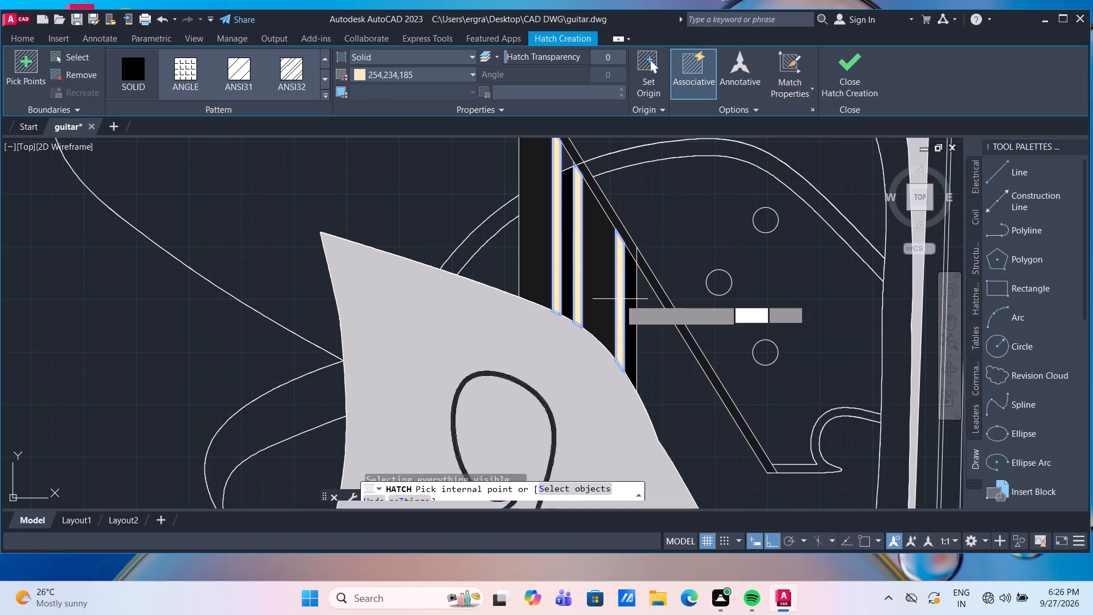
{"action": "key", "text": "Return"}
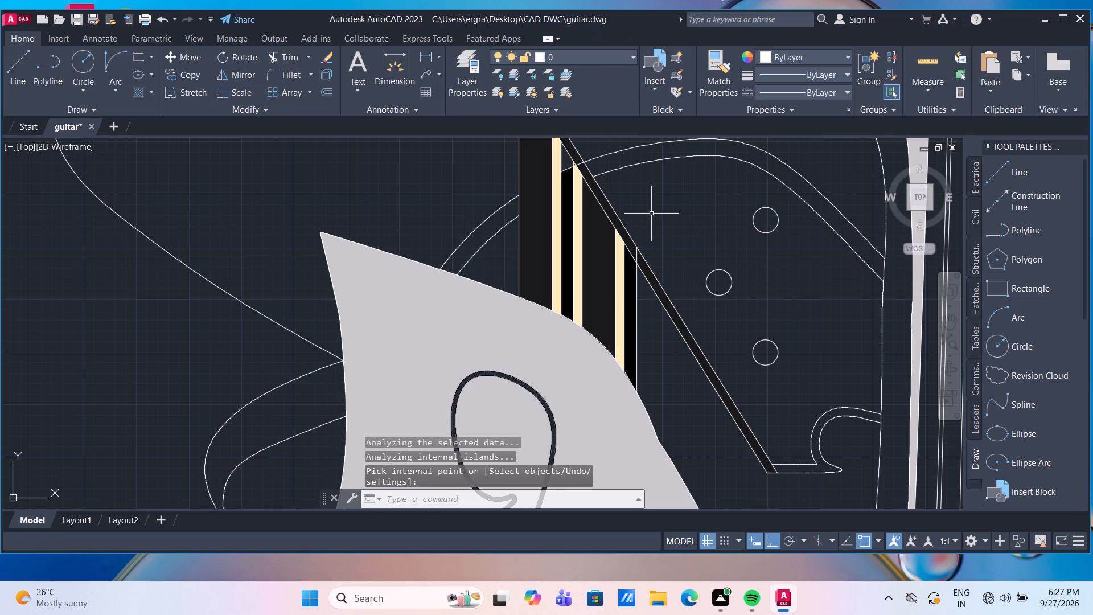
Trim the diagonal band's two edge lines above the wide vertical strip, using a fence across both.
{"action": "middle_click_drag", "start_coordinate": [680, 208], "coordinate": [639, 281]}
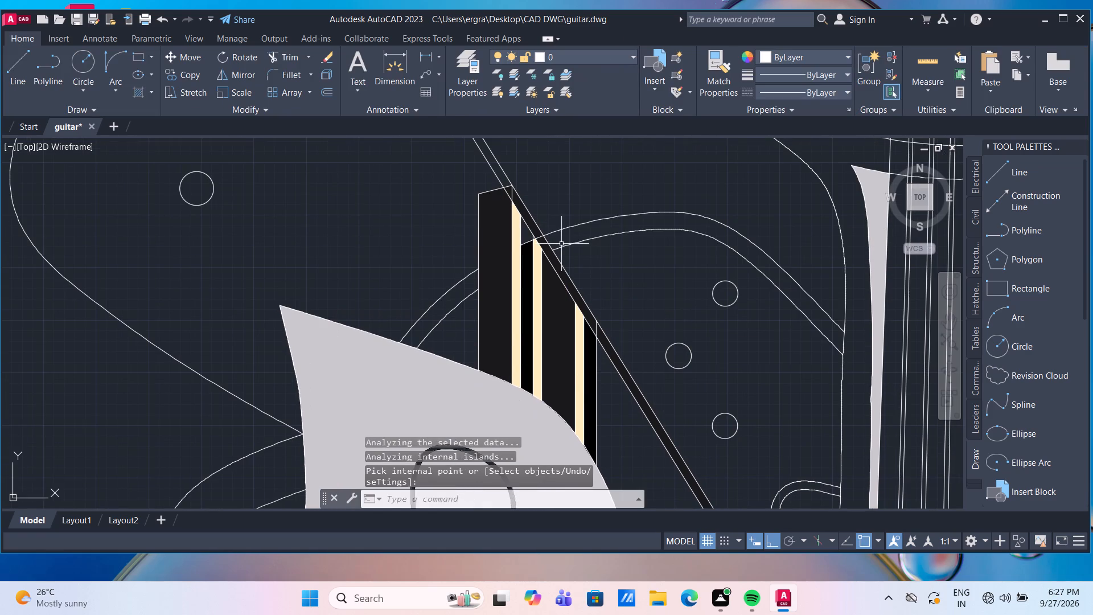
{"action": "scroll", "coordinate": [543, 221], "scroll_direction": "up", "scroll_amount": 1}
{"action": "scroll", "coordinate": [513, 178], "scroll_direction": "up", "scroll_amount": 1}
{"action": "scroll", "coordinate": [513, 178], "scroll_direction": "down", "scroll_amount": 2}
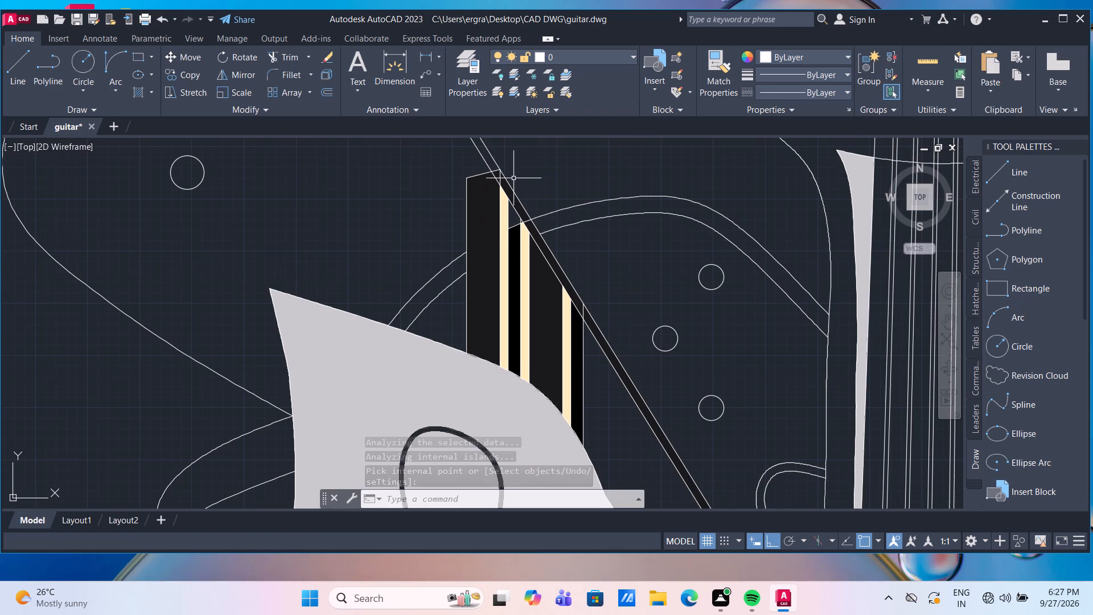
{"action": "middle_click_drag", "start_coordinate": [513, 178], "coordinate": [516, 253]}
{"action": "scroll", "coordinate": [516, 228], "scroll_direction": "down", "scroll_amount": 2}
{"action": "scroll", "coordinate": [510, 211], "scroll_direction": "up", "scroll_amount": 1}
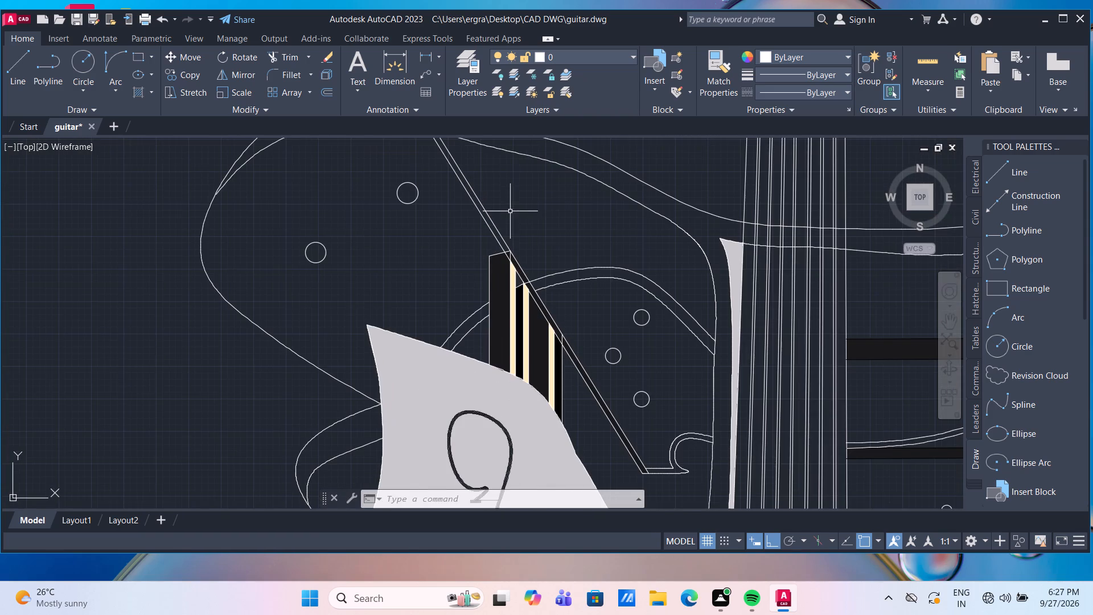
{"action": "middle_click_drag", "start_coordinate": [510, 211], "coordinate": [535, 244]}
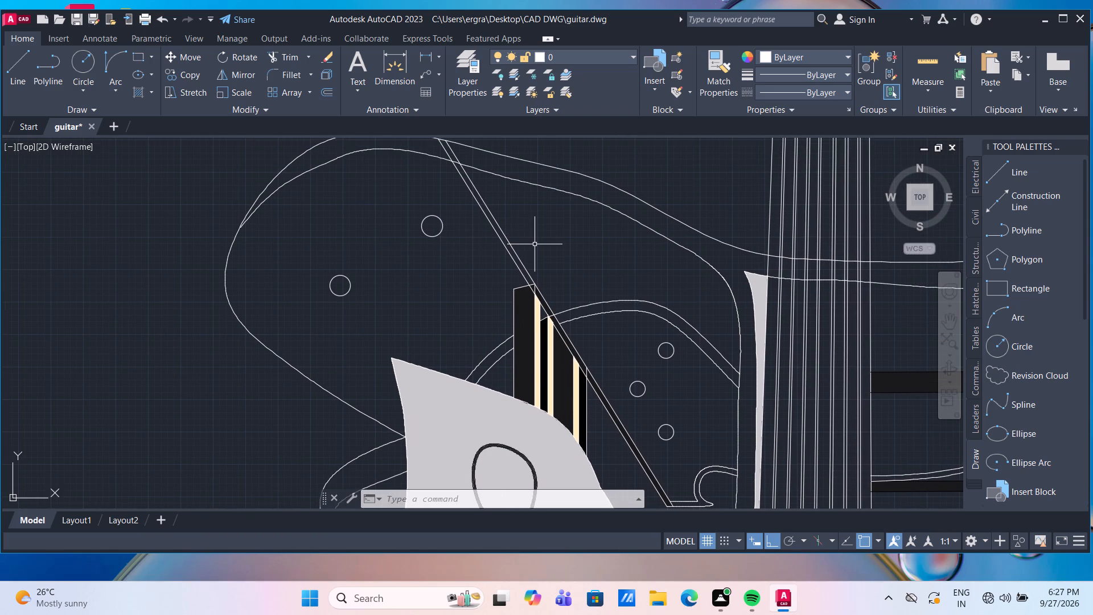
{"action": "type", "text": "tr"}
{"action": "key", "text": "Return"}
{"action": "left_click", "coordinate": [532, 244]}
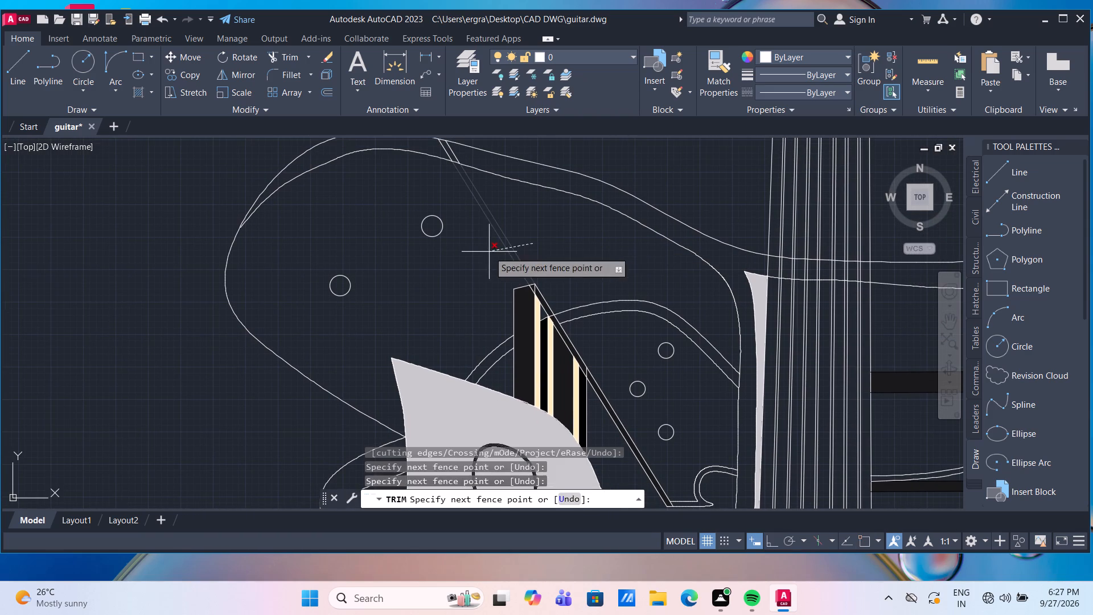
{"action": "left_click", "coordinate": [489, 252]}
Trim the leftover diagonal and vertical line pieces inside the top of the wide vertical strip.
{"action": "scroll", "coordinate": [528, 297], "scroll_direction": "up", "scroll_amount": 5}
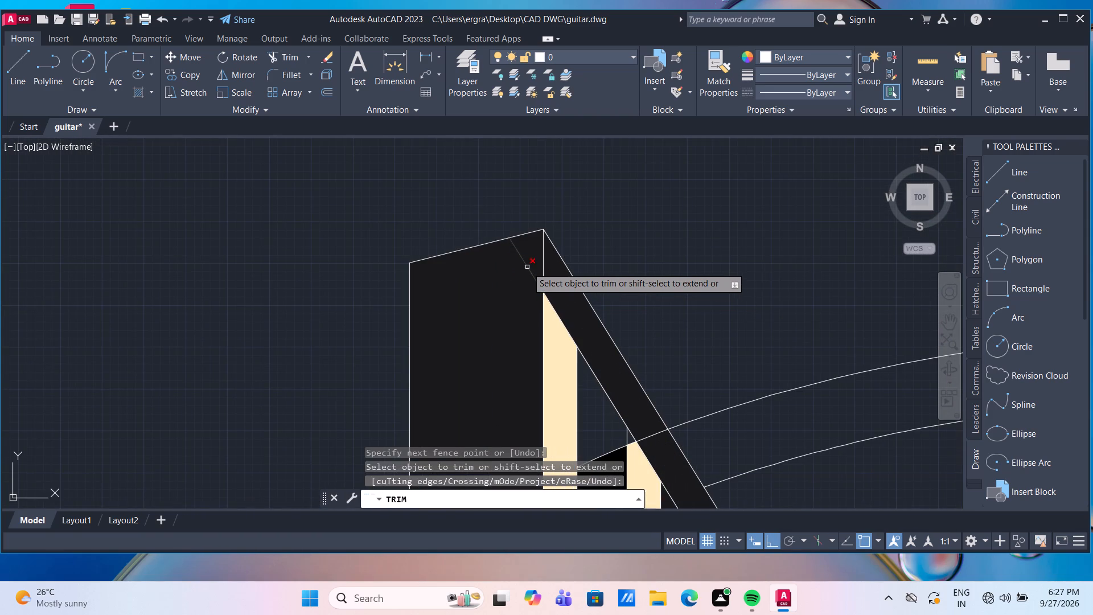
{"action": "left_click", "coordinate": [526, 267]}
{"action": "scroll", "coordinate": [576, 232], "scroll_direction": "down", "scroll_amount": 1}
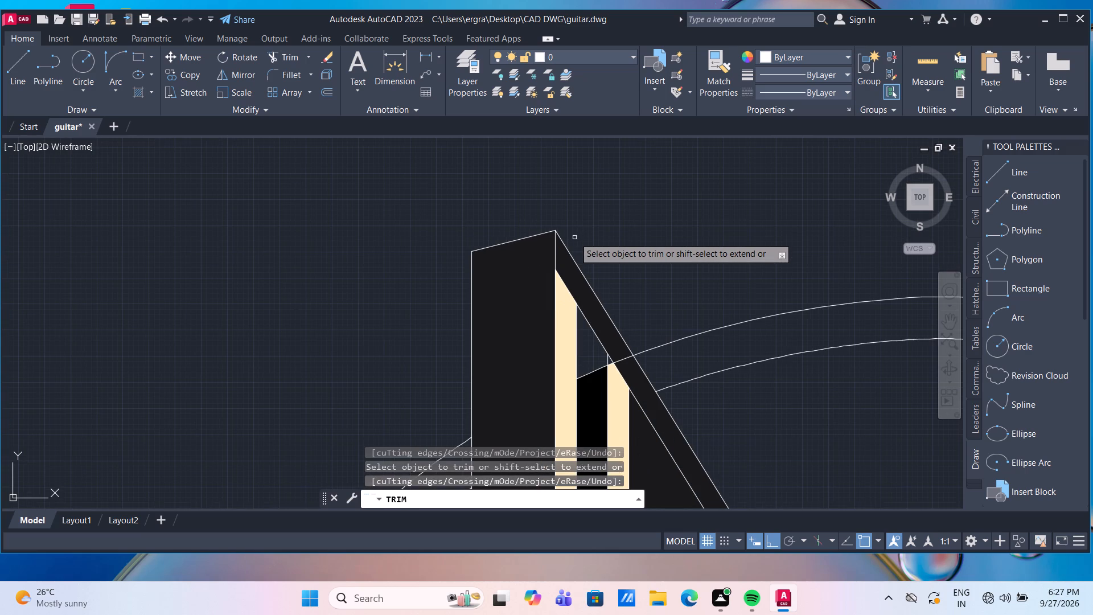
{"action": "scroll", "coordinate": [605, 219], "scroll_direction": "down", "scroll_amount": 3}
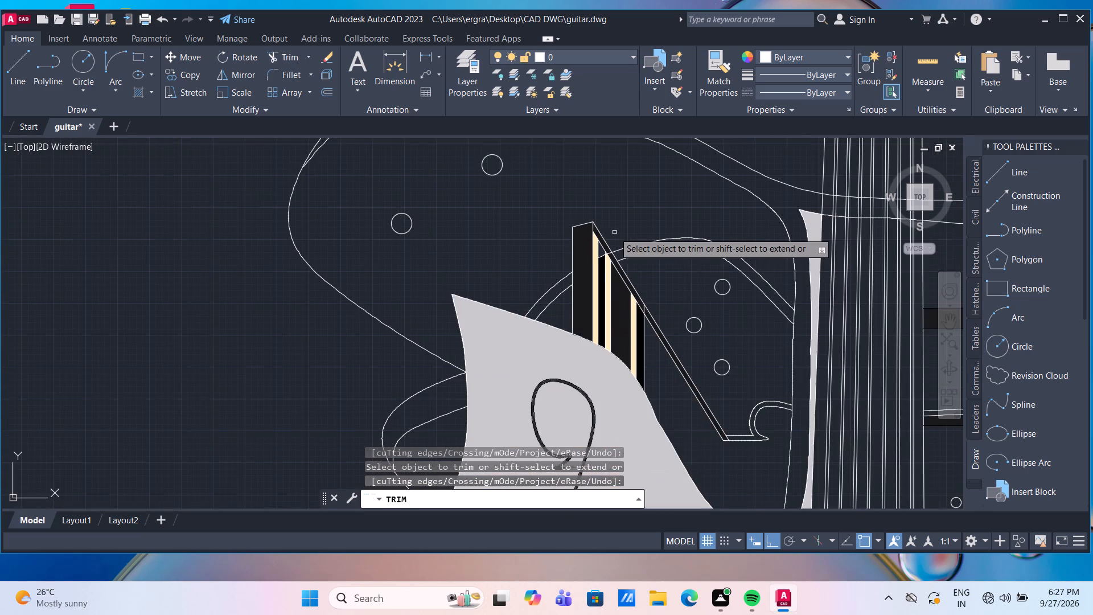
{"action": "scroll", "coordinate": [615, 236], "scroll_direction": "up", "scroll_amount": 2}
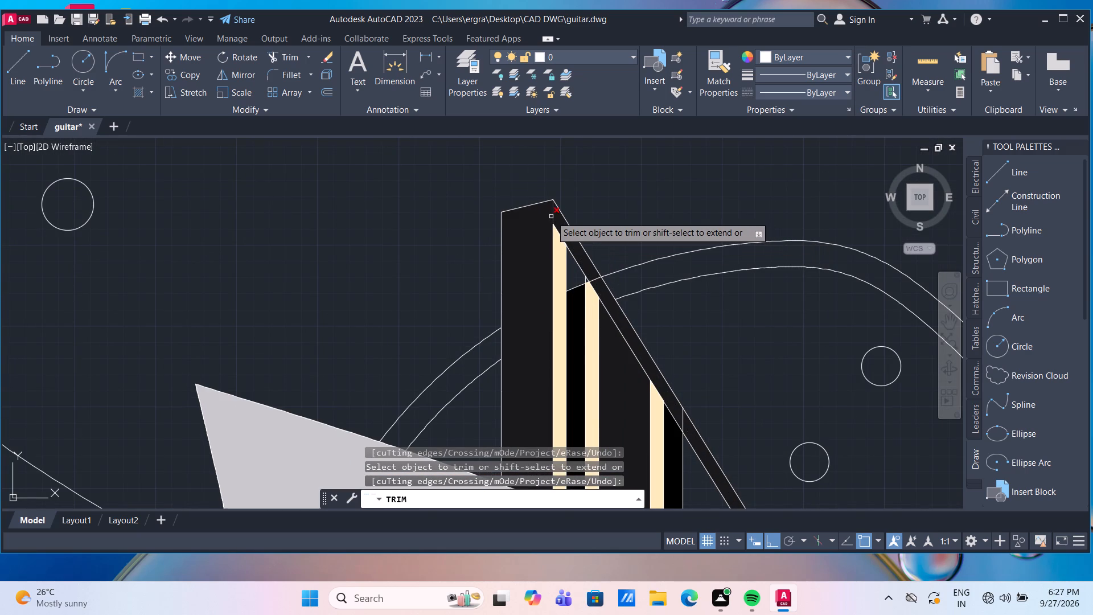
{"action": "left_click", "coordinate": [551, 216]}
Trim the outer edge line of the black strip farthest from the wide strip where it crosses the diagonal band.
{"action": "scroll", "coordinate": [615, 179], "scroll_direction": "down", "scroll_amount": 3}
{"action": "scroll", "coordinate": [651, 250], "scroll_direction": "up", "scroll_amount": 3}
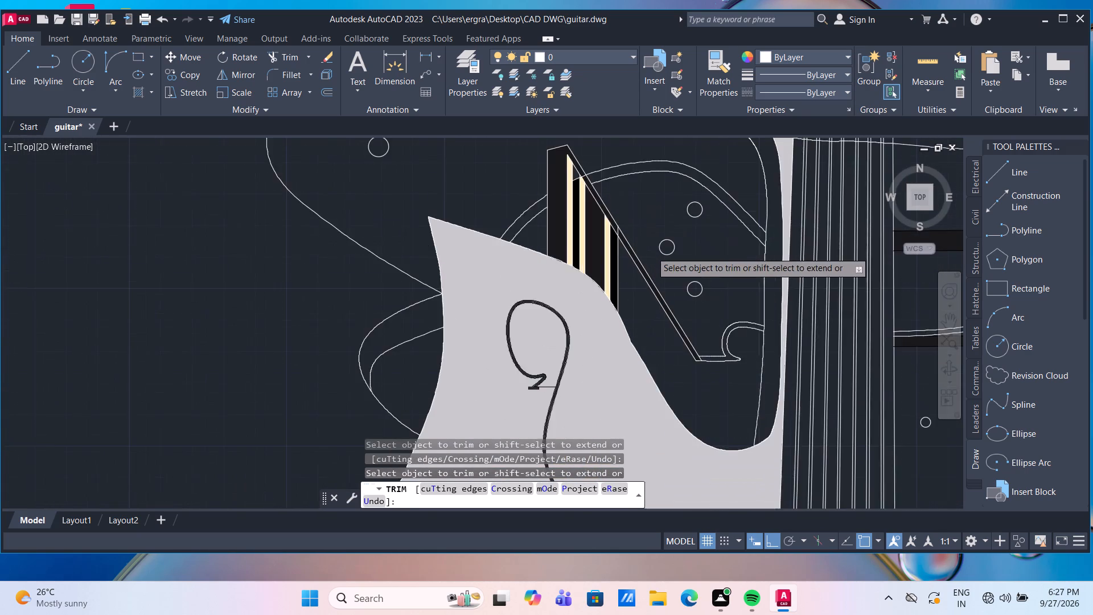
{"action": "scroll", "coordinate": [594, 233], "scroll_direction": "up", "scroll_amount": 1}
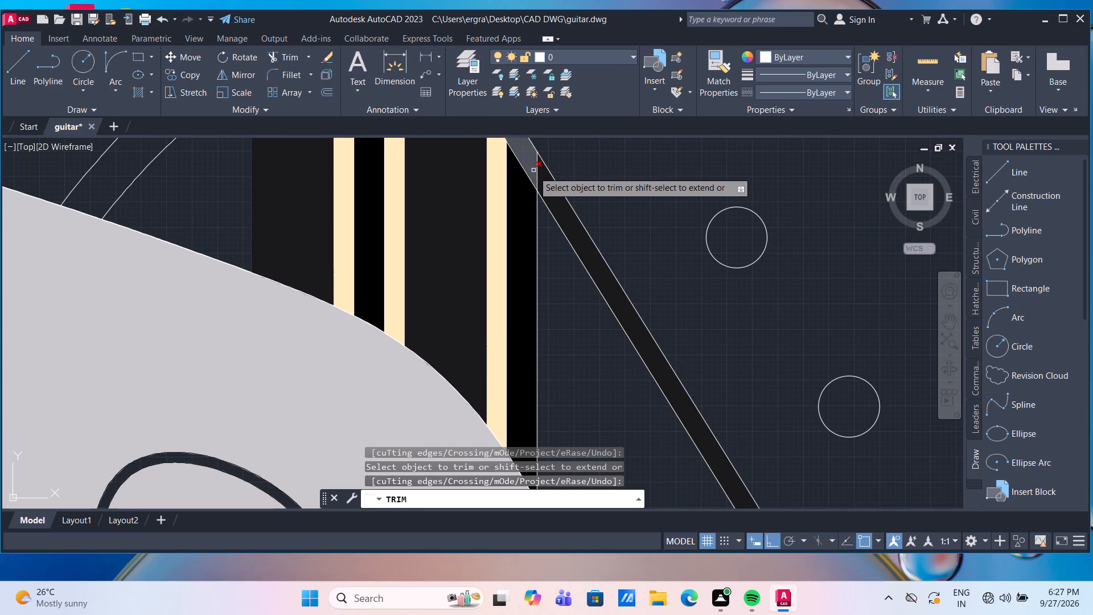
{"action": "left_click", "coordinate": [539, 175]}
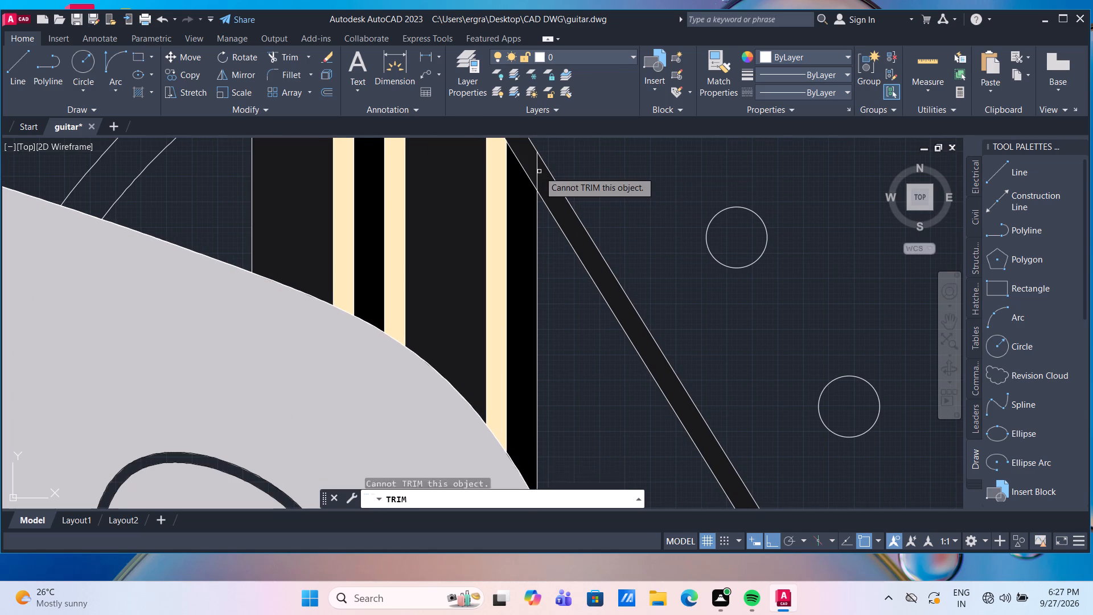
{"action": "left_click", "coordinate": [537, 169]}
{"action": "scroll", "coordinate": [603, 172], "scroll_direction": "down", "scroll_amount": 3}
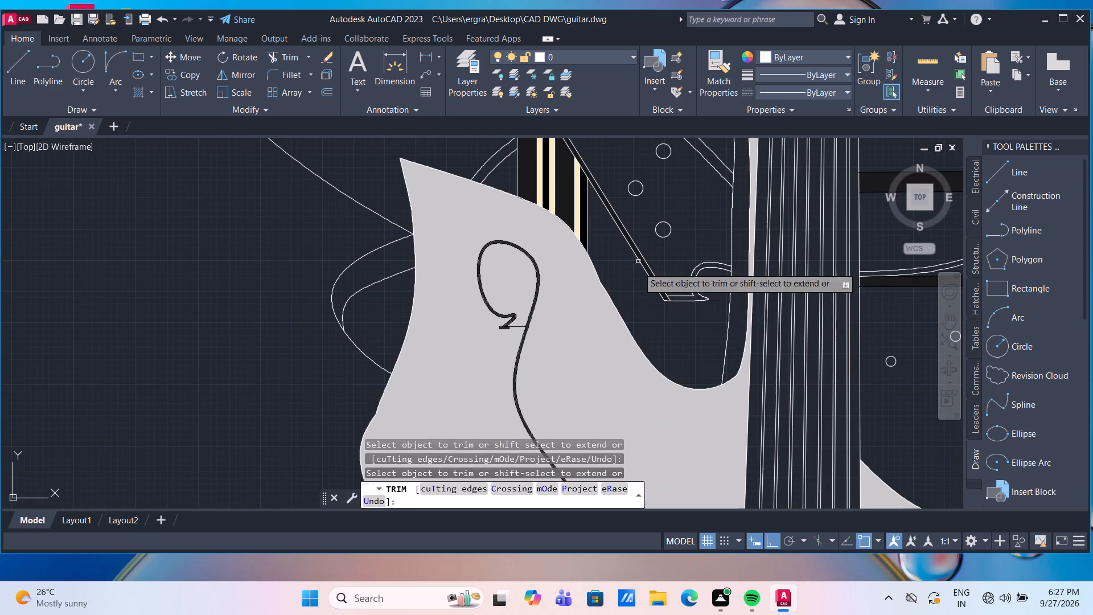
{"action": "scroll", "coordinate": [657, 312], "scroll_direction": "up", "scroll_amount": 4}
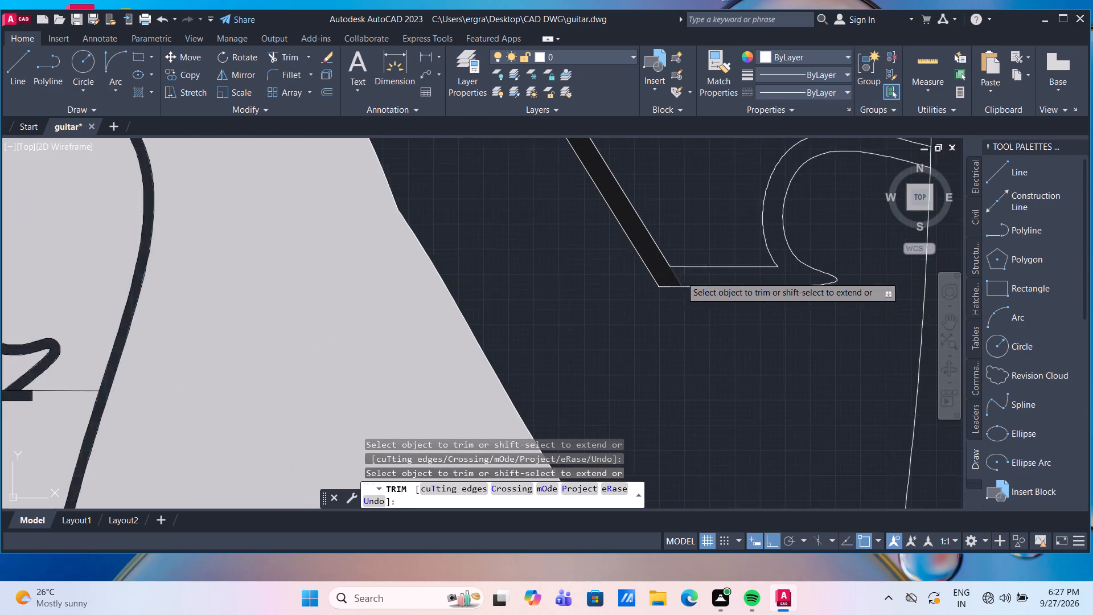
{"action": "scroll", "coordinate": [689, 288], "scroll_direction": "down", "scroll_amount": 5}
{"action": "middle_click_drag", "start_coordinate": [646, 260], "coordinate": [648, 284]}
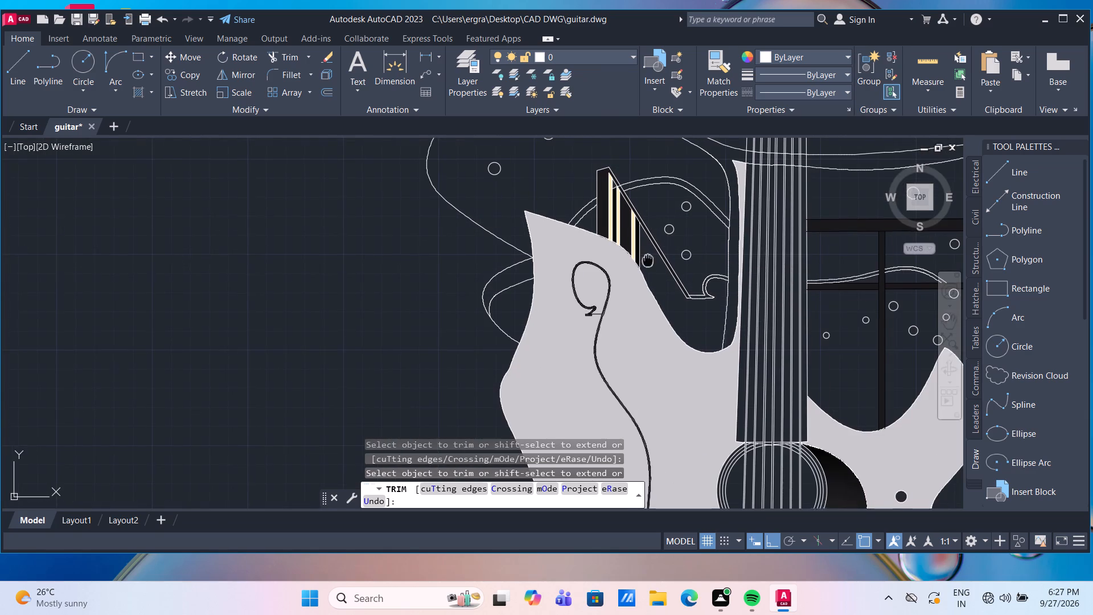
{"action": "middle_click_drag", "start_coordinate": [648, 284], "coordinate": [648, 286]}
{"action": "scroll", "coordinate": [624, 228], "scroll_direction": "up", "scroll_amount": 3}
{"action": "scroll", "coordinate": [566, 182], "scroll_direction": "up", "scroll_amount": 2}
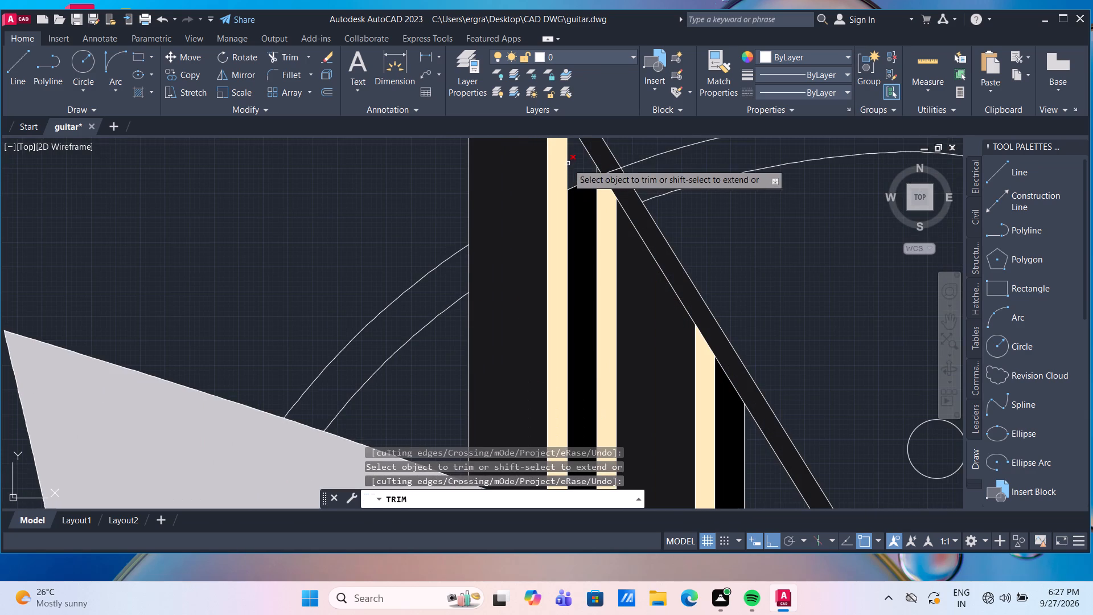
{"action": "middle_click_drag", "start_coordinate": [572, 166], "coordinate": [539, 218]}
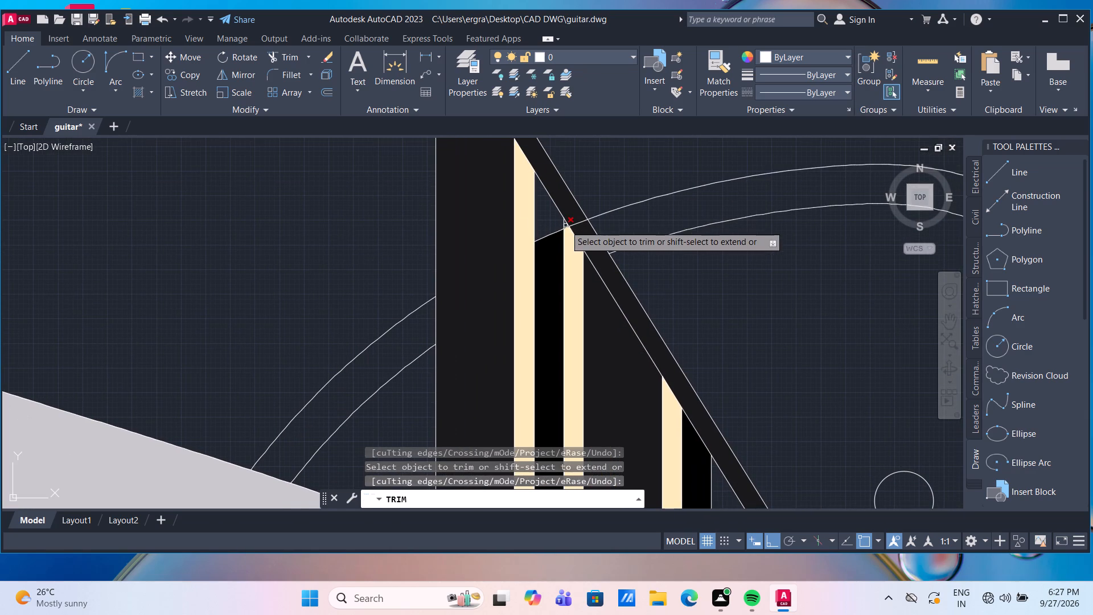
{"action": "key", "text": "Escape"}
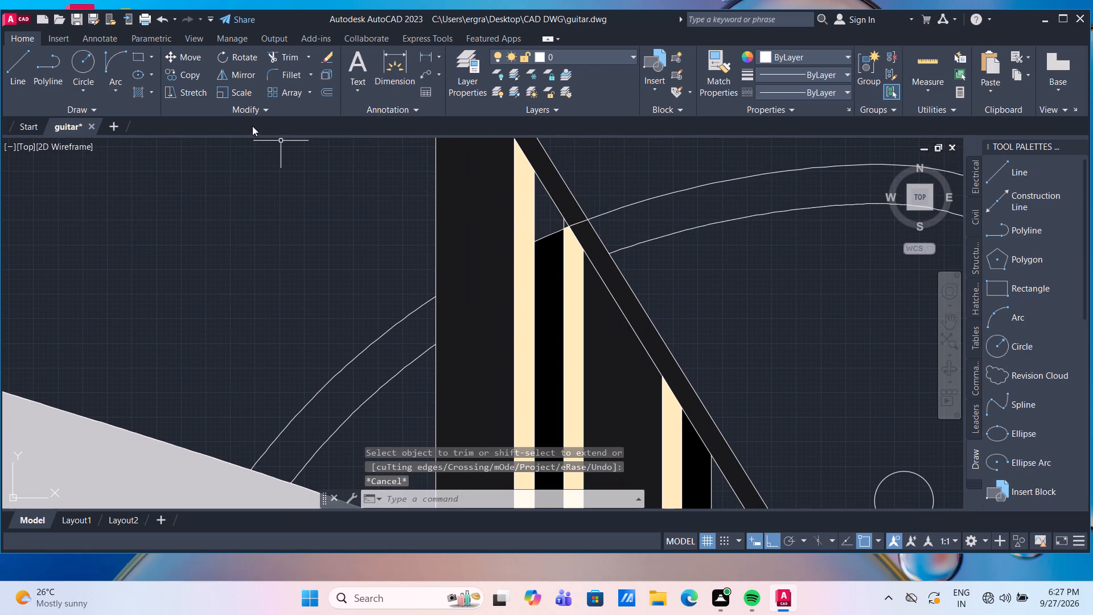
Fill the small unfilled gap atop the black strip between the two tall cream strips, below the diagonal band, with solid 0,0,0 hatch.
{"action": "left_click", "coordinate": [135, 96]}
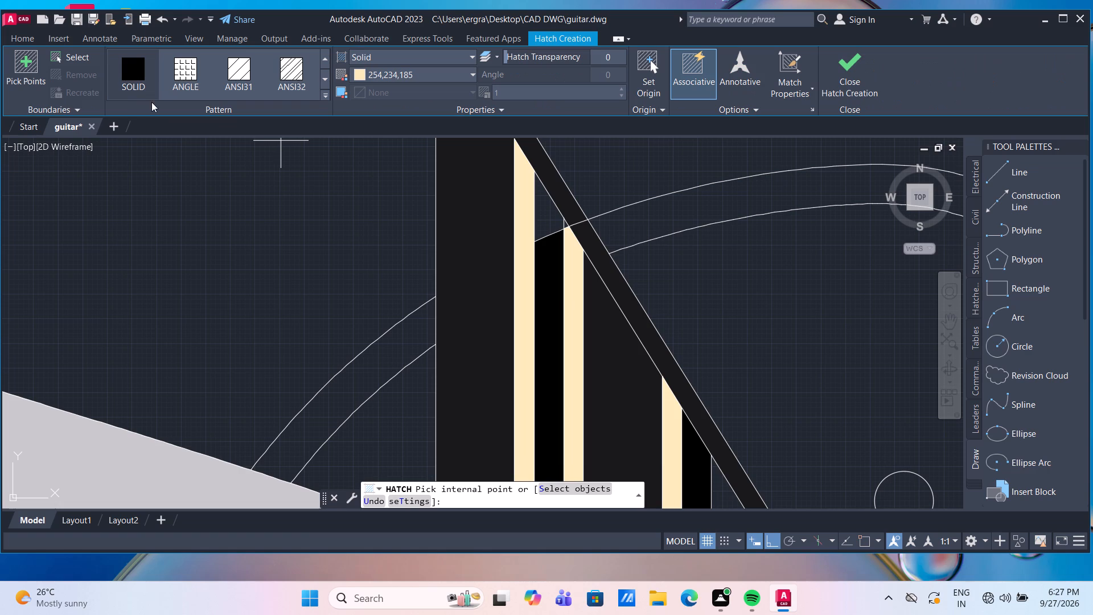
{"action": "left_click", "coordinate": [417, 70]}
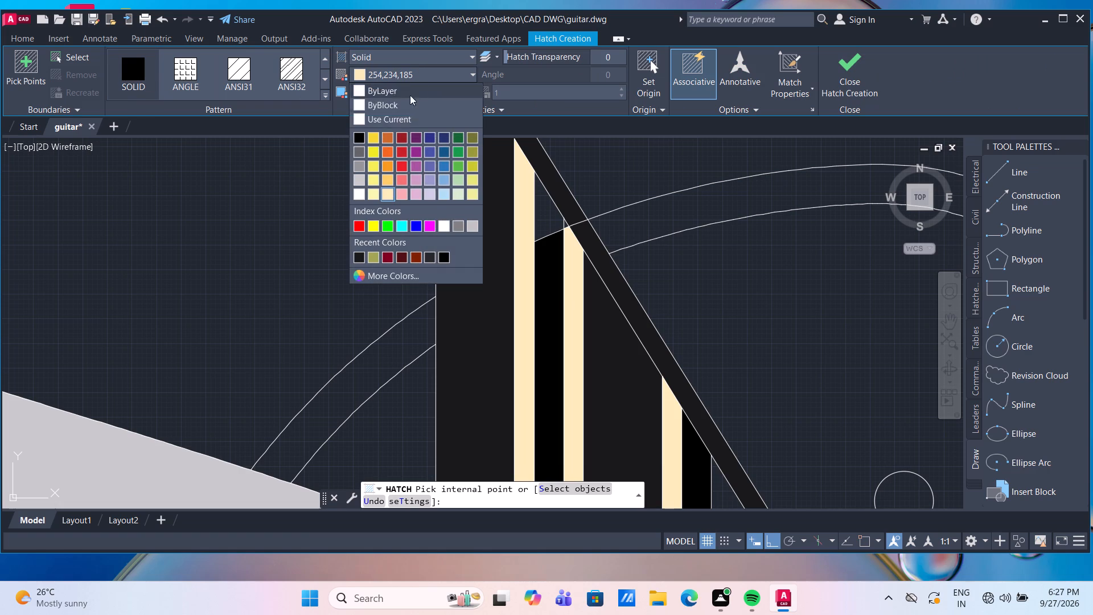
{"action": "left_click", "coordinate": [358, 142]}
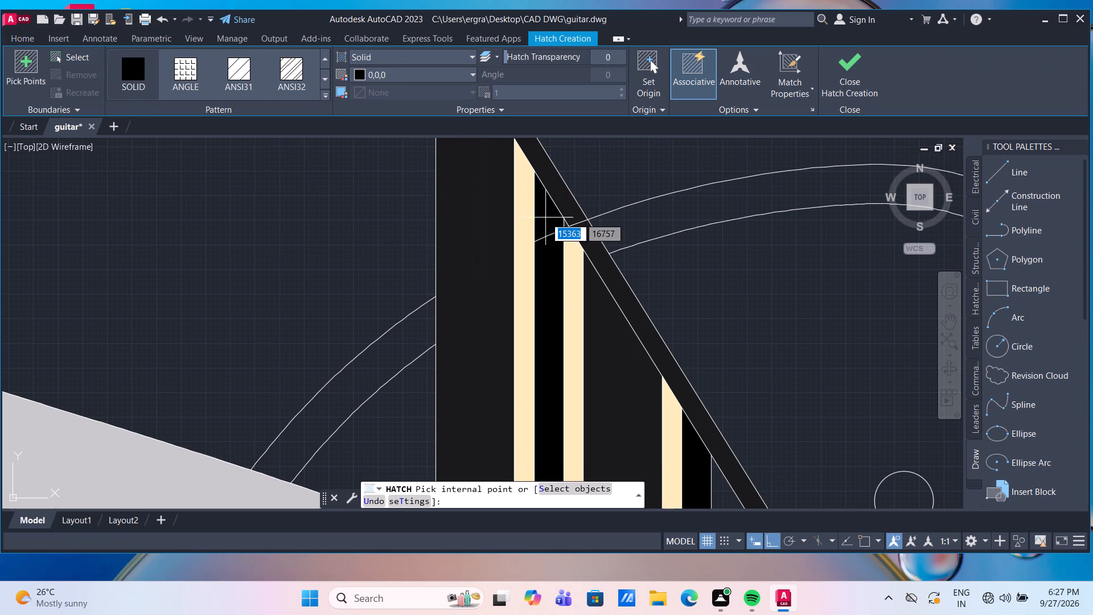
{"action": "left_click", "coordinate": [545, 218]}
{"action": "key", "text": "Escape"}
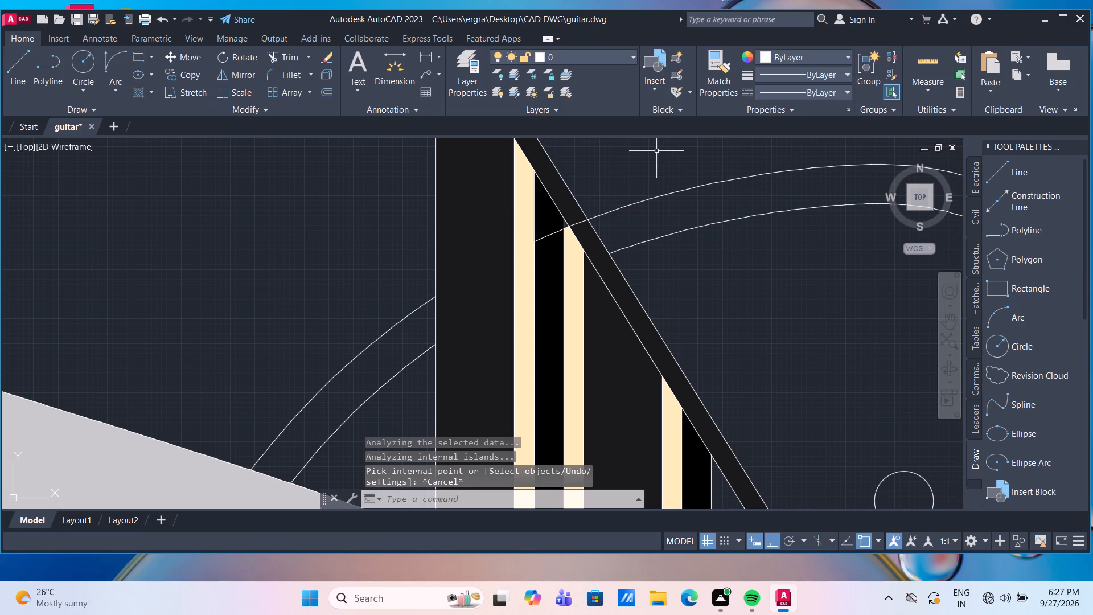
{"action": "key", "text": "t"}
{"action": "key", "text": "Escape"}
{"action": "scroll", "coordinate": [656, 151], "scroll_direction": "down", "scroll_amount": 4}
{"action": "scroll", "coordinate": [702, 208], "scroll_direction": "down", "scroll_amount": 1}
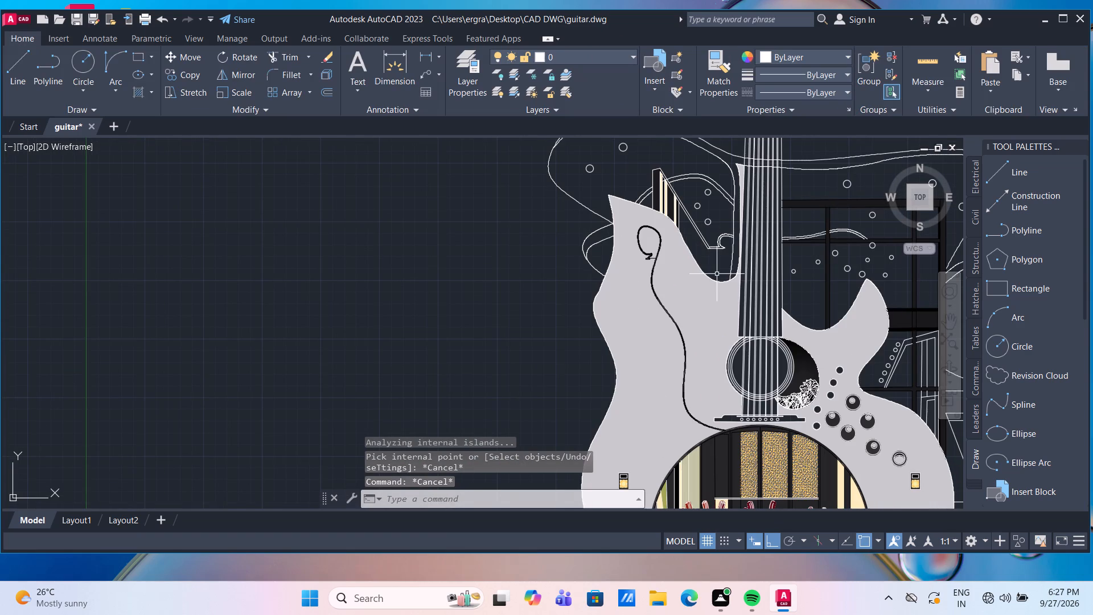
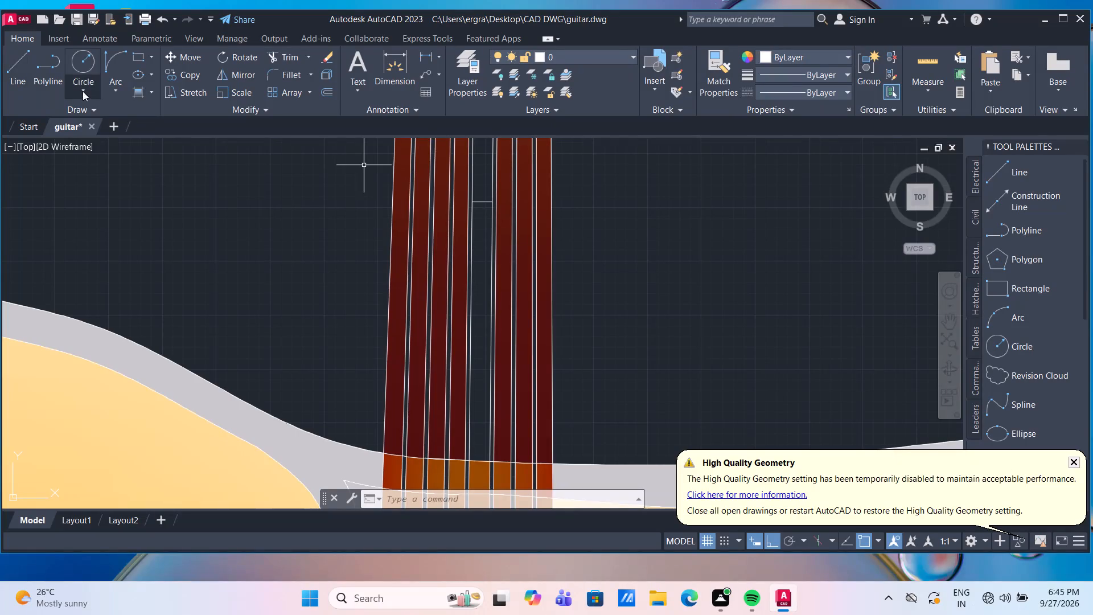
Set the gradient hatch's first colour to 244 and its second colour to 24, checking the preview on the unfilled neck strip.
{"action": "left_click", "coordinate": [140, 95]}
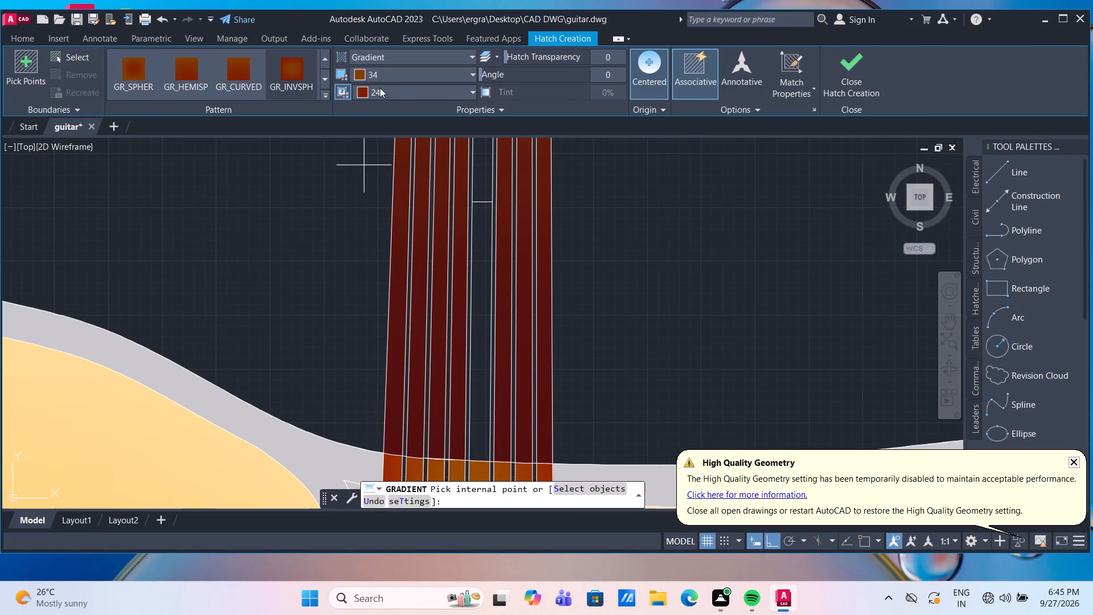
{"action": "left_click", "coordinate": [389, 90]}
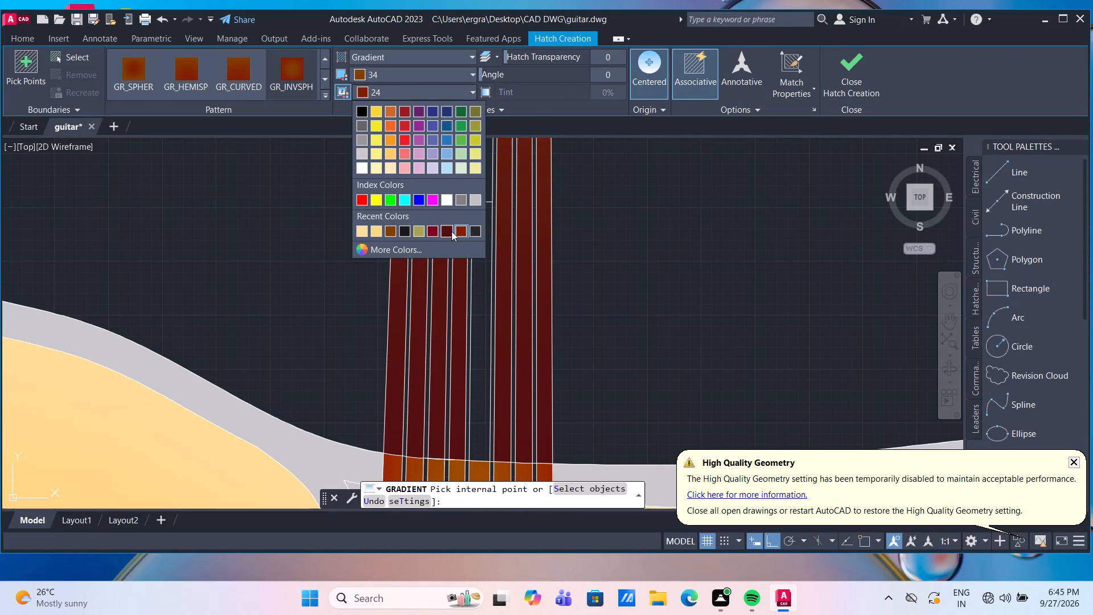
{"action": "left_click", "coordinate": [451, 231]}
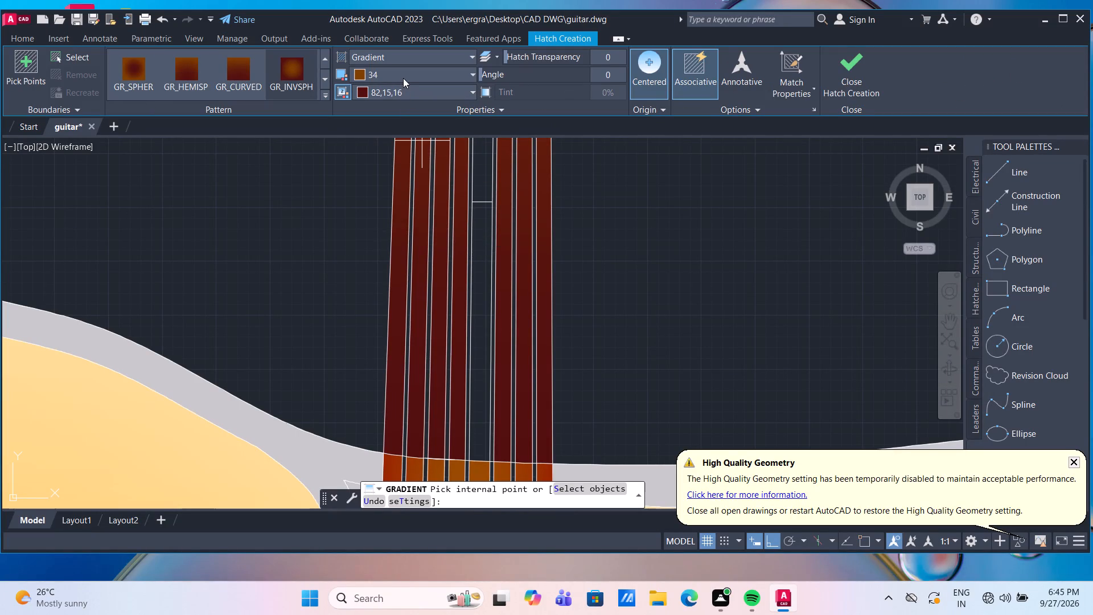
{"action": "left_click", "coordinate": [403, 78]}
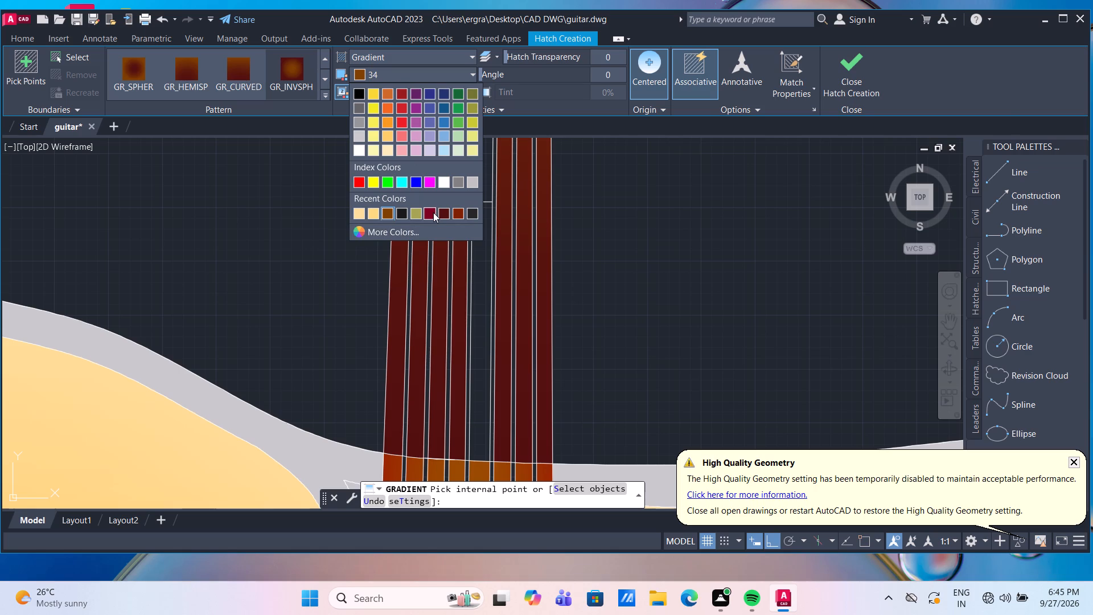
{"action": "left_click", "coordinate": [433, 212]}
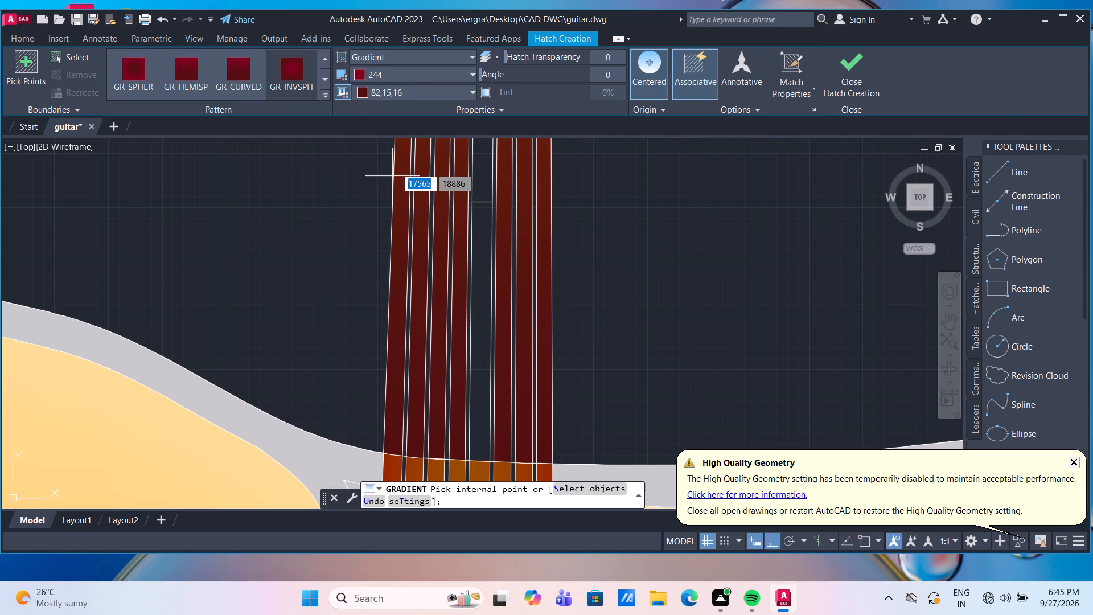
{"action": "left_click", "coordinate": [410, 96]}
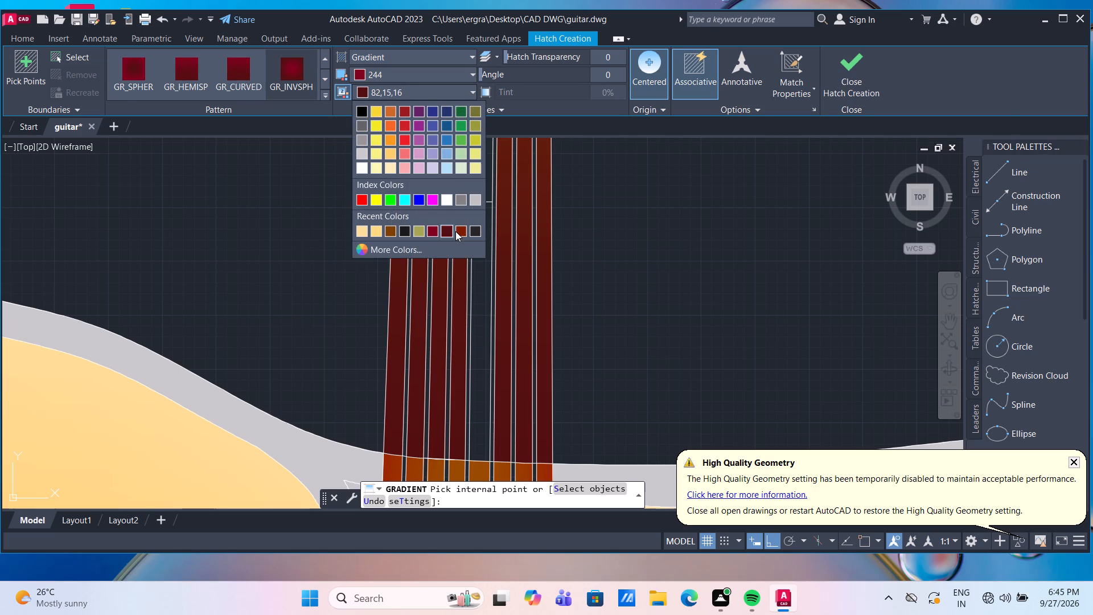
{"action": "left_click", "coordinate": [462, 233]}
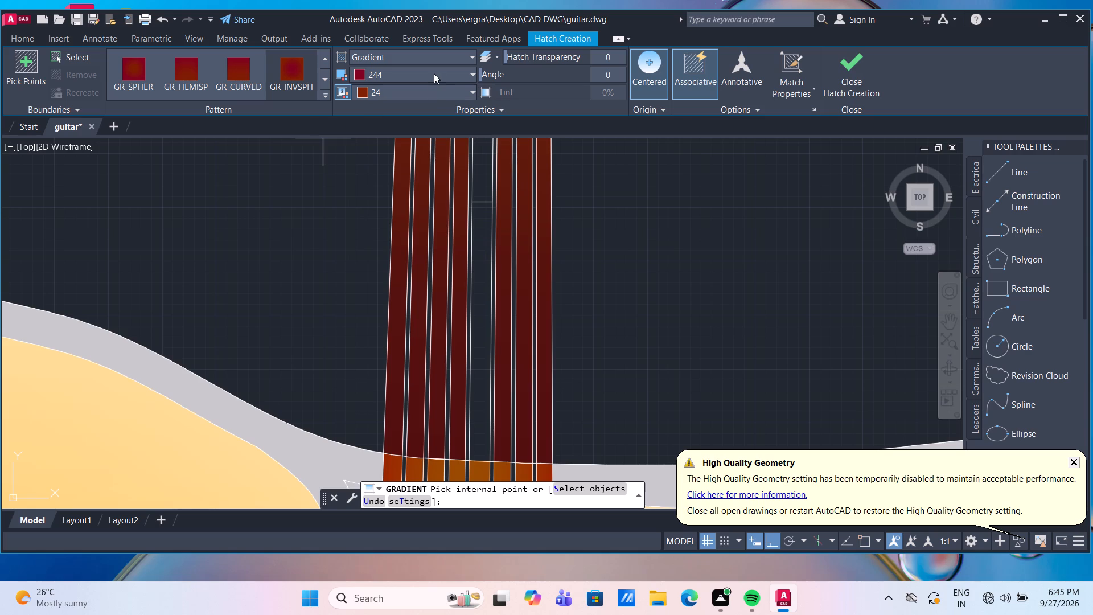
{"action": "left_click", "coordinate": [434, 73]}
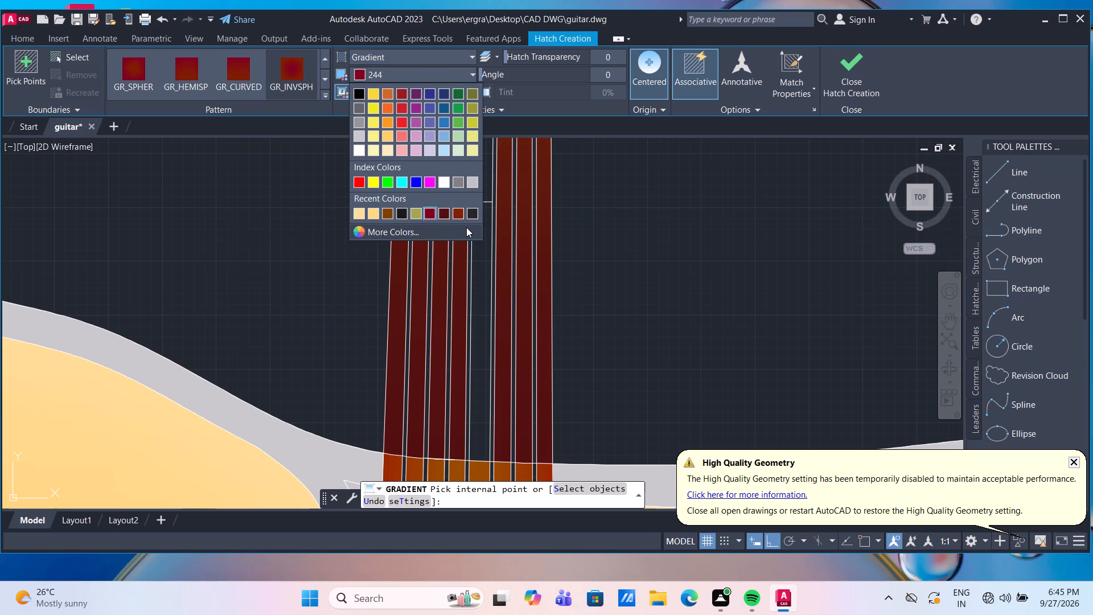
{"action": "left_click", "coordinate": [485, 271]}
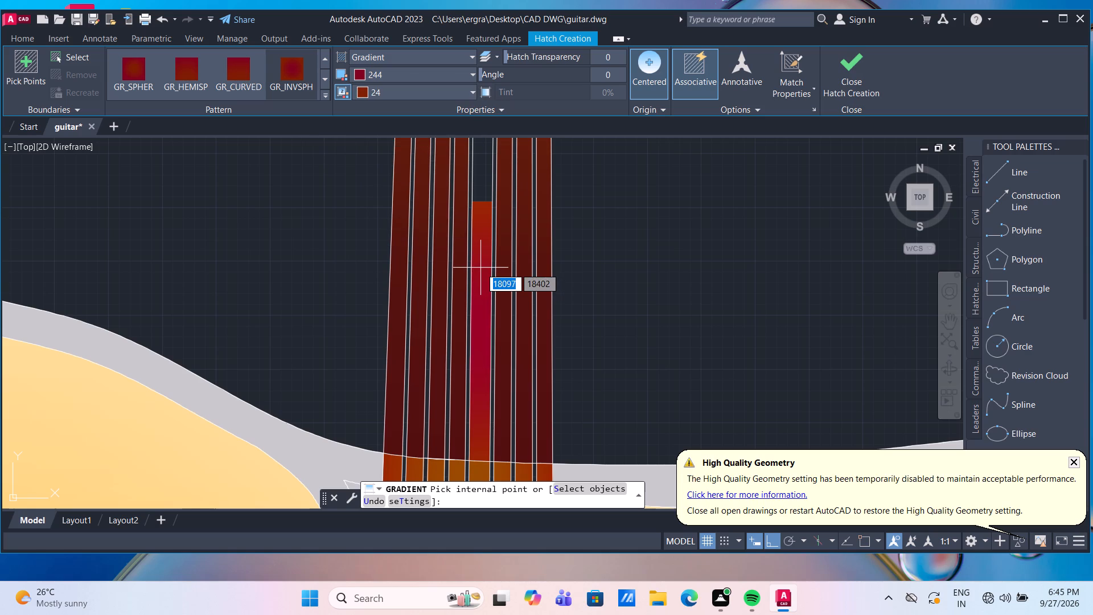
{"action": "scroll", "coordinate": [631, 244], "scroll_direction": "down", "scroll_amount": 2}
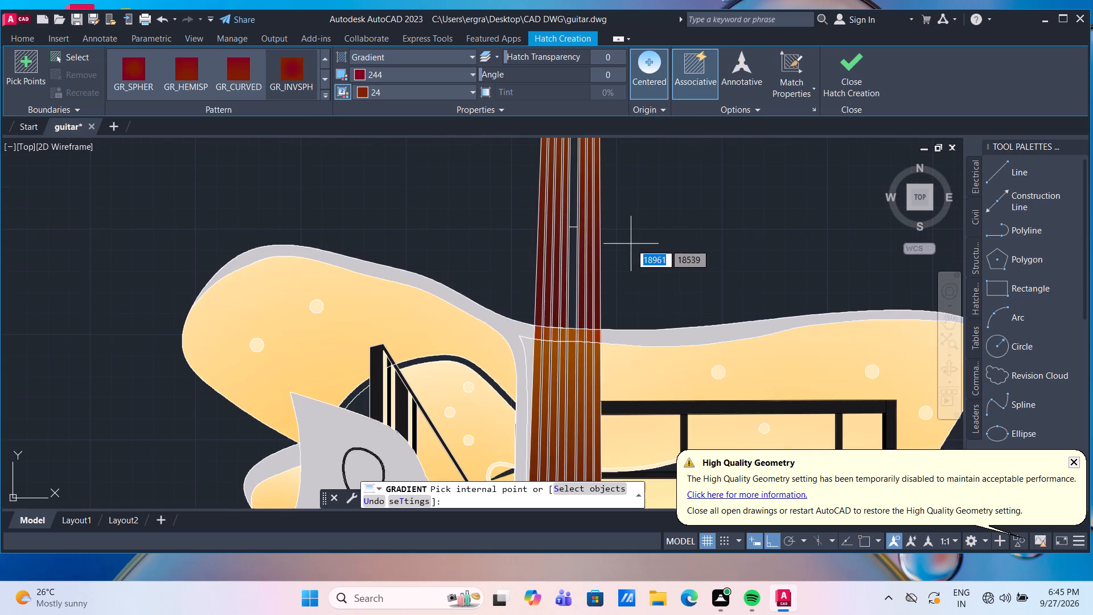
{"action": "scroll", "coordinate": [625, 238], "scroll_direction": "up", "scroll_amount": 2}
{"action": "key", "text": "Escape"}
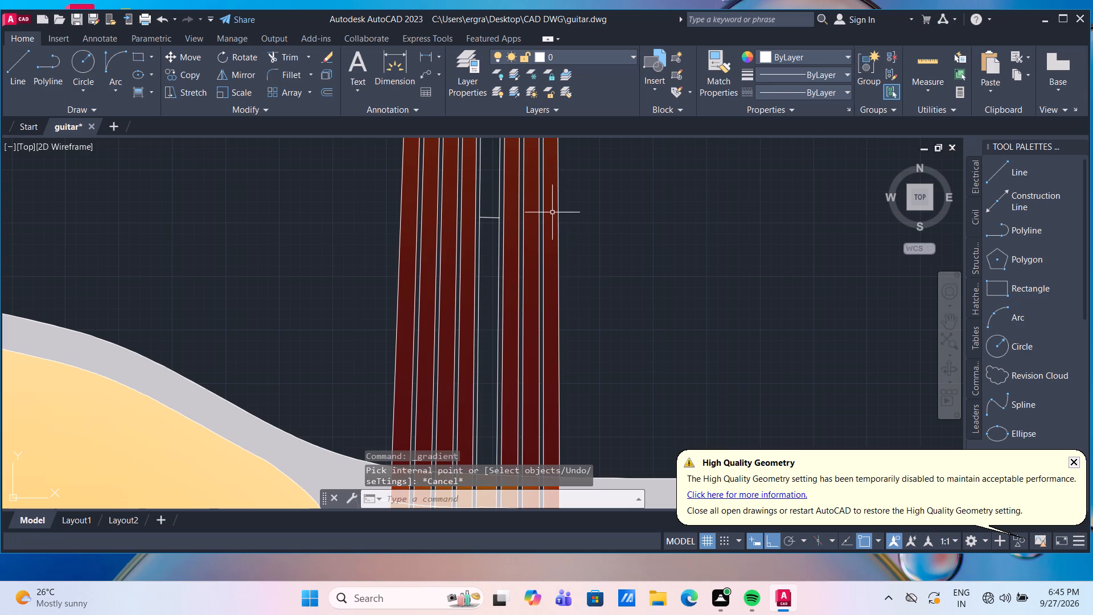
Check the gradient colours of the filled neck strips and set the gradient hatch's second colour to index colour 34.
{"action": "left_click", "coordinate": [552, 212]}
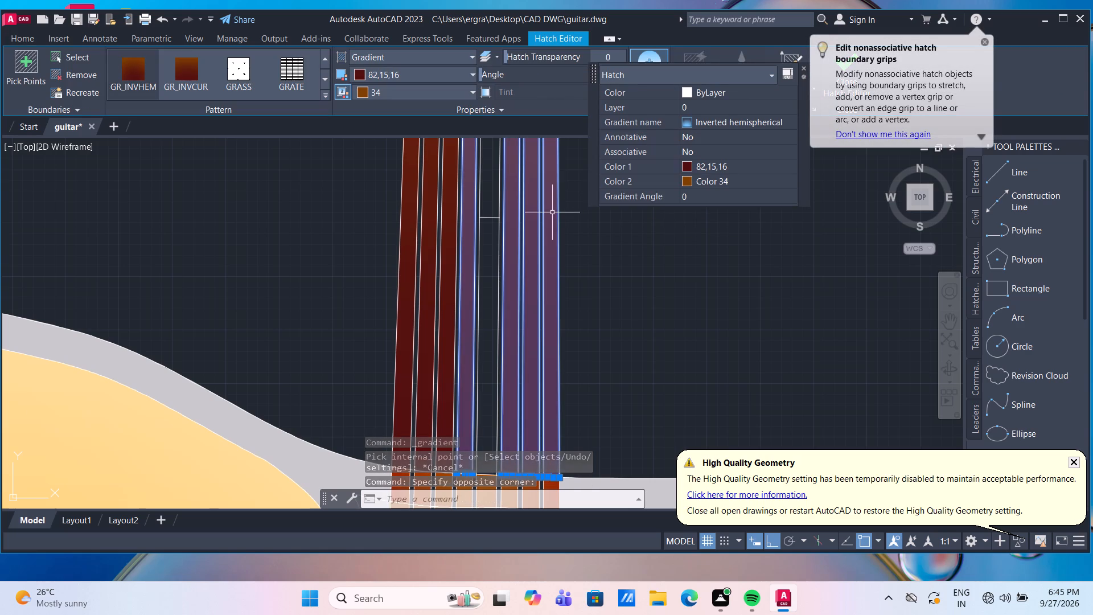
{"action": "key", "text": "Escape"}
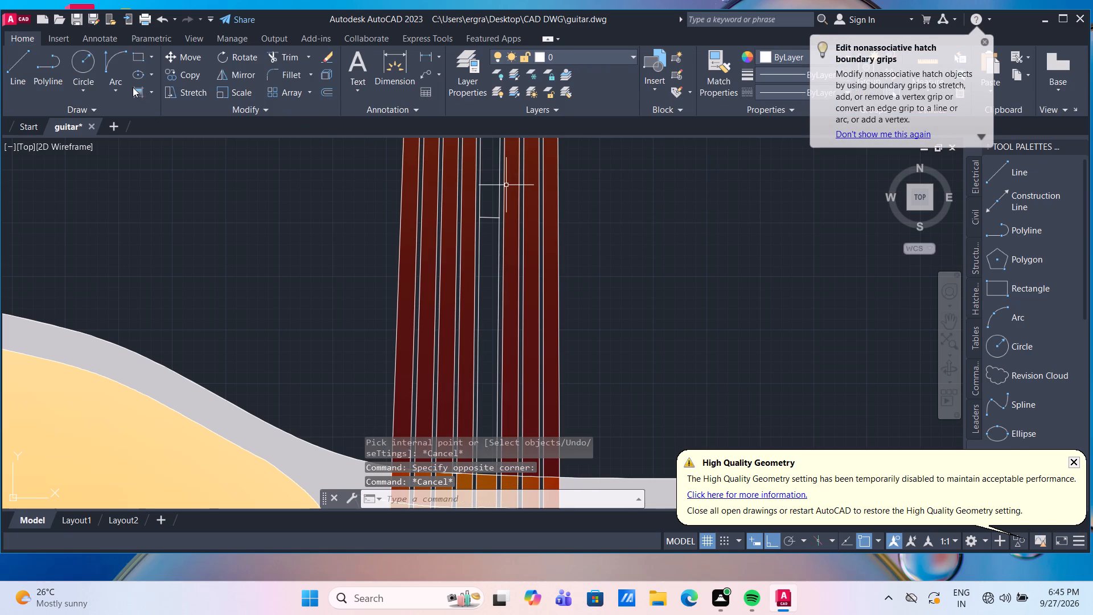
{"action": "left_click", "coordinate": [133, 87]}
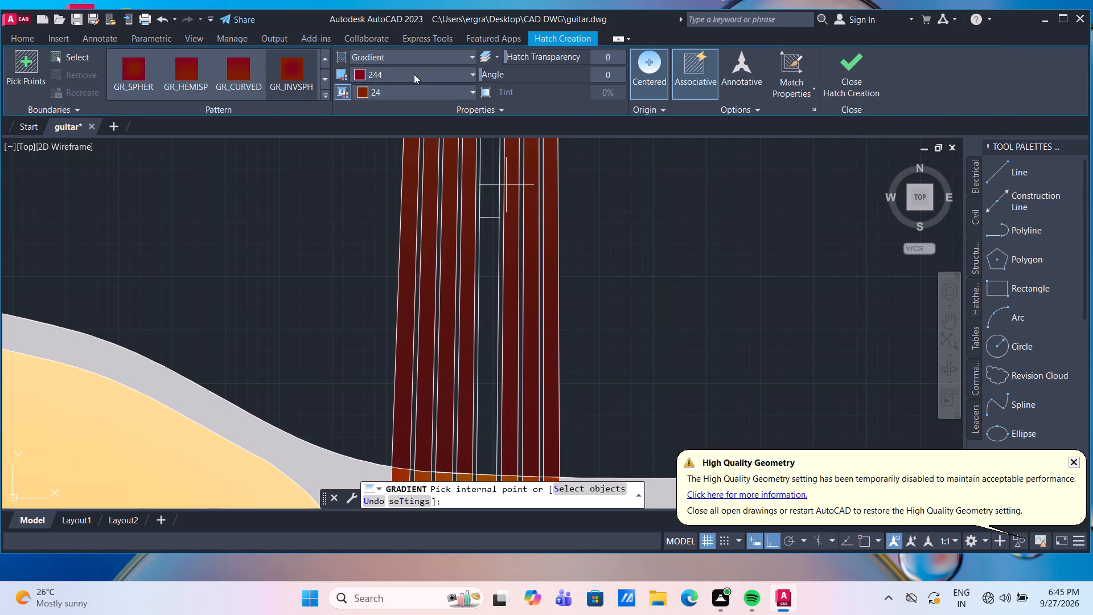
{"action": "left_click", "coordinate": [414, 94]}
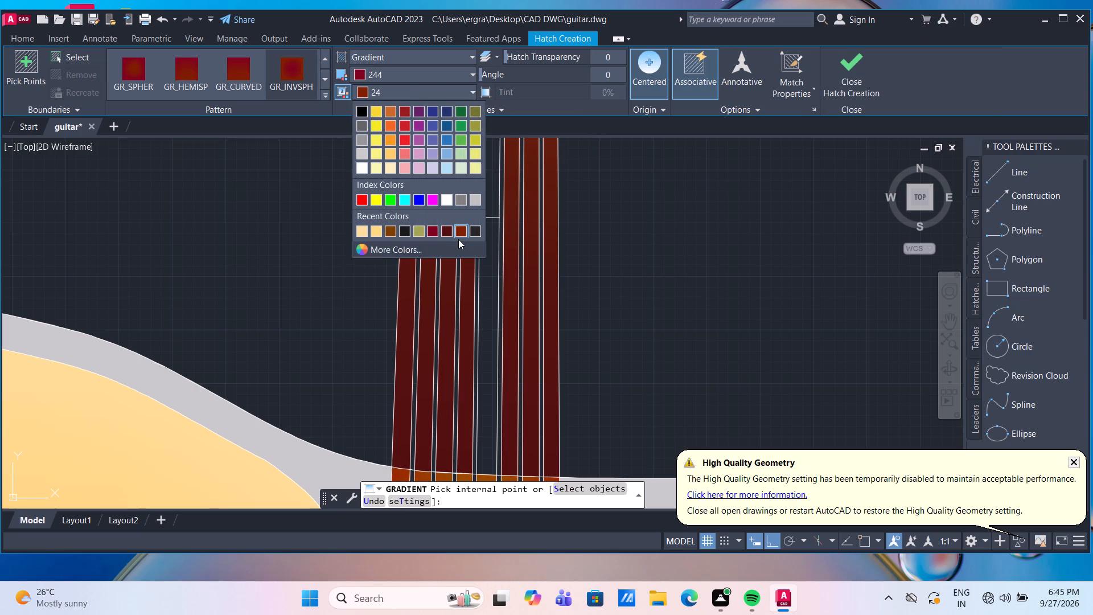
{"action": "left_click", "coordinate": [434, 228]}
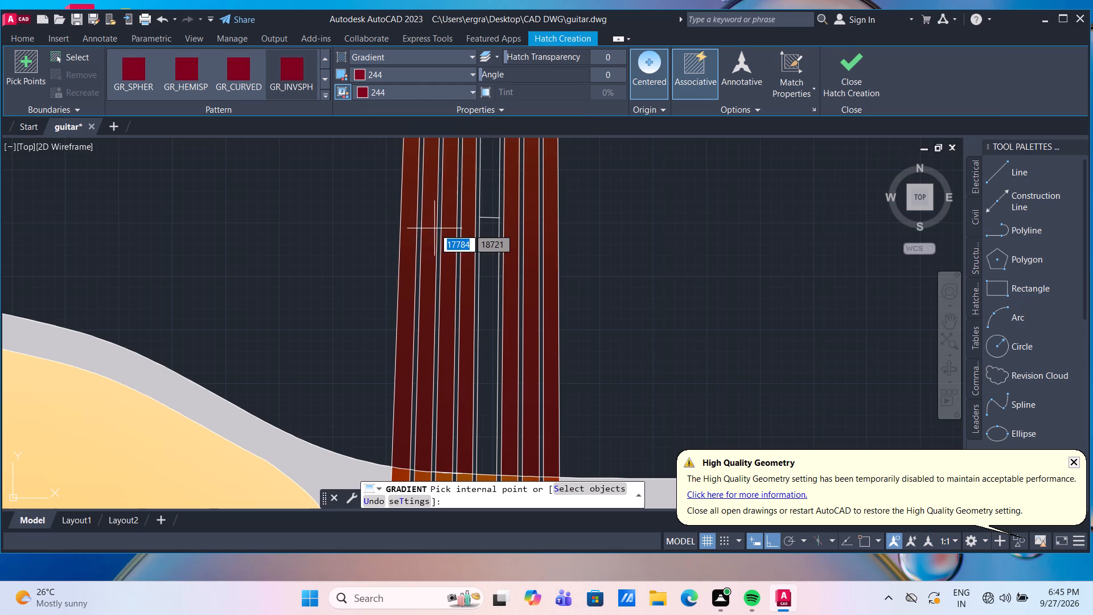
{"action": "left_click", "coordinate": [415, 99]}
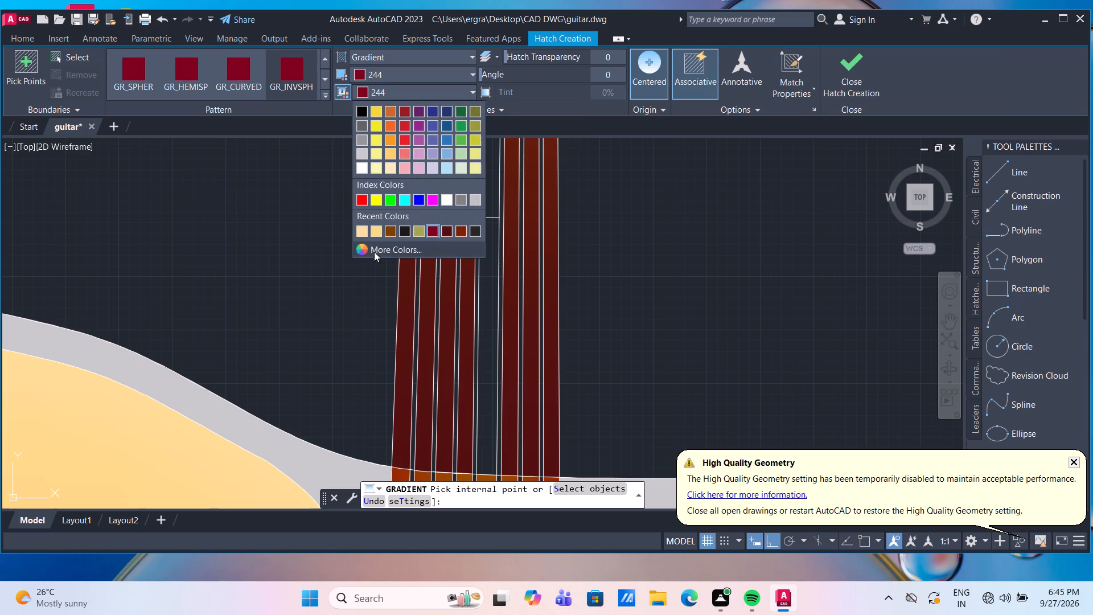
{"action": "left_click", "coordinate": [376, 245]}
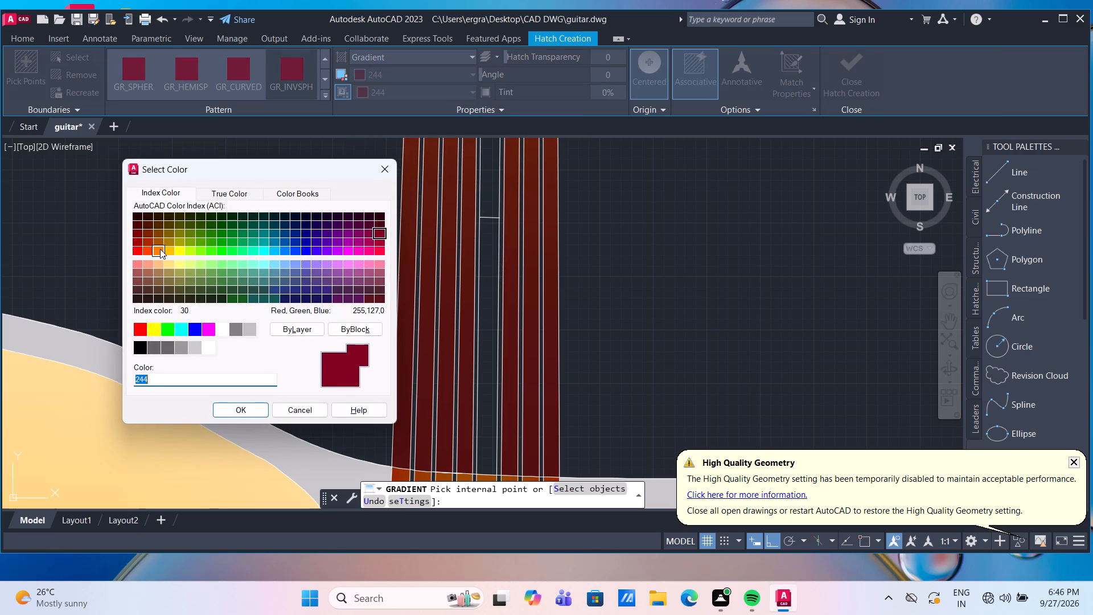
{"action": "left_click", "coordinate": [160, 249]}
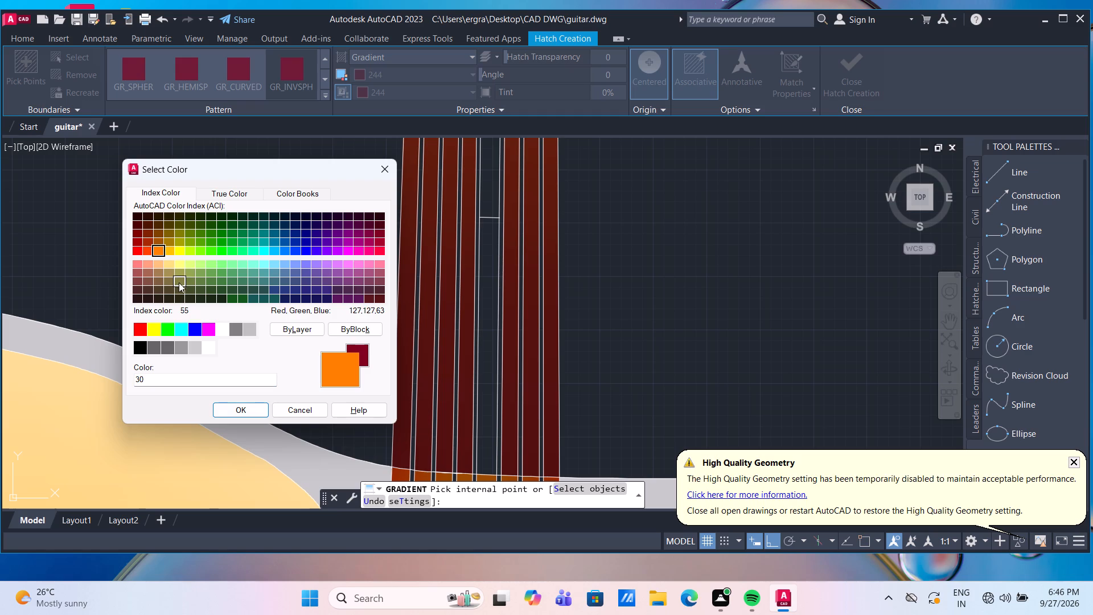
{"action": "left_click", "coordinate": [380, 233]}
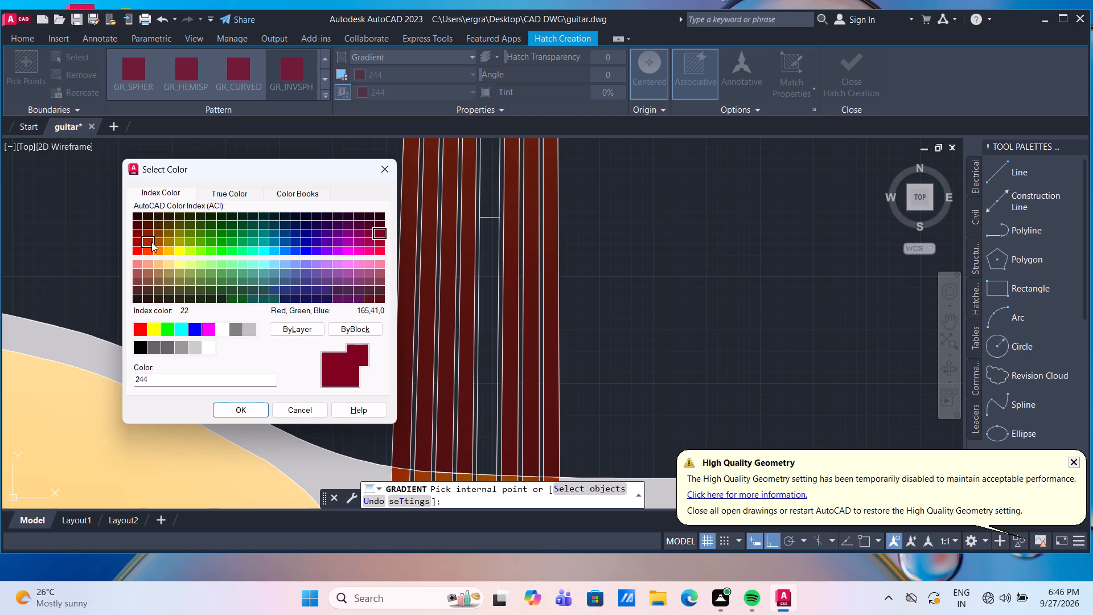
{"action": "left_click", "coordinate": [151, 242]}
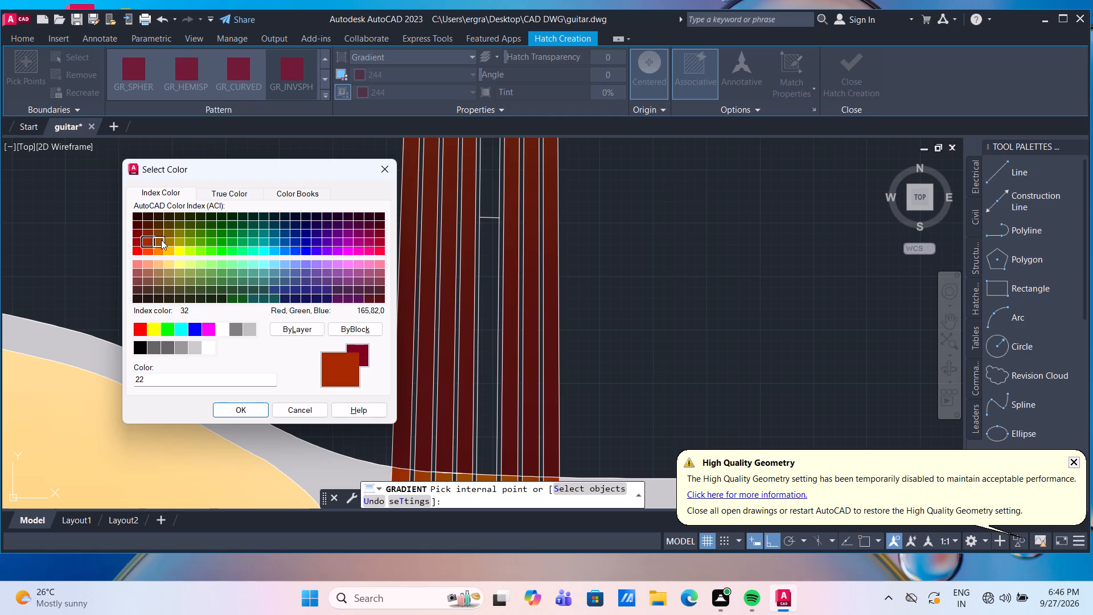
{"action": "left_click", "coordinate": [161, 240]}
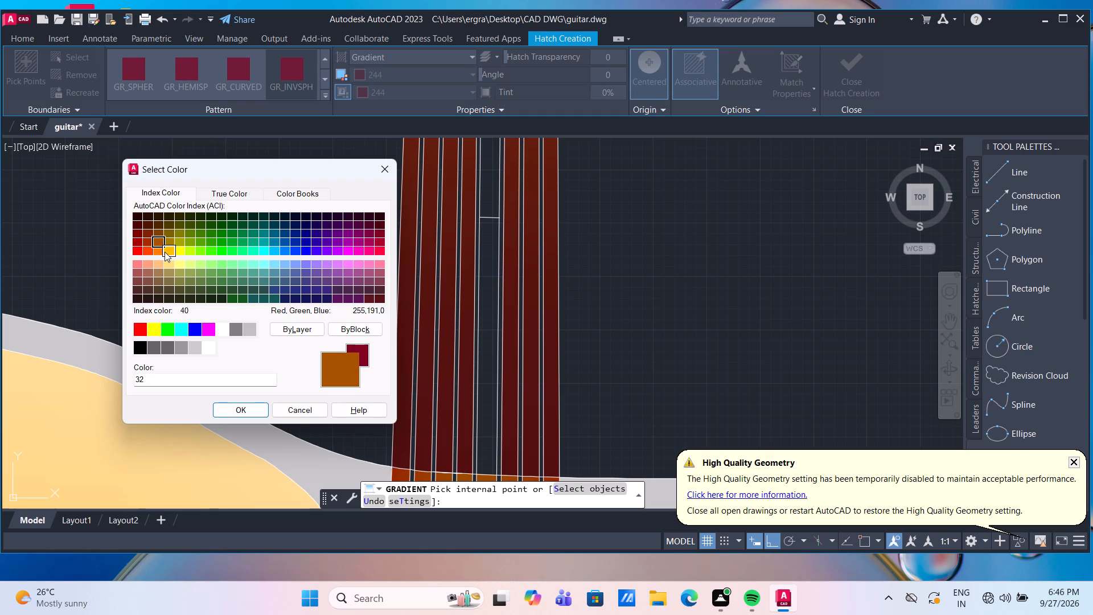
{"action": "left_click", "coordinate": [161, 252]}
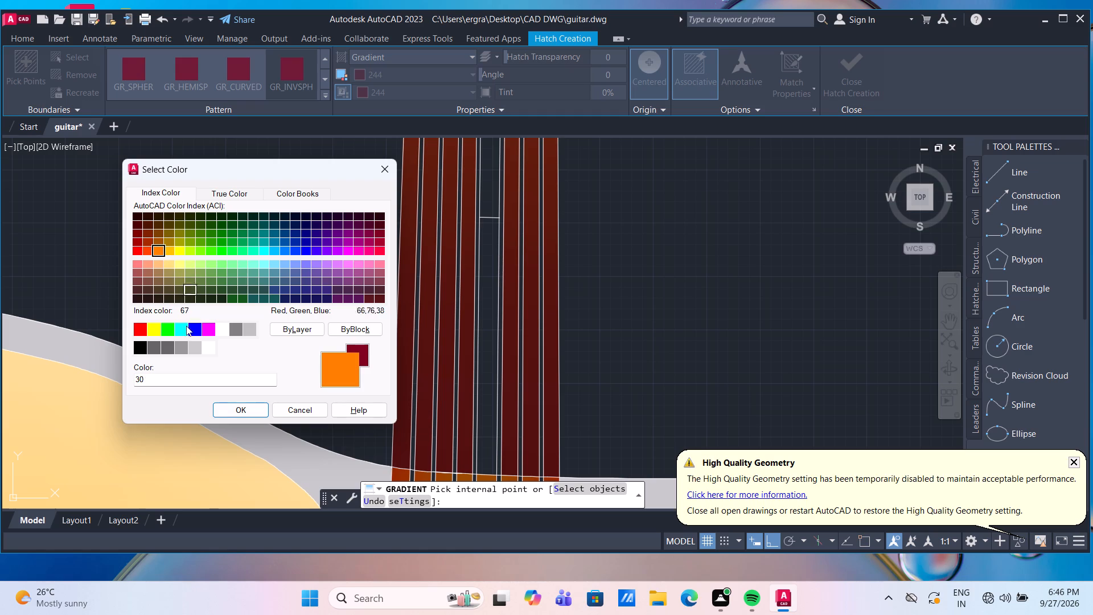
{"action": "left_click", "coordinate": [172, 381]}
{"action": "key", "text": "BackSpace"}
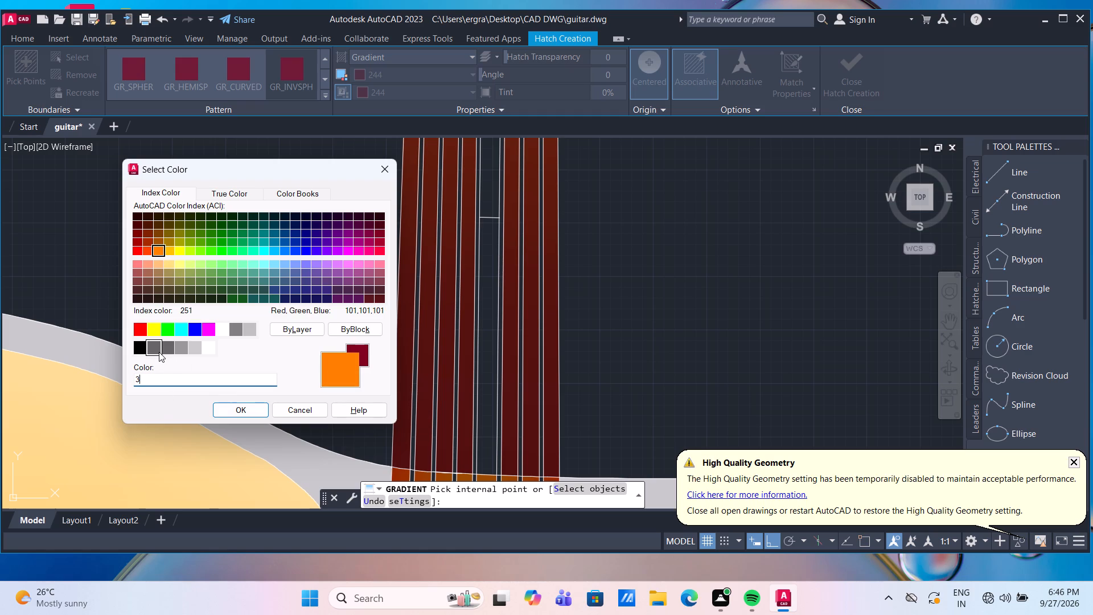
{"action": "key", "text": "4"}
{"action": "key", "text": "Return"}
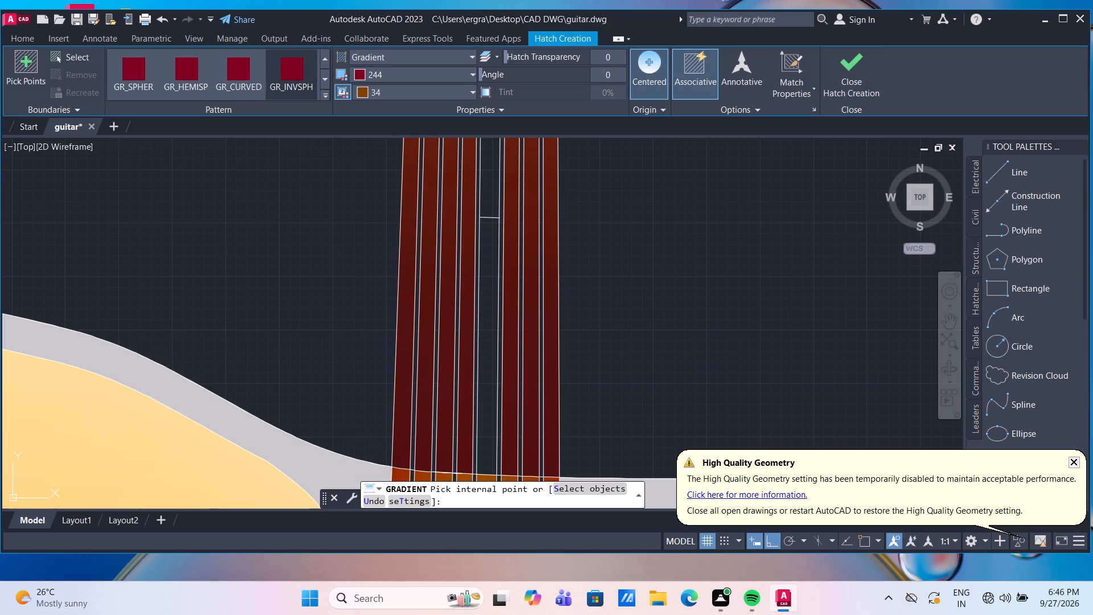
{"action": "left_click", "coordinate": [432, 70]}
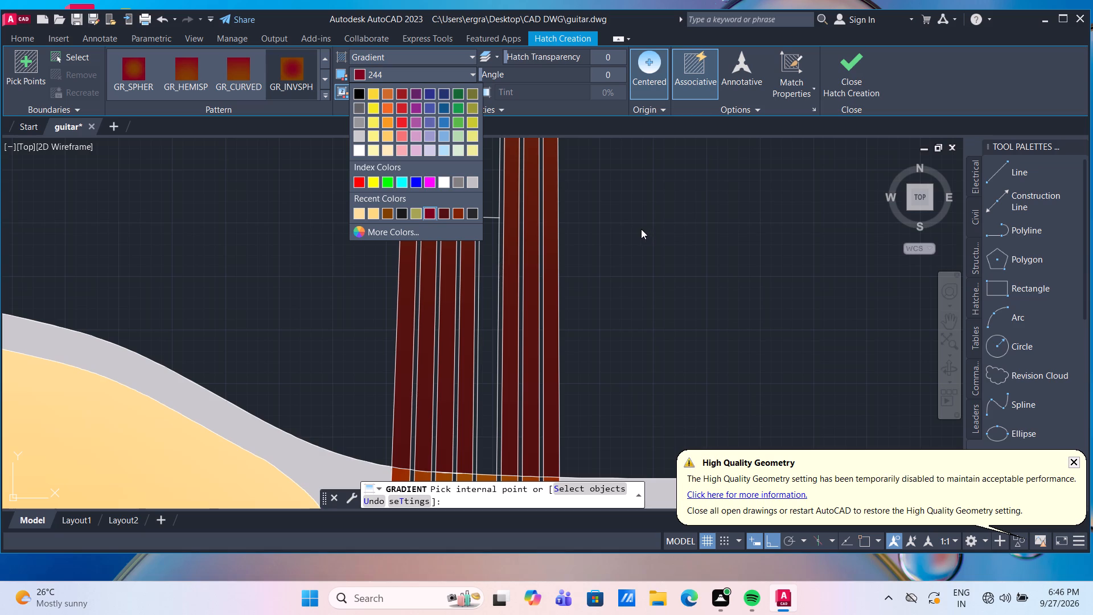
{"action": "key", "text": "Escape"}
{"action": "key", "text": "Escape"}
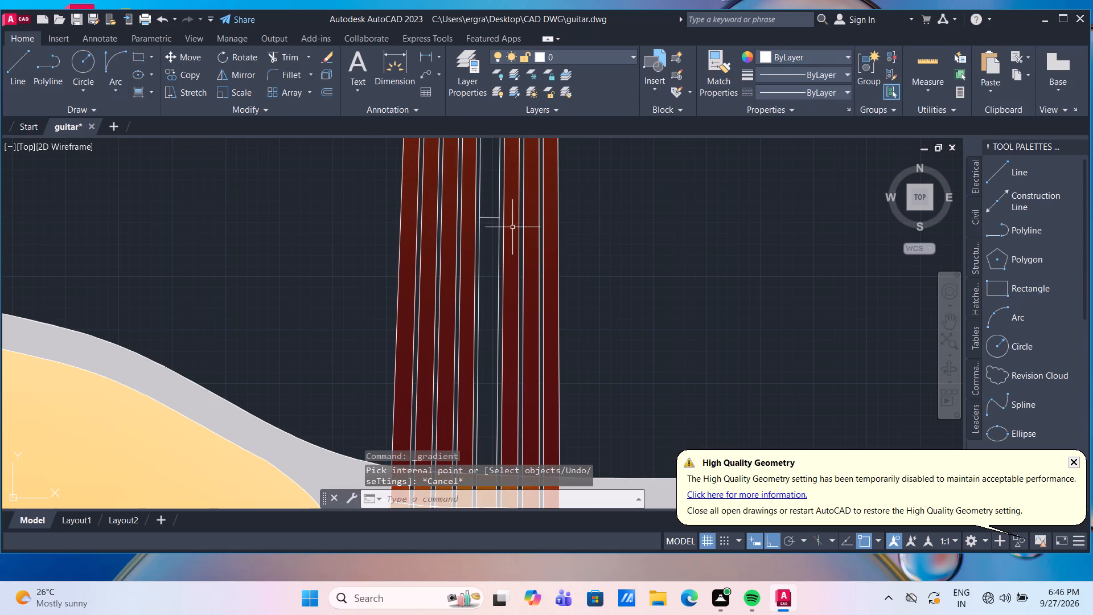
Fill the empty neck strip below its existing cross line with the gradient hatch in colours 244 and 34.
{"action": "left_click", "coordinate": [512, 227]}
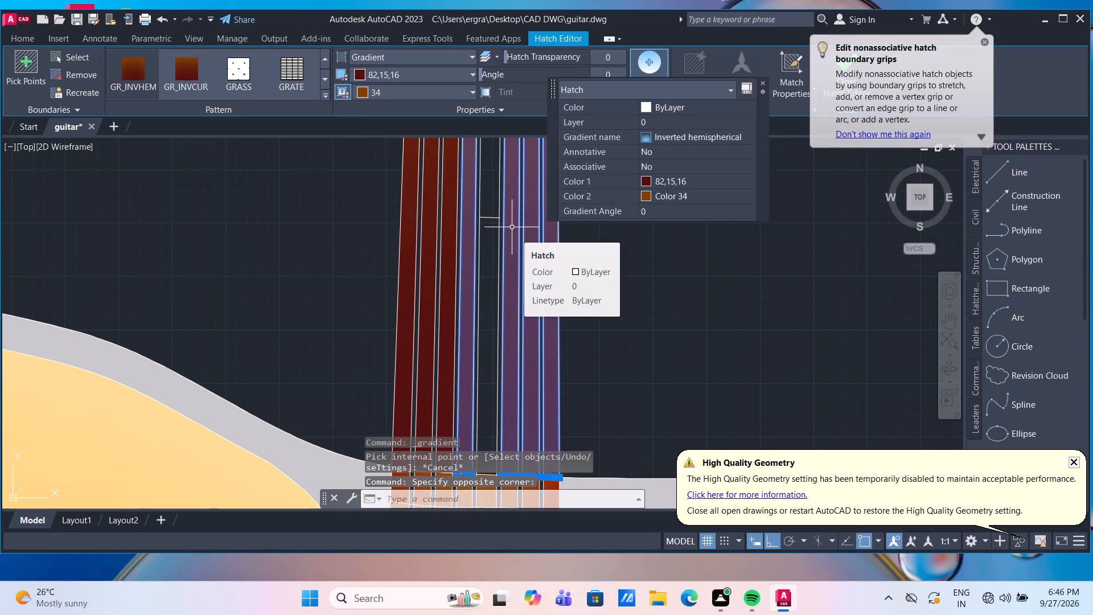
{"action": "key", "text": "Escape"}
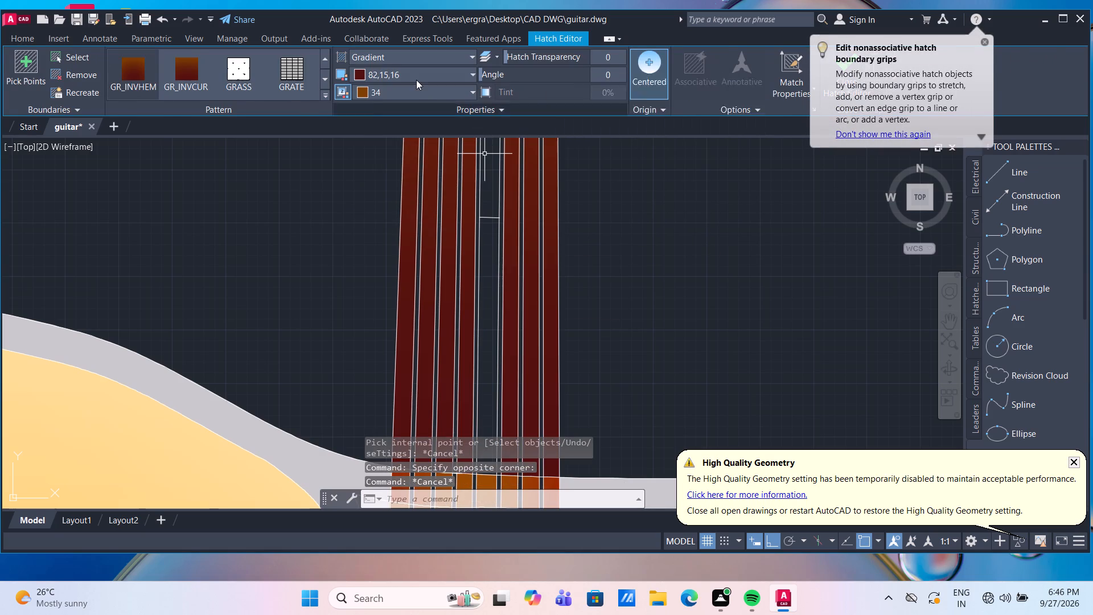
{"action": "key", "text": "Escape"}
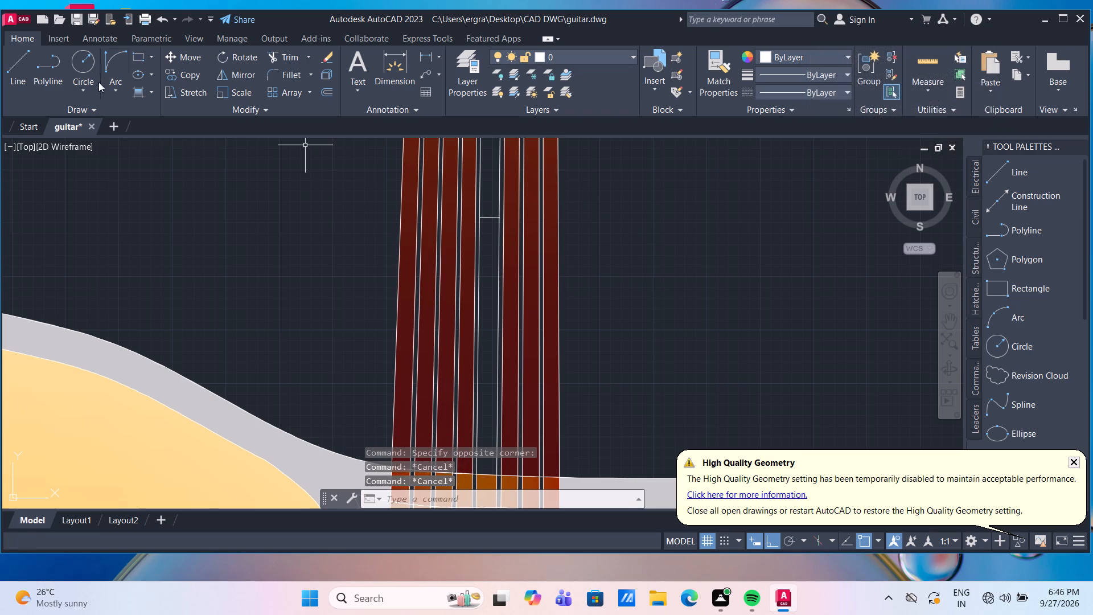
{"action": "left_click", "coordinate": [135, 95]}
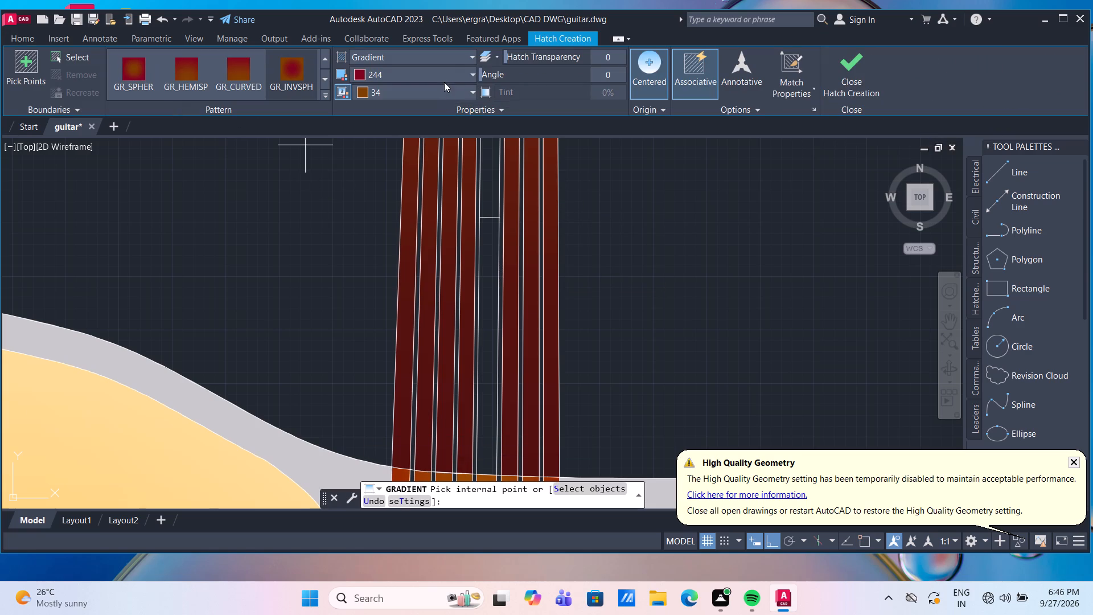
{"action": "left_click", "coordinate": [447, 74]}
{"action": "left_click", "coordinate": [447, 74]}
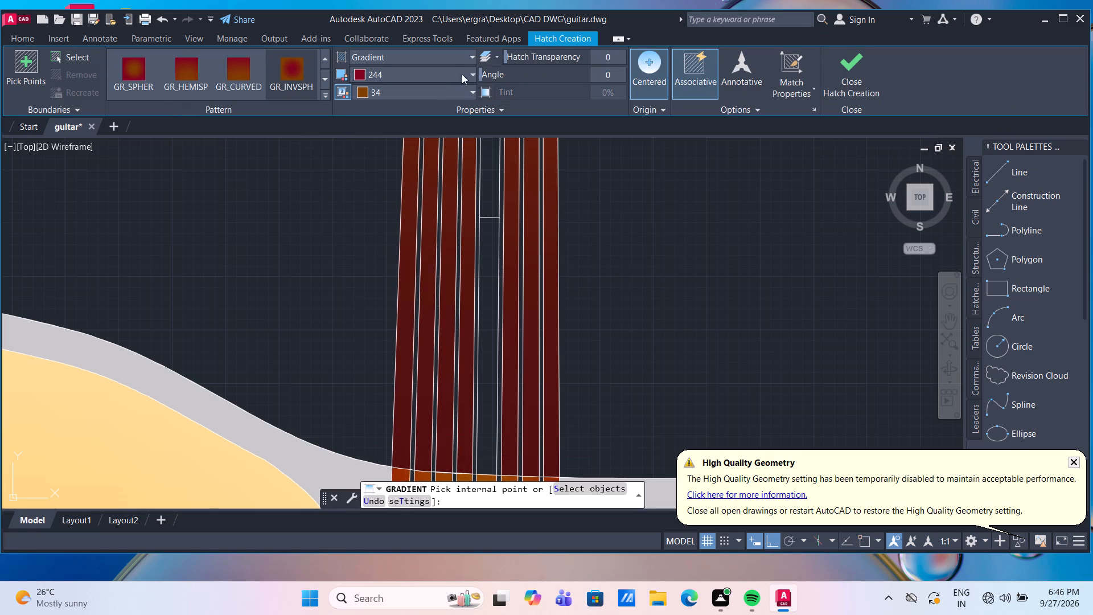
{"action": "left_click", "coordinate": [475, 75]}
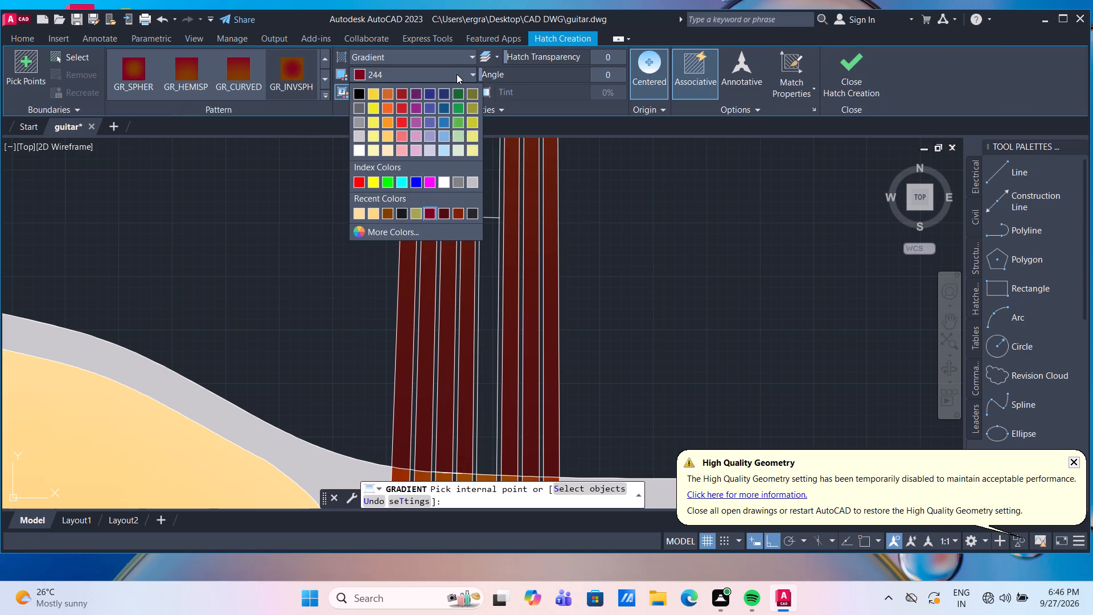
{"action": "left_click", "coordinate": [457, 74]}
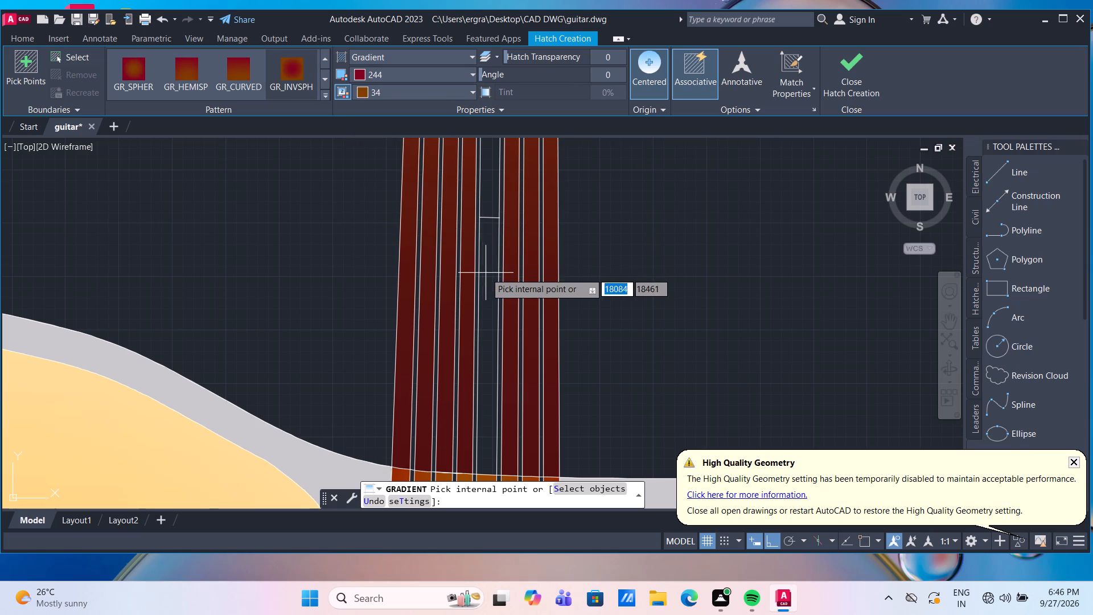
{"action": "left_click", "coordinate": [486, 273]}
{"action": "left_click", "coordinate": [488, 179]}
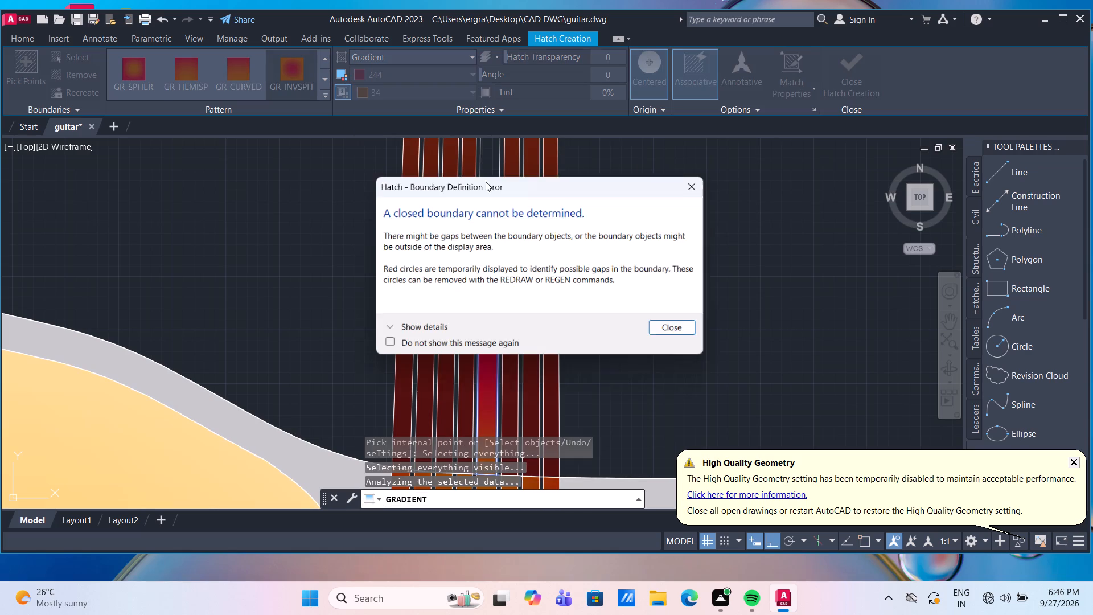
{"action": "key", "text": "Escape"}
{"action": "scroll", "coordinate": [661, 287], "scroll_direction": "down", "scroll_amount": 2}
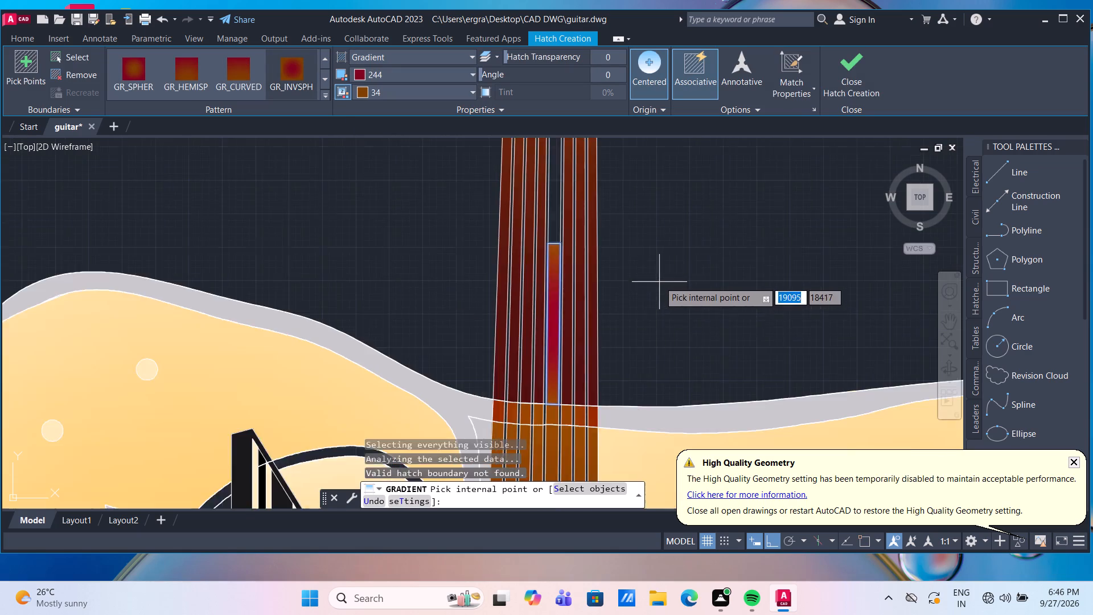
{"action": "middle_click_drag", "start_coordinate": [658, 280], "coordinate": [594, 382]}
{"action": "key", "text": "Escape"}
Draw a line about 112 units long straight across the empty neck strip, near its upper end.
{"action": "scroll", "coordinate": [581, 227], "scroll_direction": "up", "scroll_amount": 2}
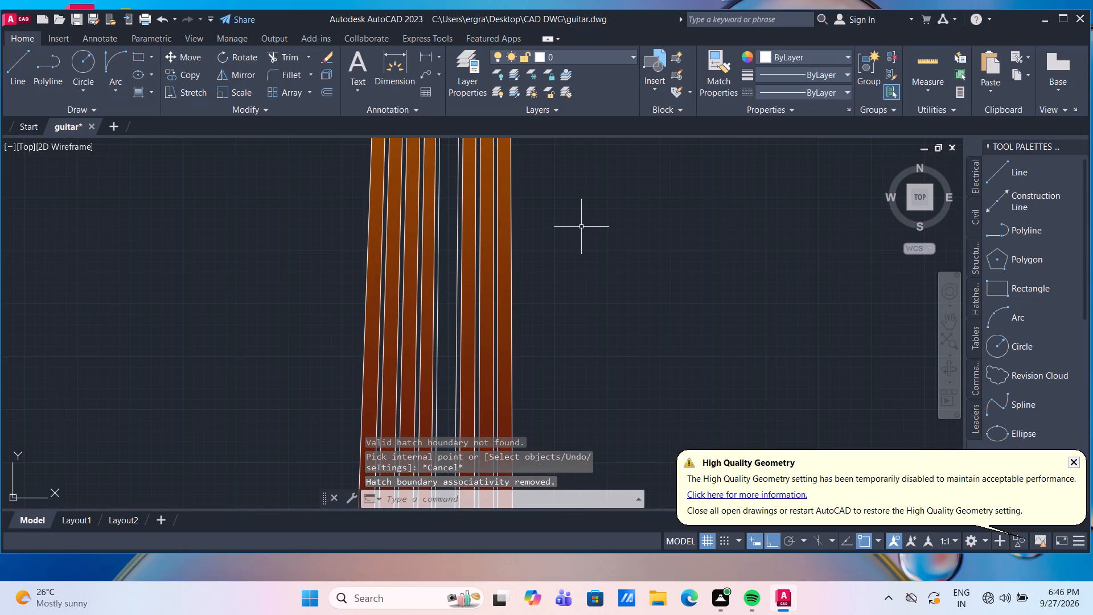
{"action": "key", "text": "l"}
{"action": "key", "text": "Return"}
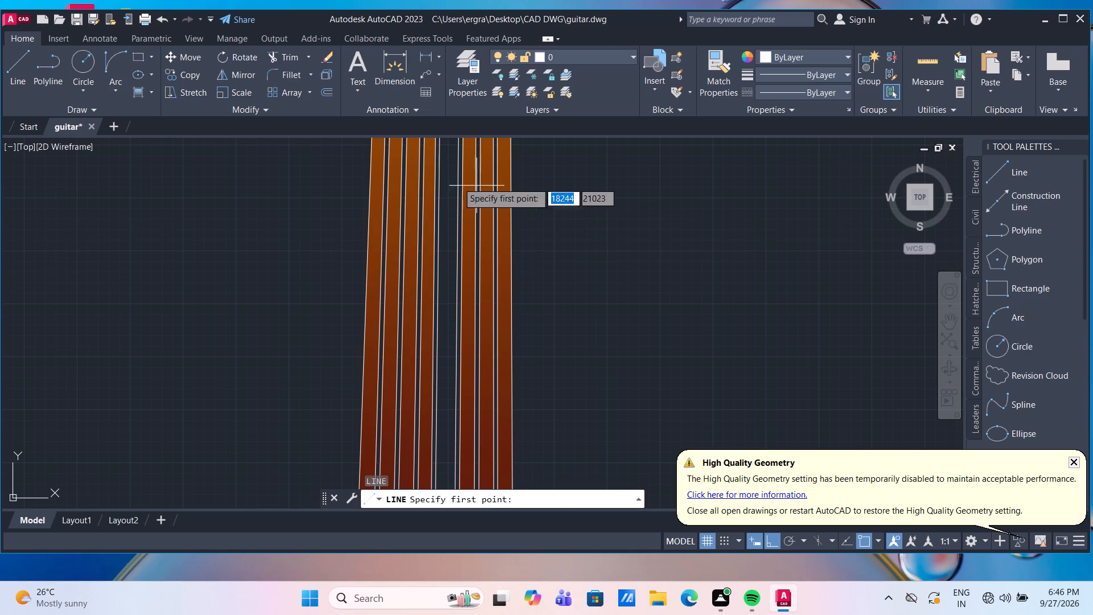
{"action": "scroll", "coordinate": [445, 181], "scroll_direction": "up", "scroll_amount": 2}
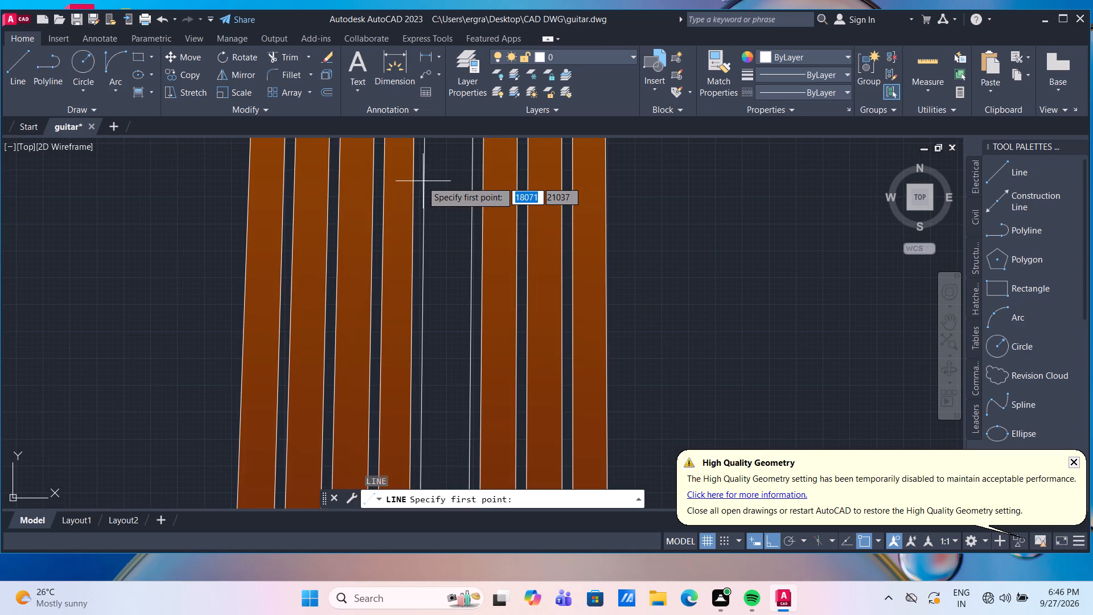
{"action": "left_click", "coordinate": [424, 182]}
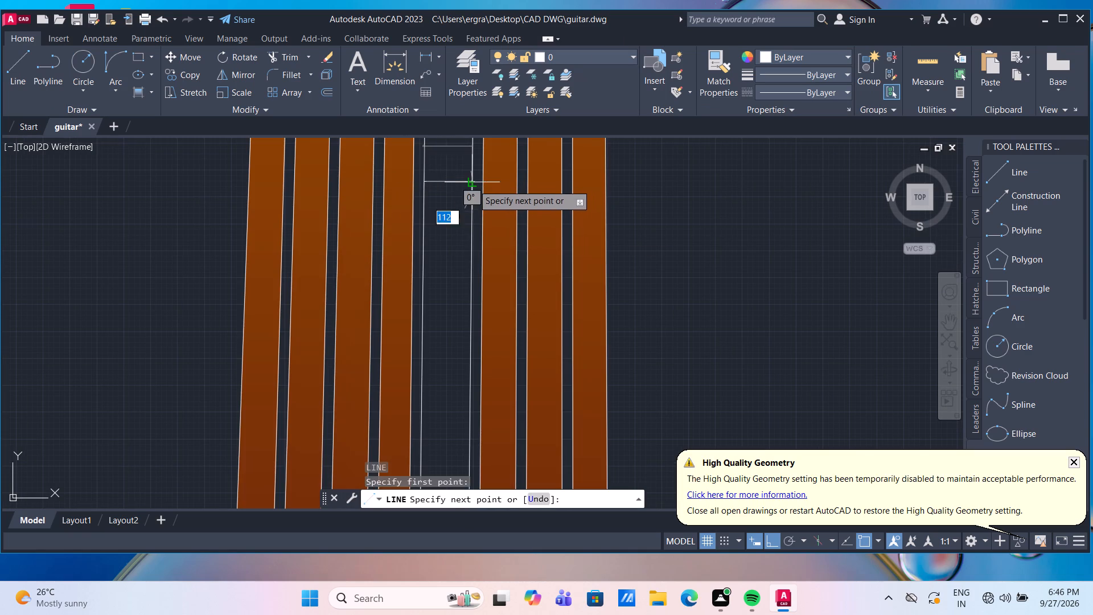
{"action": "left_click", "coordinate": [473, 184]}
{"action": "key", "text": "Return"}
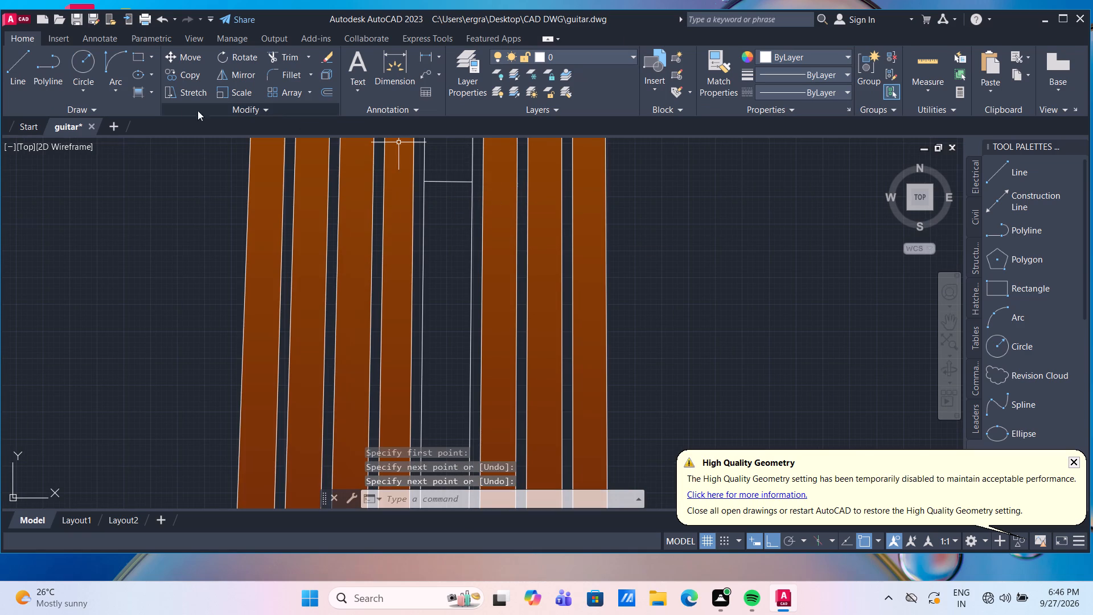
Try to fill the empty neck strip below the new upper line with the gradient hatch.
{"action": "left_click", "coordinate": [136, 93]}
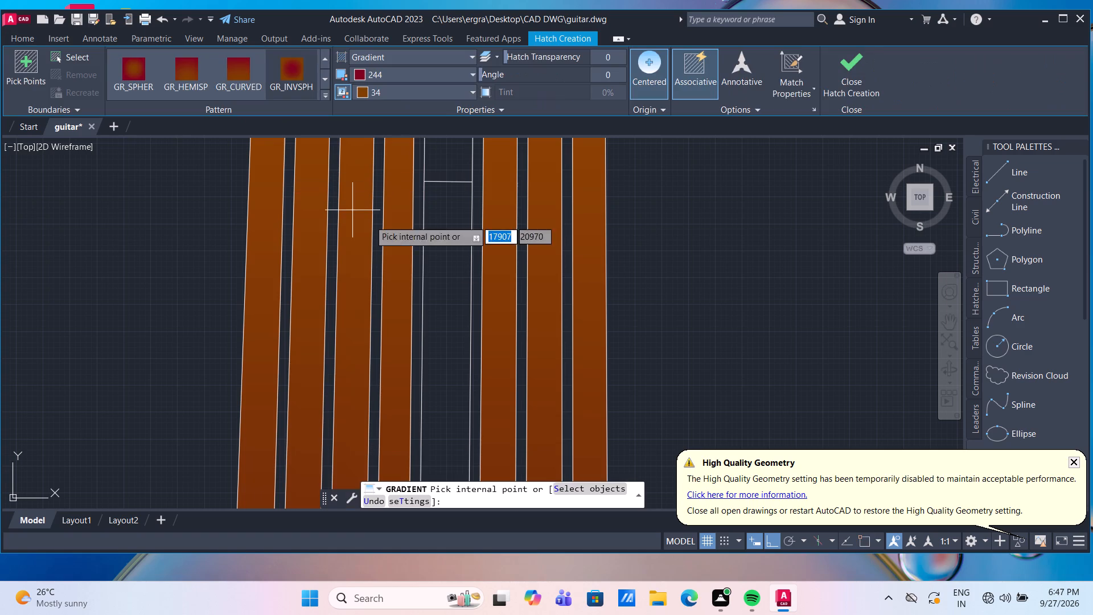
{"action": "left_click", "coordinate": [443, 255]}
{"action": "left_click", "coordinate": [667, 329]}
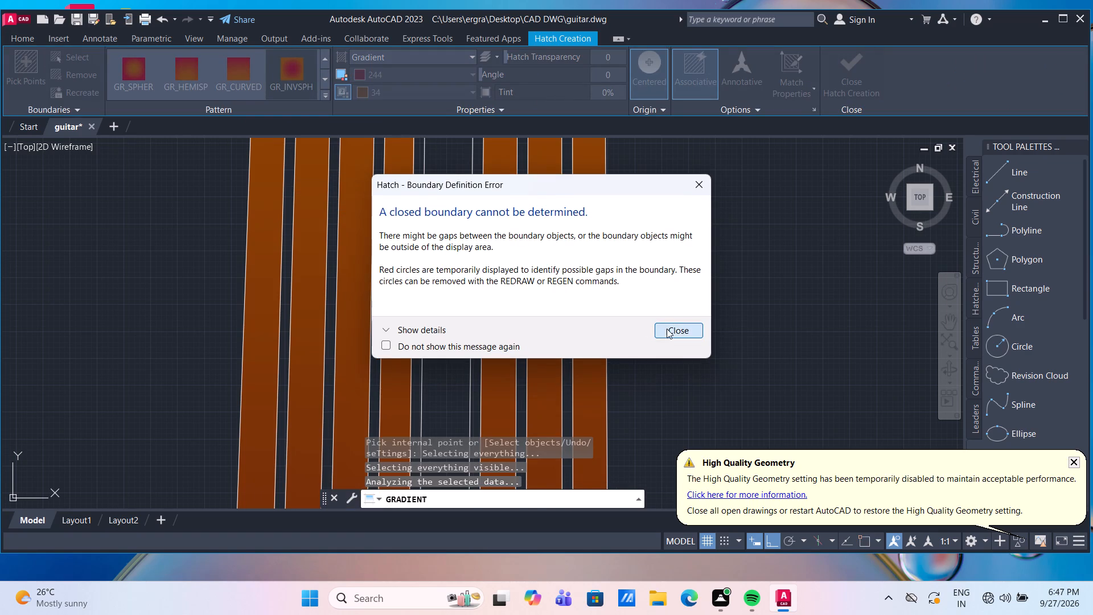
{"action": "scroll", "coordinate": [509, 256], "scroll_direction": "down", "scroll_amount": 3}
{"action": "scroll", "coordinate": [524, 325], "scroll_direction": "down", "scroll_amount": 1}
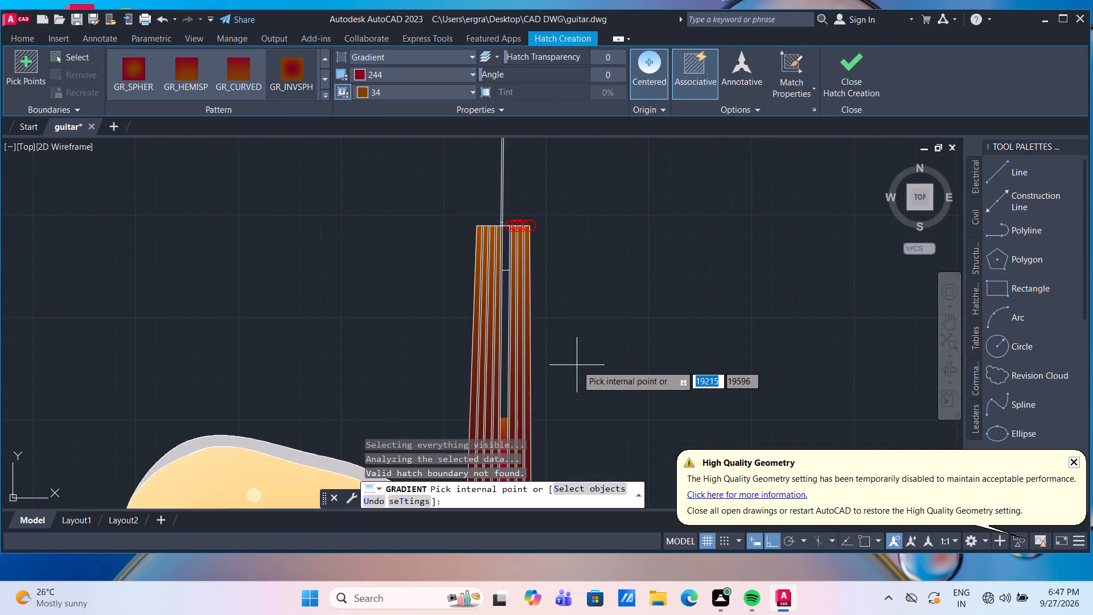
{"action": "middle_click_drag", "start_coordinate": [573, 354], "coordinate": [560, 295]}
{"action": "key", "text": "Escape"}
Draw another line across the empty neck strip, between the two existing cross lines.
{"action": "scroll", "coordinate": [502, 268], "scroll_direction": "up", "scroll_amount": 3}
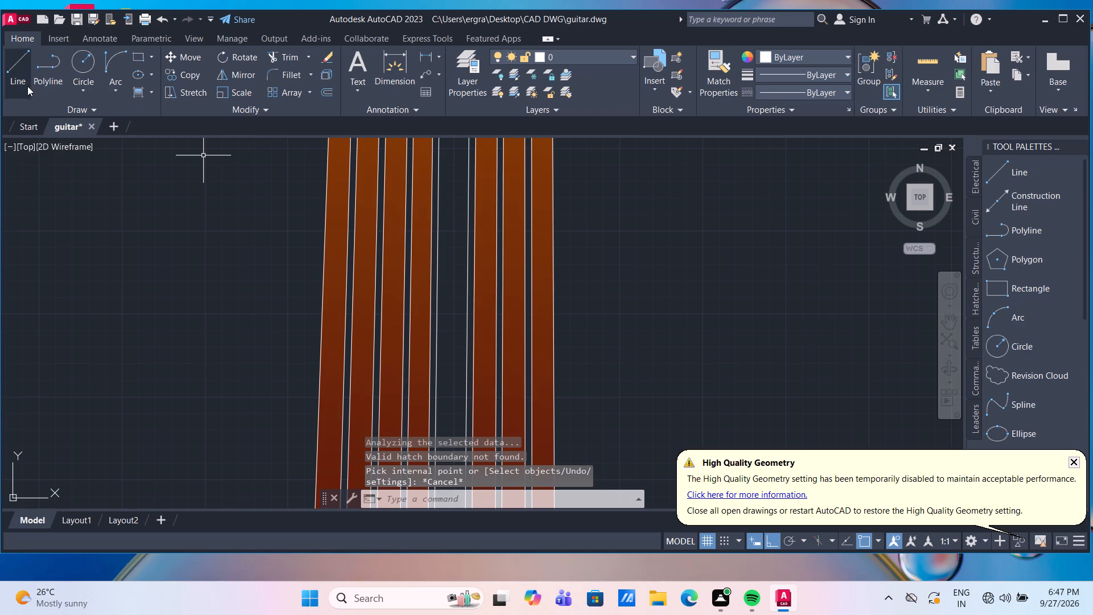
{"action": "left_click", "coordinate": [20, 73]}
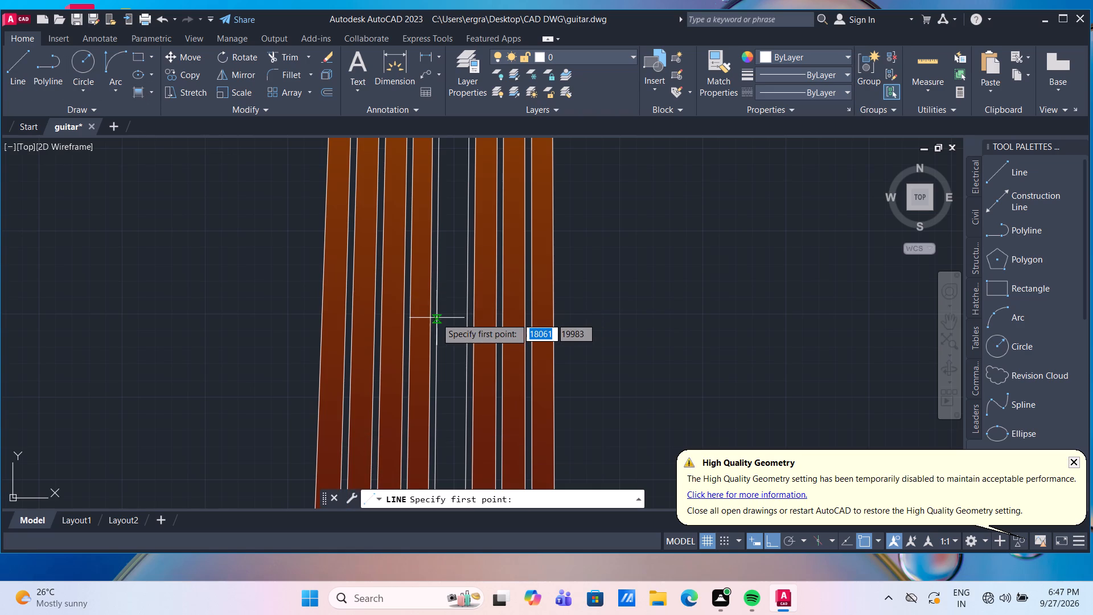
{"action": "left_click", "coordinate": [435, 318]}
{"action": "left_click", "coordinate": [468, 318]}
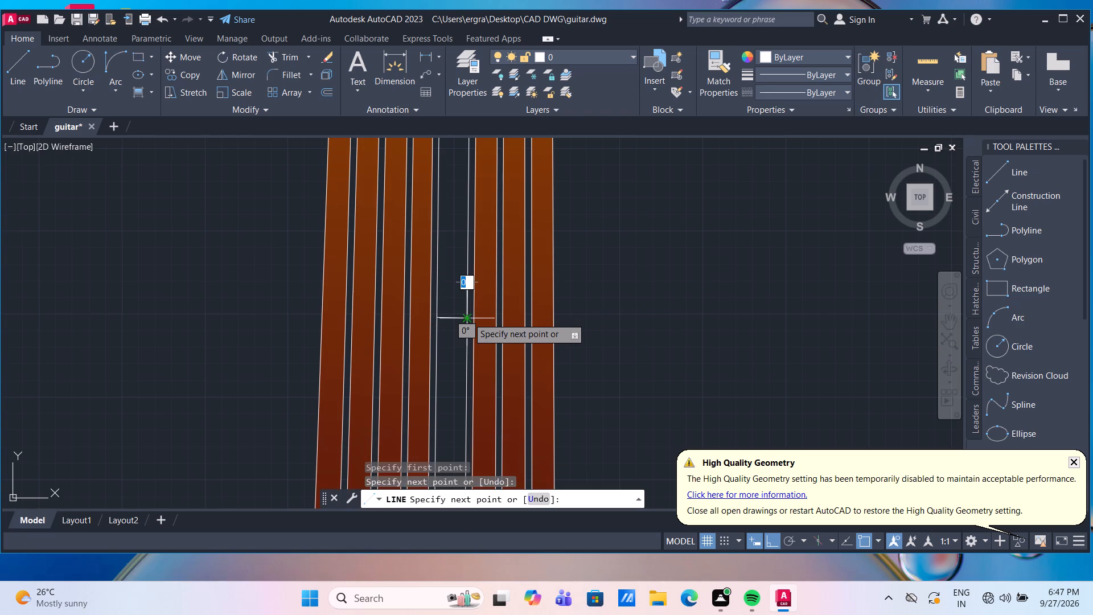
{"action": "key", "text": "Delete"}
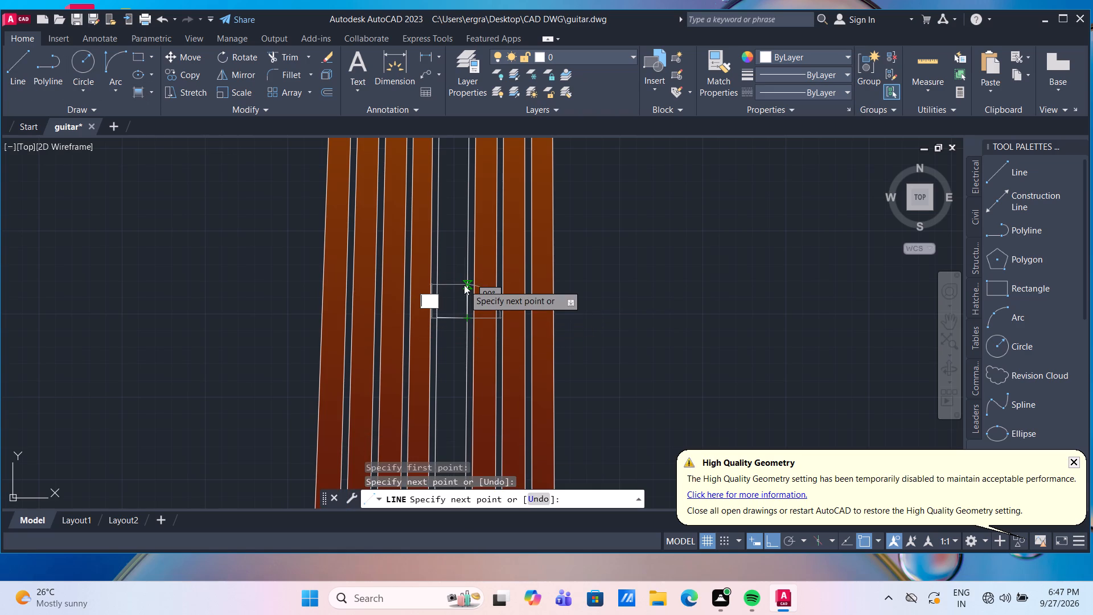
{"action": "key", "text": "Escape"}
{"action": "key", "text": "Escape"}
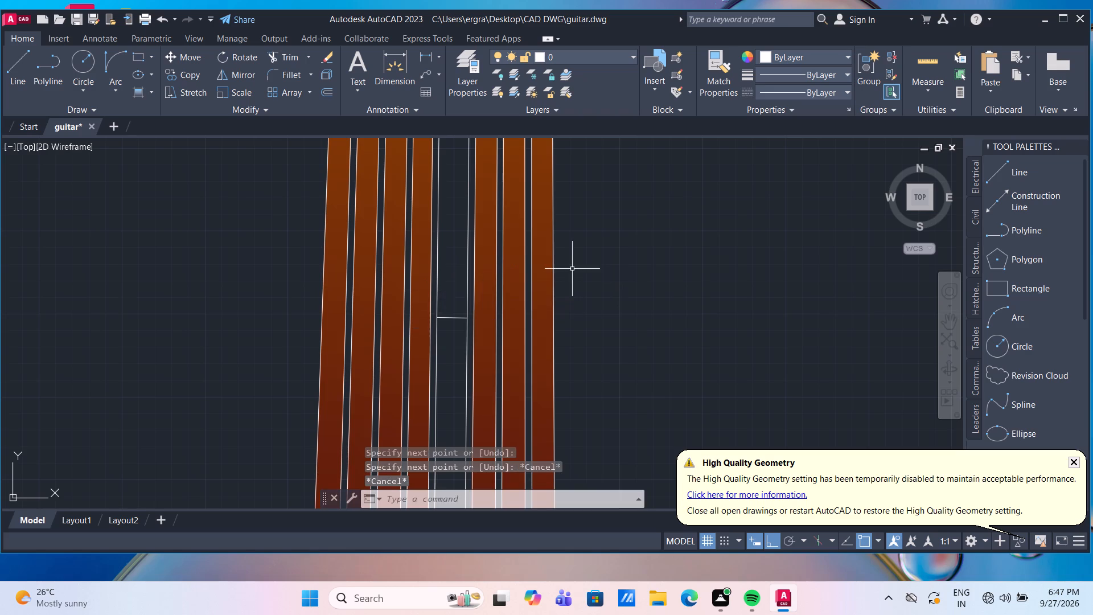
Fill the three remaining empty sections of the neck strip with the gradient hatch in colours 244 and 34.
{"action": "left_click", "coordinate": [143, 96]}
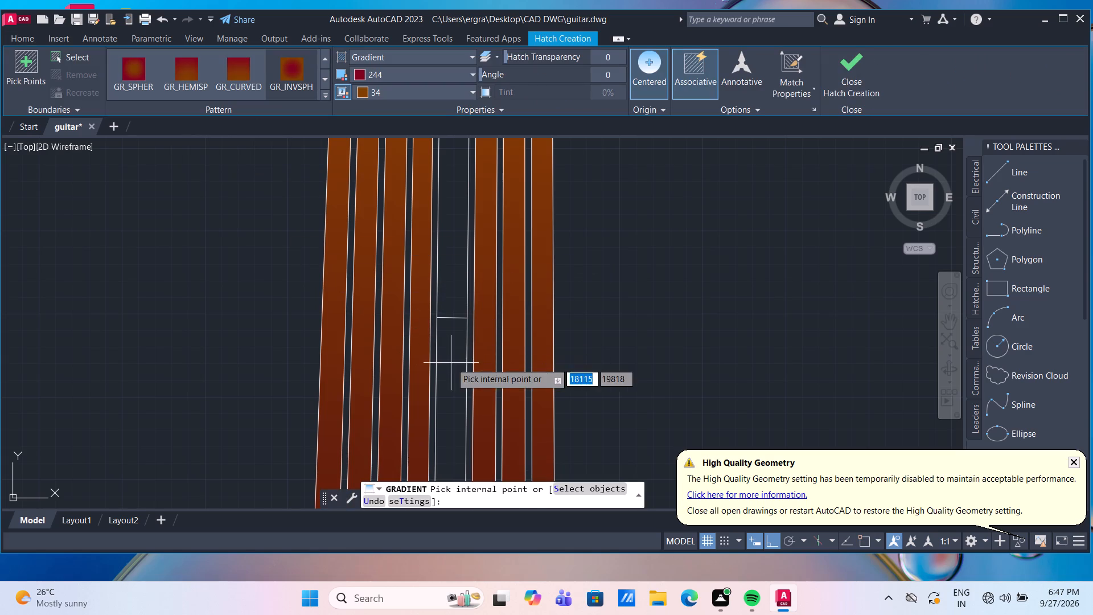
{"action": "left_click", "coordinate": [451, 363]}
{"action": "left_click", "coordinate": [456, 278]}
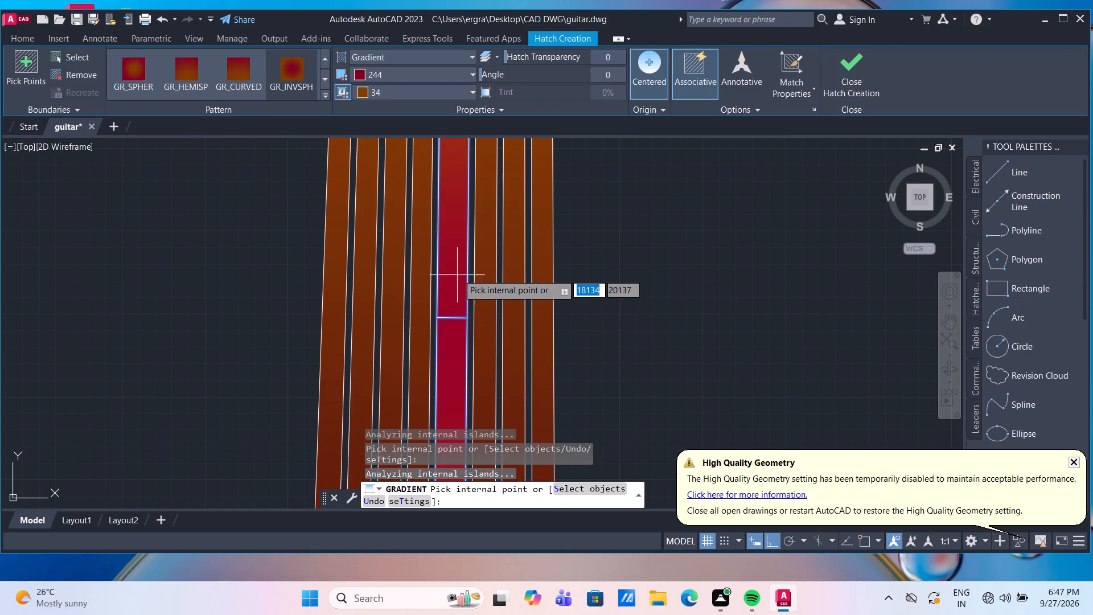
{"action": "scroll", "coordinate": [478, 260], "scroll_direction": "down", "scroll_amount": 3}
{"action": "middle_click_drag", "start_coordinate": [592, 235], "coordinate": [577, 393]}
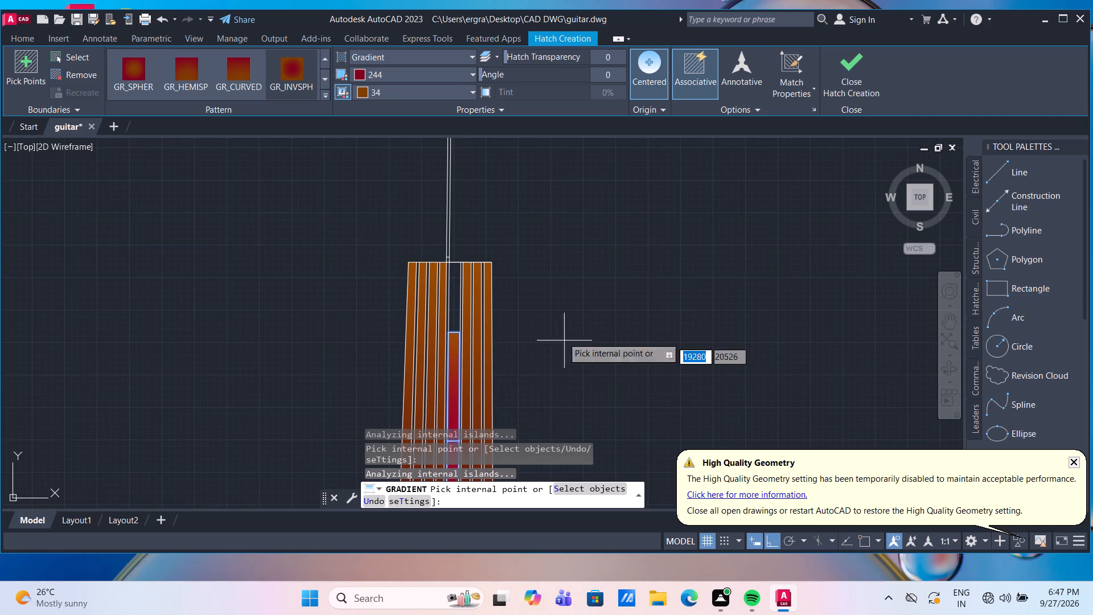
{"action": "scroll", "coordinate": [491, 275], "scroll_direction": "up", "scroll_amount": 2}
{"action": "left_click", "coordinate": [391, 292]}
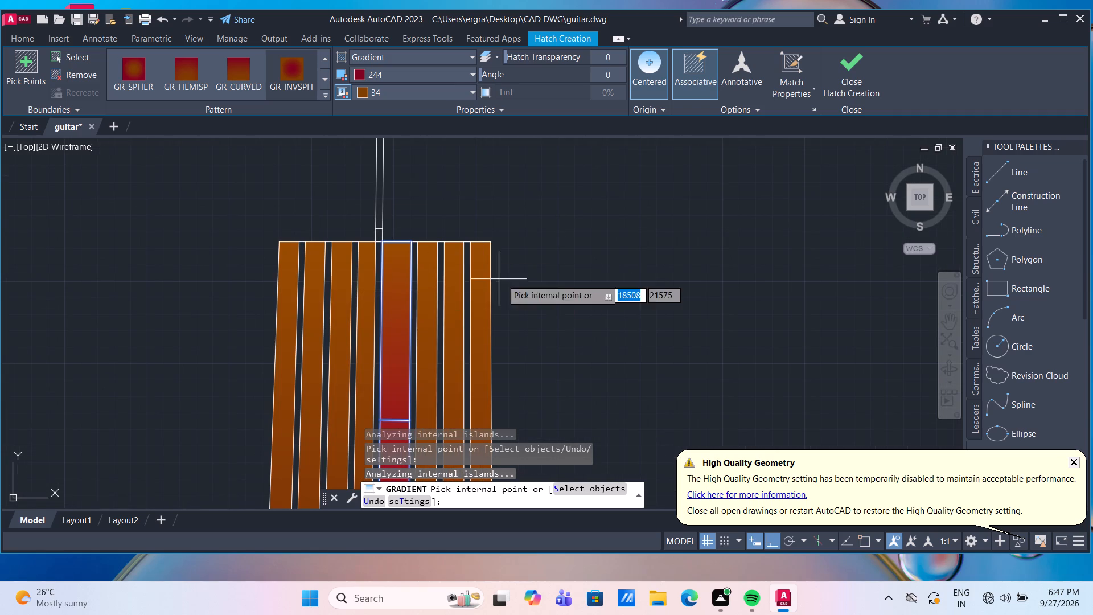
{"action": "scroll", "coordinate": [525, 276], "scroll_direction": "down", "scroll_amount": 2}
{"action": "middle_click_drag", "start_coordinate": [555, 313], "coordinate": [544, 245]}
{"action": "key", "text": "Escape"}
Set the first gradient colour to 82,15,16 for the hatch just above the neck strip's lowest cross line.
{"action": "middle_click_drag", "start_coordinate": [556, 293], "coordinate": [549, 259]}
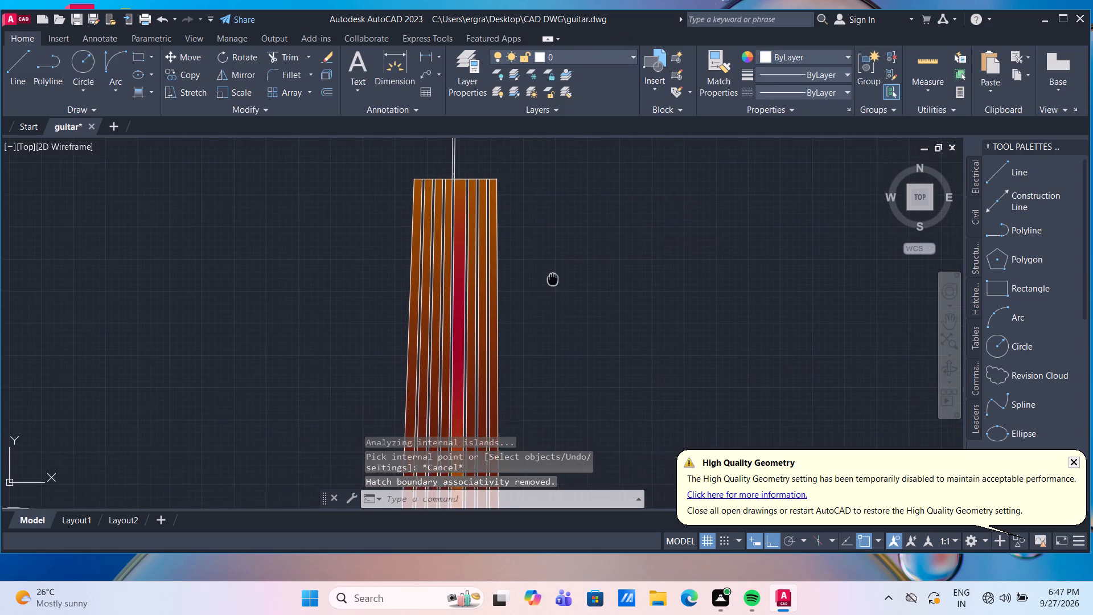
{"action": "middle_click_drag", "start_coordinate": [549, 259], "coordinate": [543, 227]}
{"action": "scroll", "coordinate": [540, 228], "scroll_direction": "down", "scroll_amount": 1}
{"action": "scroll", "coordinate": [539, 315], "scroll_direction": "down", "scroll_amount": 3}
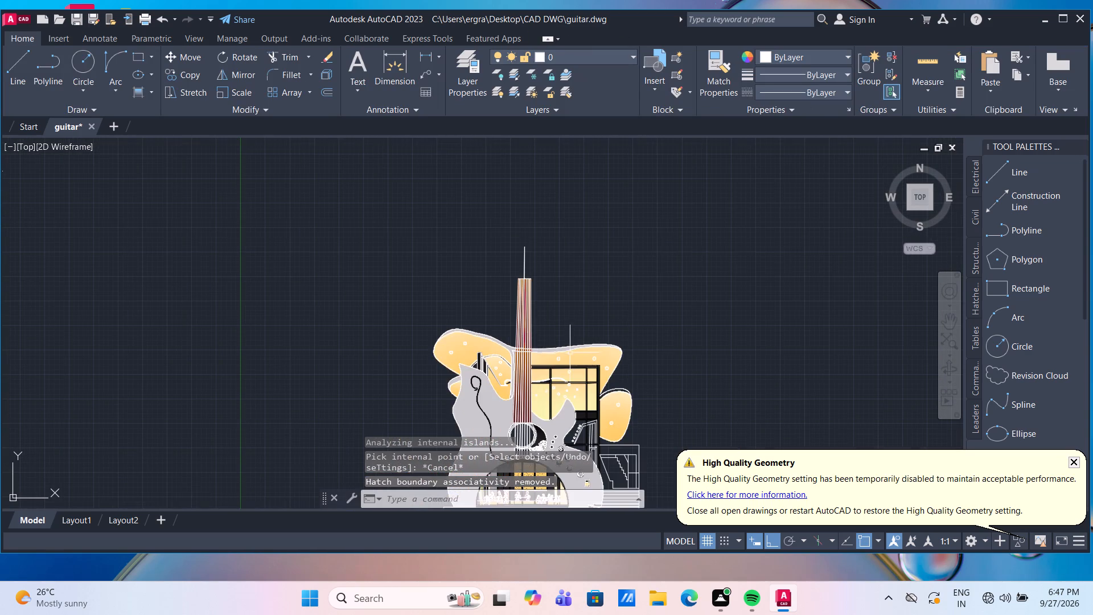
{"action": "scroll", "coordinate": [552, 347], "scroll_direction": "up", "scroll_amount": 3}
{"action": "scroll", "coordinate": [457, 255], "scroll_direction": "up", "scroll_amount": 1}
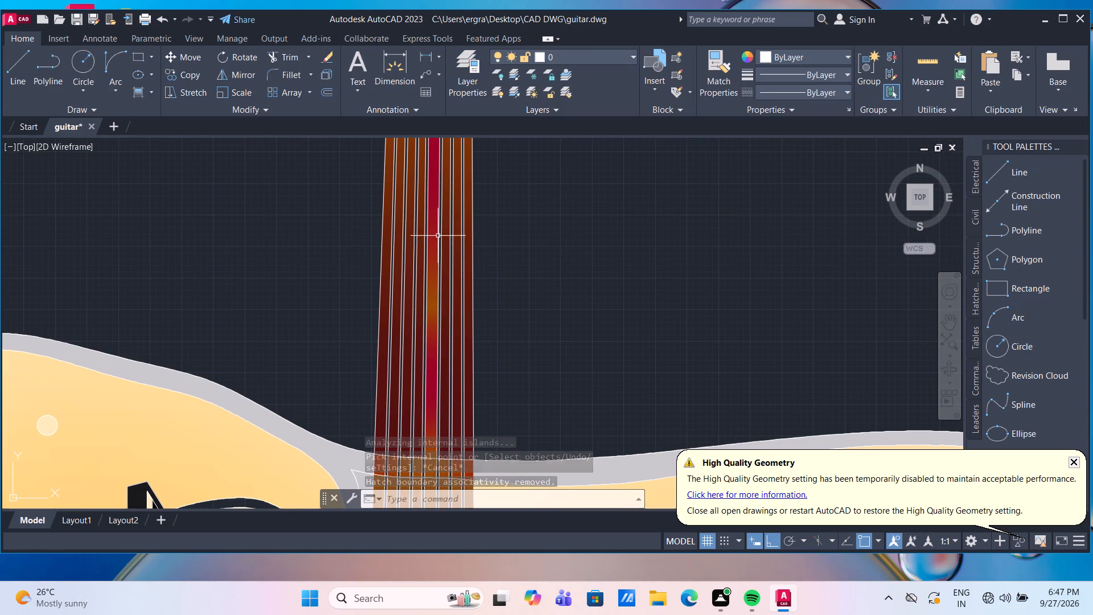
{"action": "left_click", "coordinate": [436, 228]}
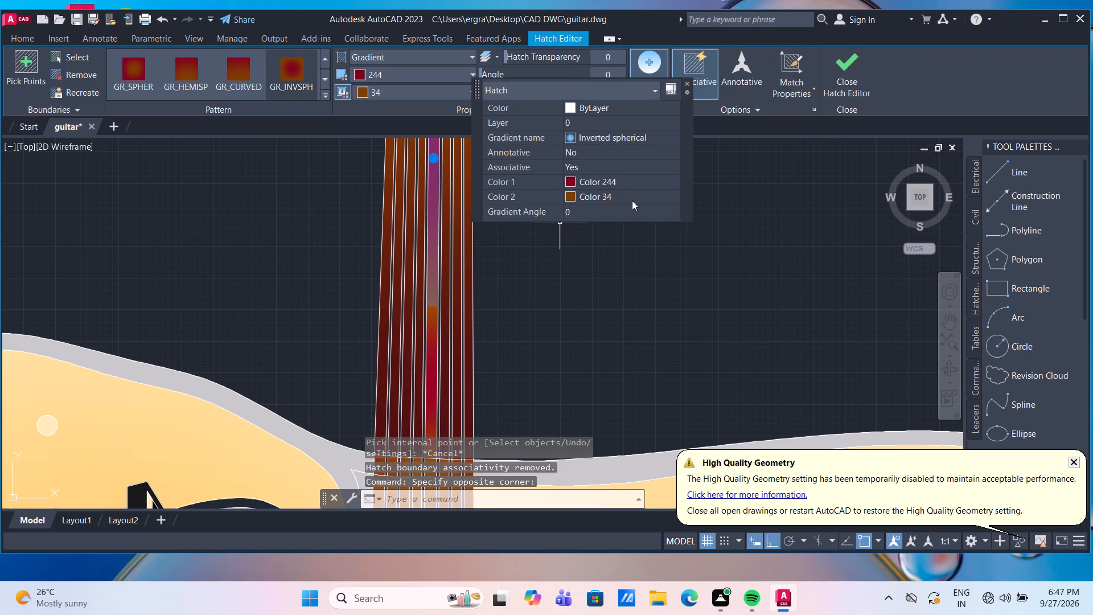
{"action": "left_click", "coordinate": [632, 182]}
{"action": "left_click", "coordinate": [632, 182]}
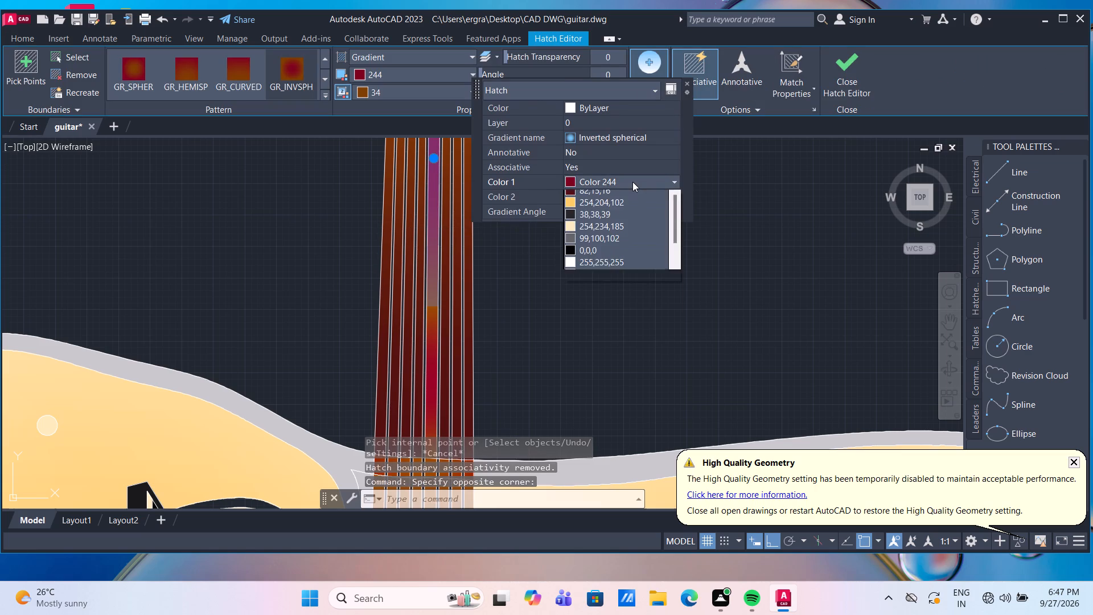
{"action": "left_click", "coordinate": [617, 232]}
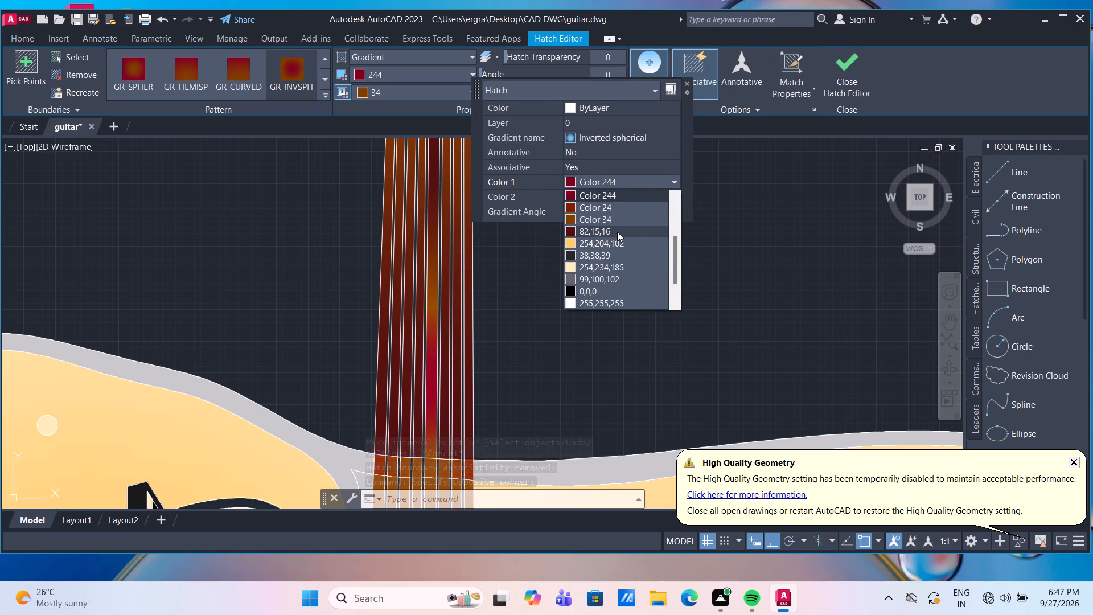
{"action": "left_click", "coordinate": [434, 339]}
{"action": "key", "text": "Escape"}
Set the first gradient colour to 82,15,16 for both middle hatches of the neck's centre strip.
{"action": "left_click", "coordinate": [430, 371]}
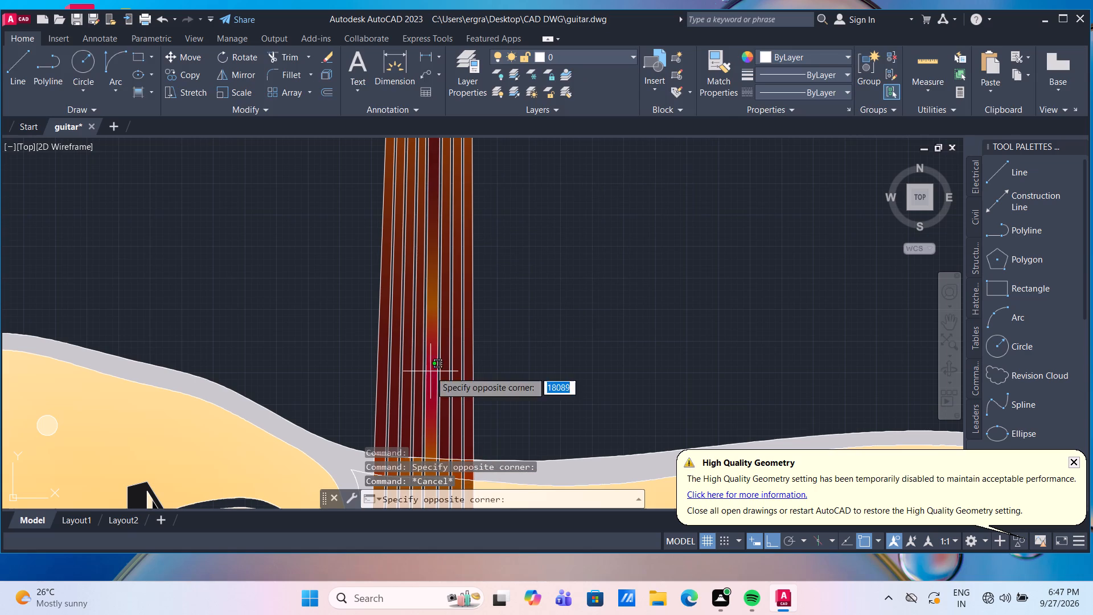
{"action": "left_click", "coordinate": [436, 281]}
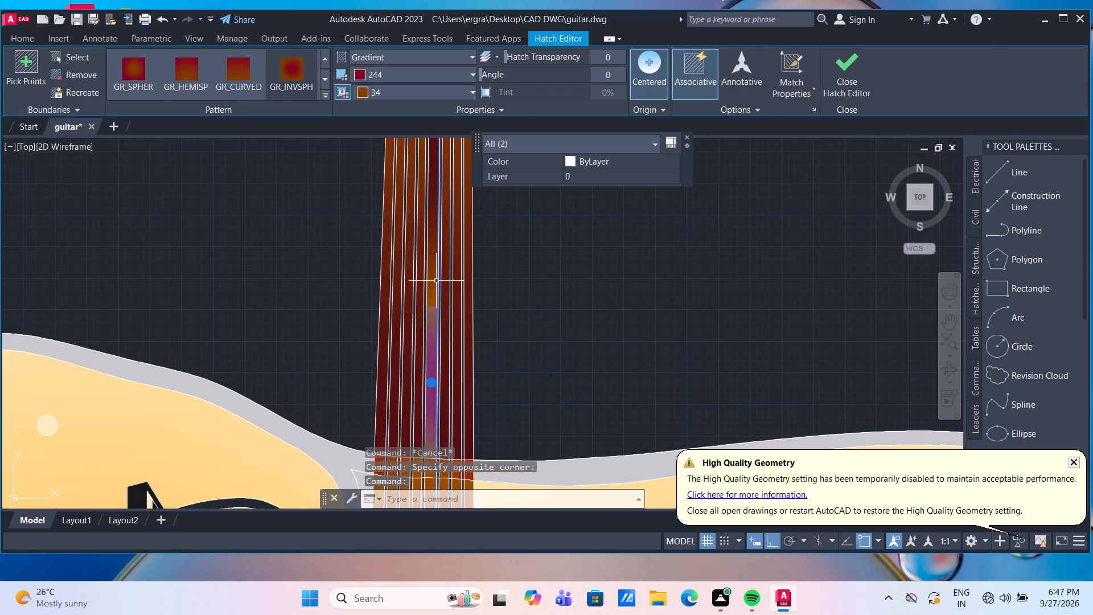
{"action": "key", "text": "Escape"}
{"action": "left_click", "coordinate": [430, 351]}
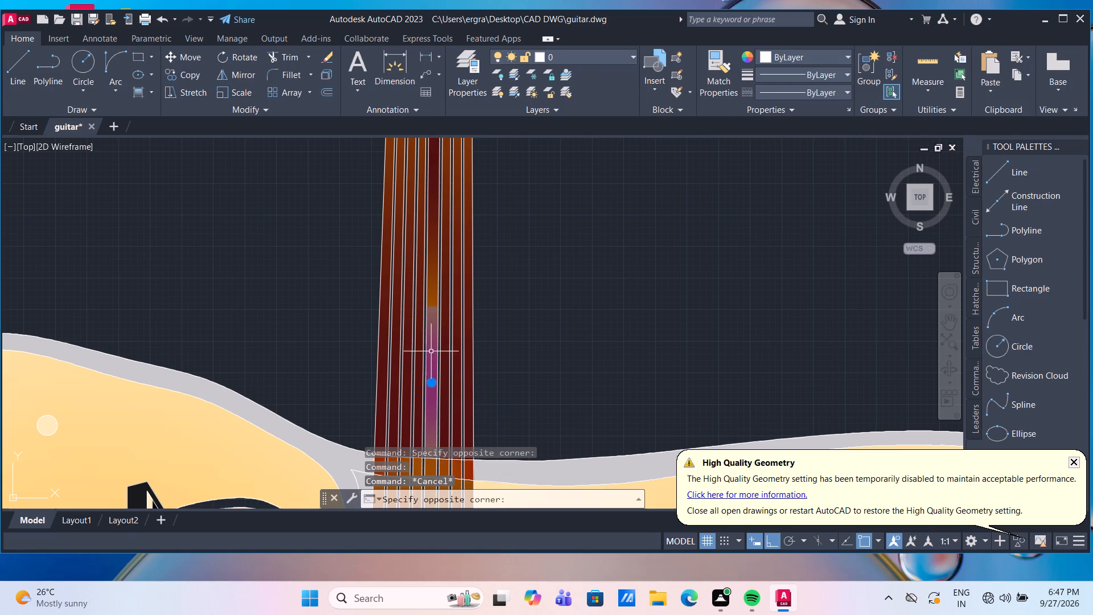
{"action": "left_click", "coordinate": [434, 269]}
{"action": "middle_click_drag", "start_coordinate": [436, 234], "coordinate": [434, 239]}
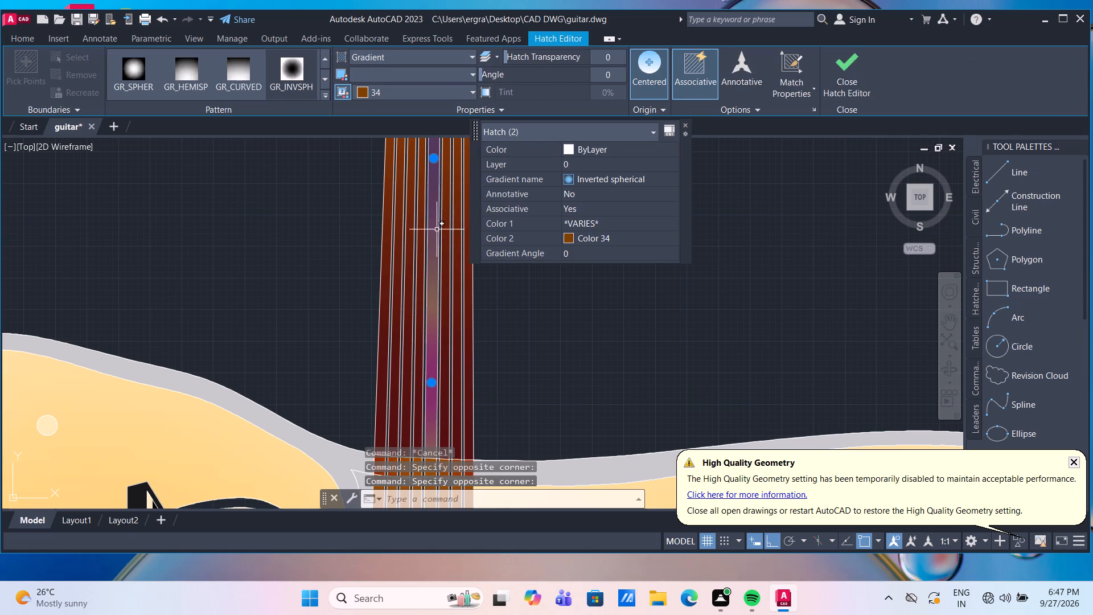
{"action": "middle_click_drag", "start_coordinate": [434, 239], "coordinate": [388, 404]}
{"action": "scroll", "coordinate": [413, 305], "scroll_direction": "down", "scroll_amount": 3}
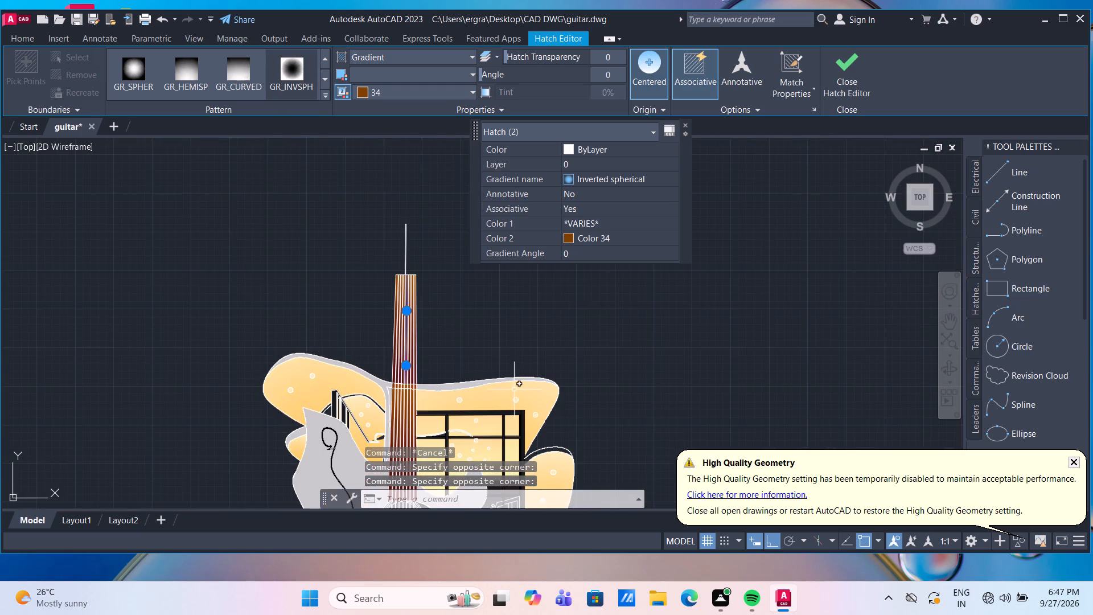
{"action": "scroll", "coordinate": [505, 379], "scroll_direction": "up", "scroll_amount": 2}
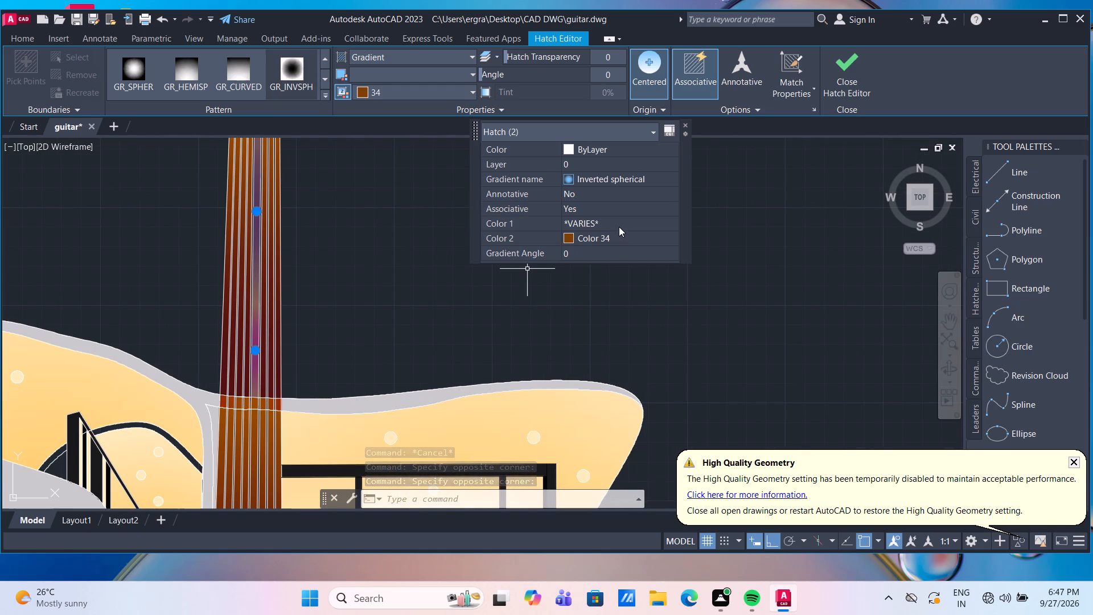
{"action": "left_click", "coordinate": [619, 227]}
{"action": "left_click", "coordinate": [619, 227]}
{"action": "scroll", "coordinate": [616, 256], "scroll_direction": "down", "scroll_amount": 2}
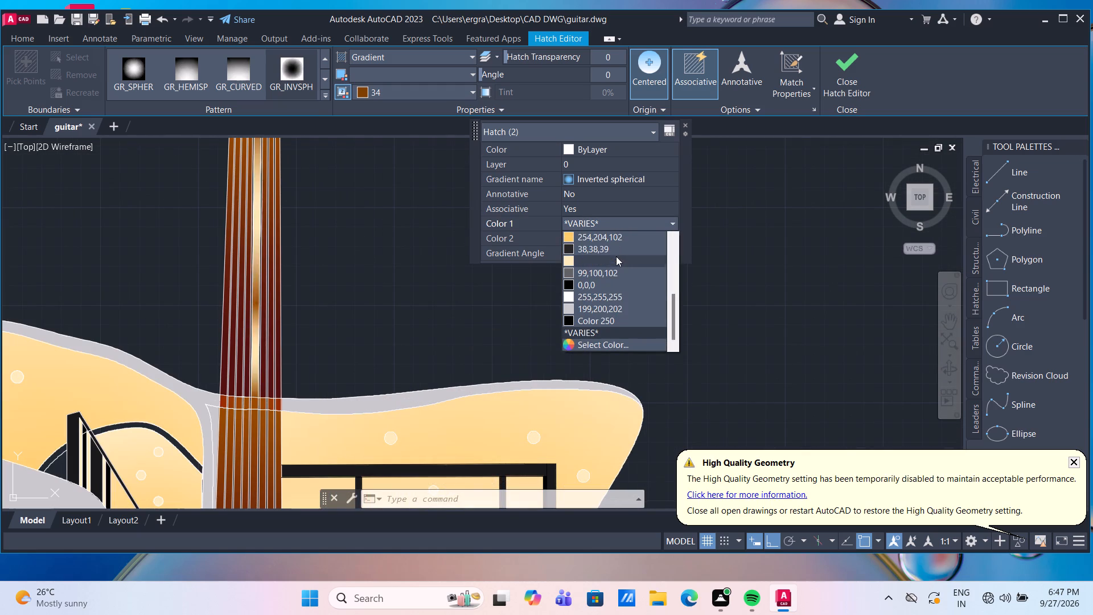
{"action": "scroll", "coordinate": [616, 265], "scroll_direction": "up", "scroll_amount": 3}
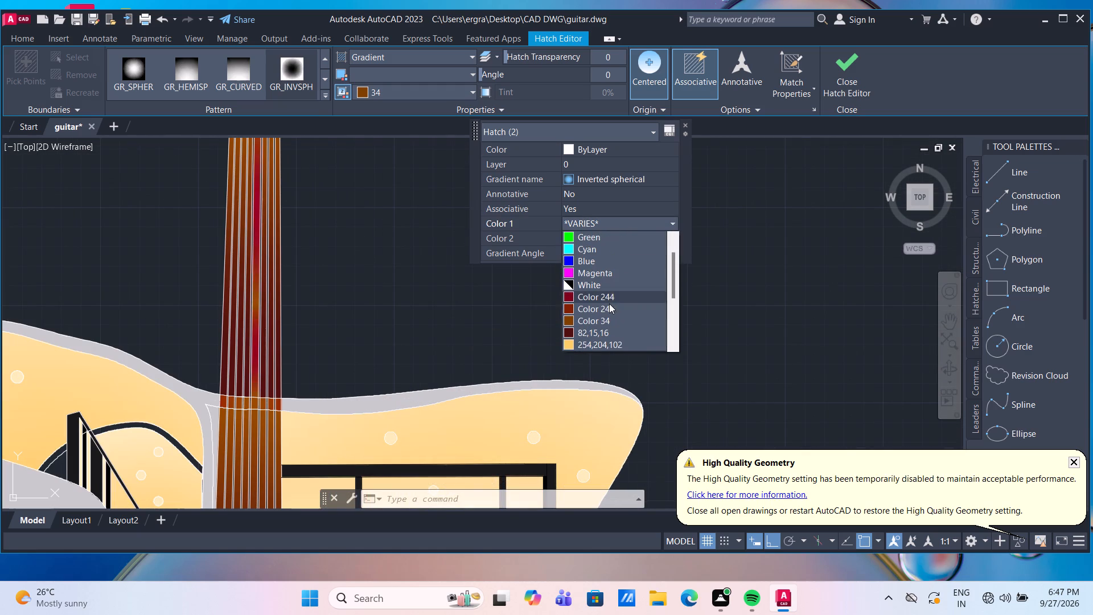
{"action": "left_click", "coordinate": [610, 334]}
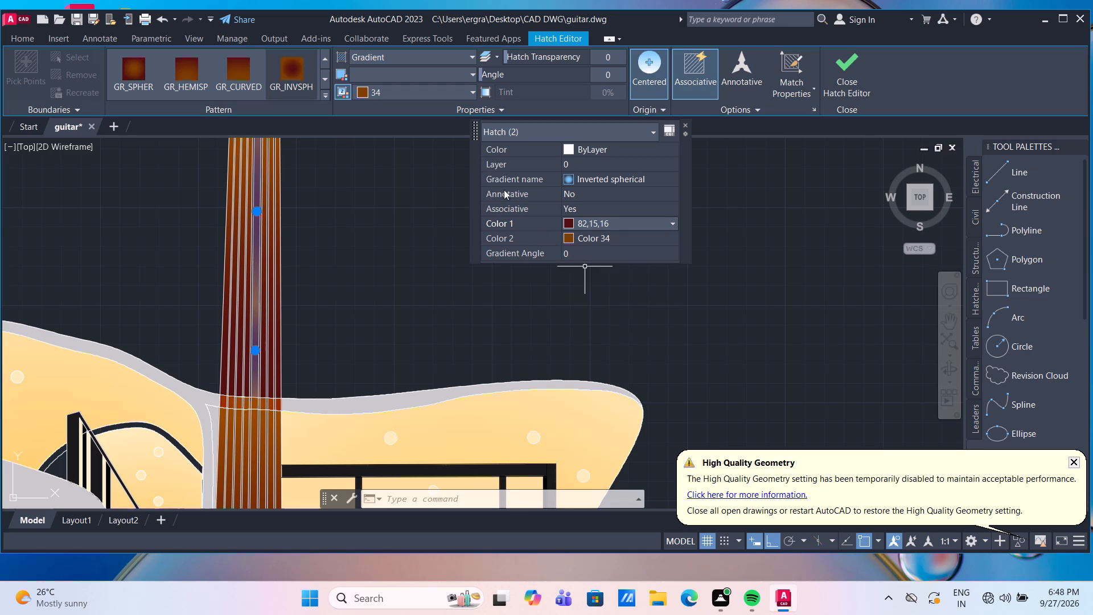
Change the gradient of both selected neck strip hatches to Inverted curved.
{"action": "left_click", "coordinate": [609, 176]}
{"action": "left_click", "coordinate": [609, 176]}
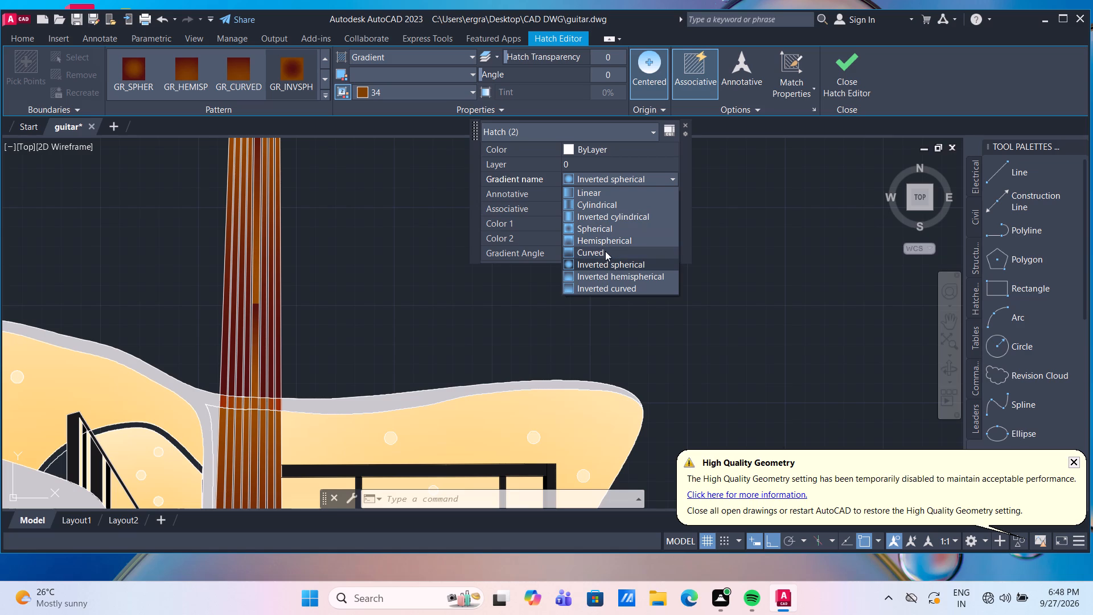
{"action": "left_click", "coordinate": [611, 290]}
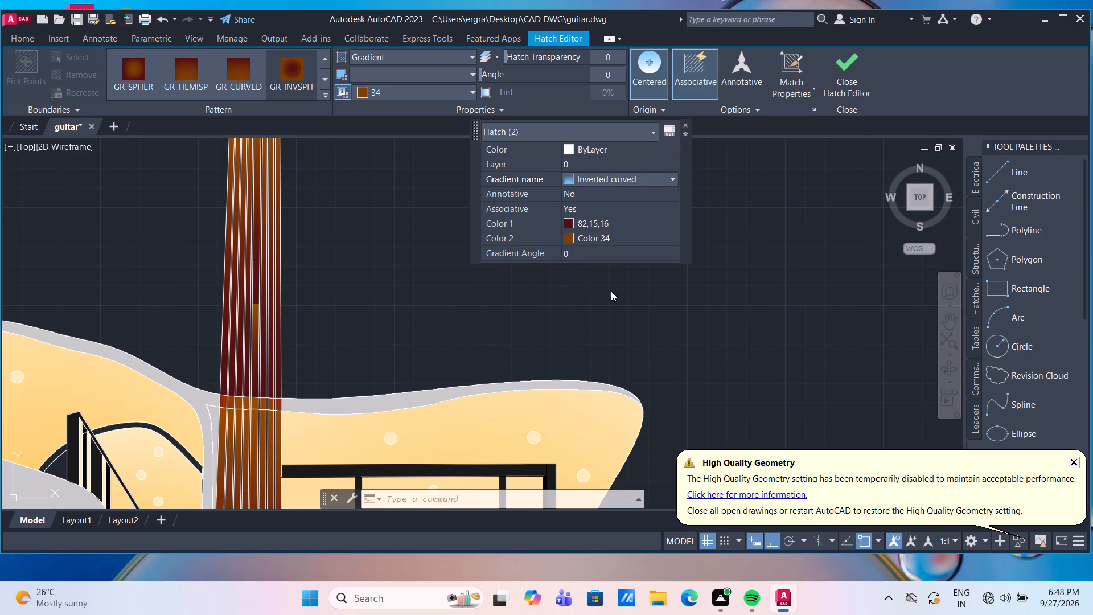
{"action": "key", "text": "Escape"}
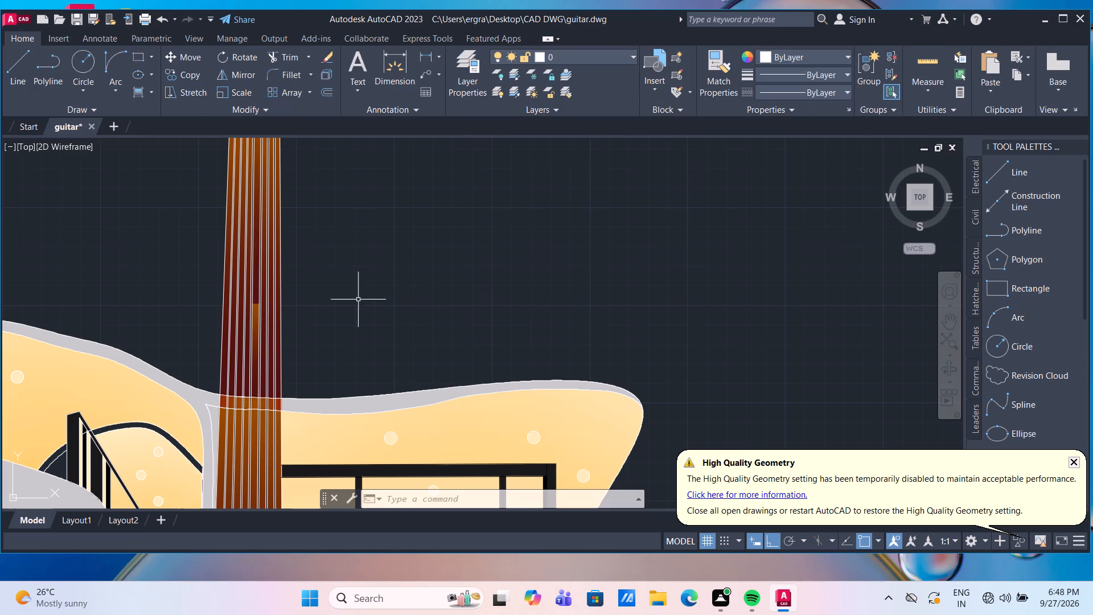
Examine the recoloured centre strip against its neighbours, up close and in the whole guitar elevation.
{"action": "scroll", "coordinate": [237, 306], "scroll_direction": "up", "scroll_amount": 1}
{"action": "scroll", "coordinate": [288, 323], "scroll_direction": "up", "scroll_amount": 2}
{"action": "scroll", "coordinate": [277, 311], "scroll_direction": "down", "scroll_amount": 1}
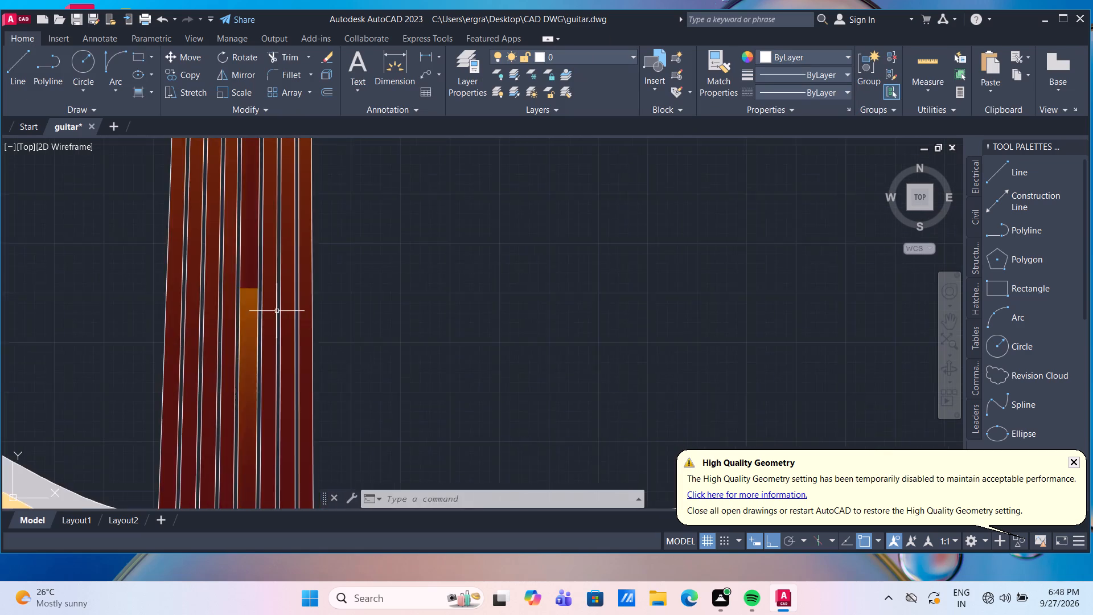
{"action": "scroll", "coordinate": [277, 311], "scroll_direction": "down", "scroll_amount": 3}
{"action": "scroll", "coordinate": [477, 313], "scroll_direction": "down", "scroll_amount": 1}
{"action": "middle_click", "coordinate": [556, 269]}
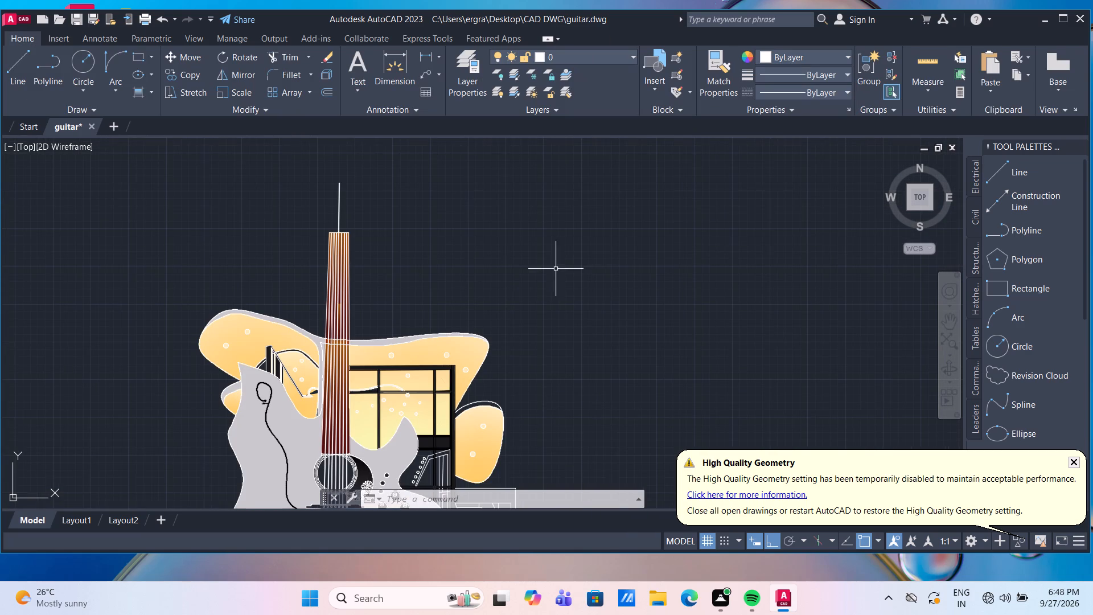
{"action": "scroll", "coordinate": [570, 270], "scroll_direction": "down", "scroll_amount": 3}
{"action": "middle_click_drag", "start_coordinate": [588, 285], "coordinate": [584, 241]}
{"action": "scroll", "coordinate": [585, 247], "scroll_direction": "up", "scroll_amount": 1}
{"action": "scroll", "coordinate": [512, 215], "scroll_direction": "up", "scroll_amount": 2}
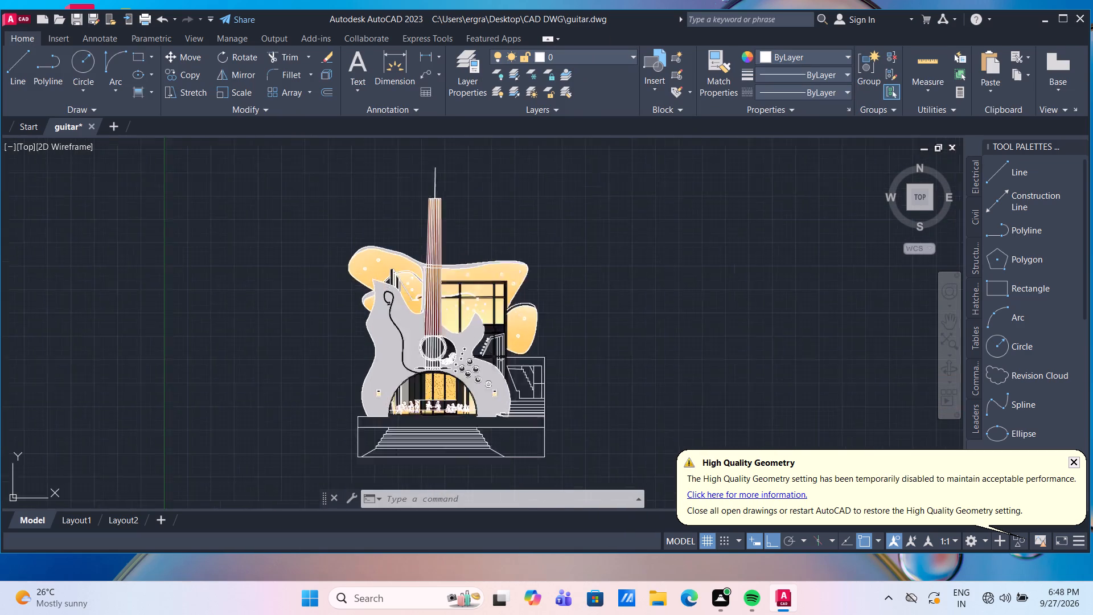
{"action": "scroll", "coordinate": [421, 237], "scroll_direction": "up", "scroll_amount": 4}
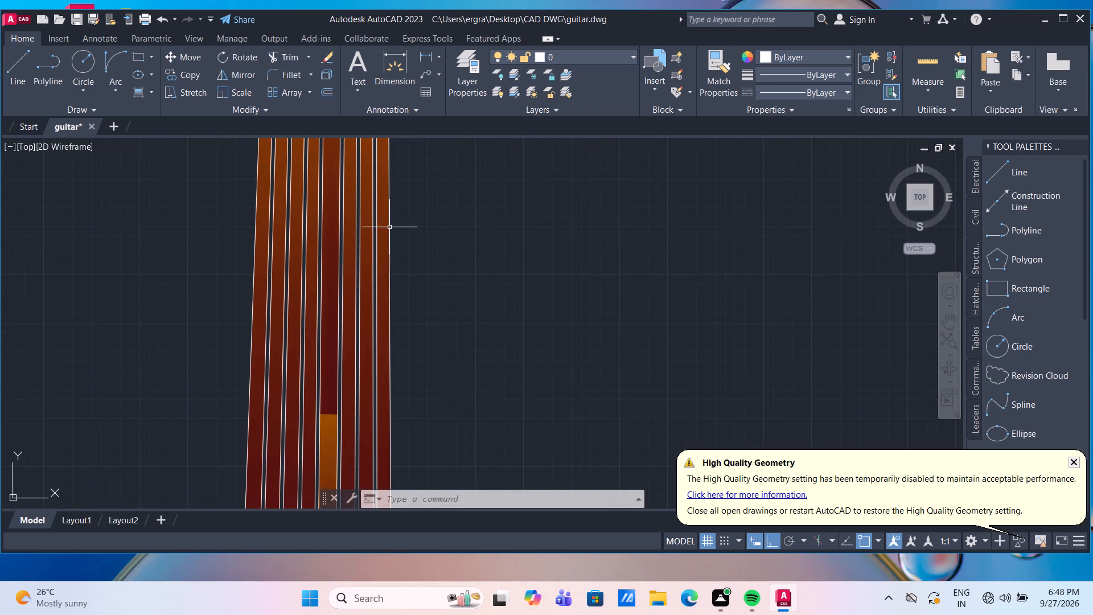
{"action": "scroll", "coordinate": [389, 227], "scroll_direction": "up", "scroll_amount": 1}
{"action": "middle_click_drag", "start_coordinate": [279, 266], "coordinate": [381, 235]}
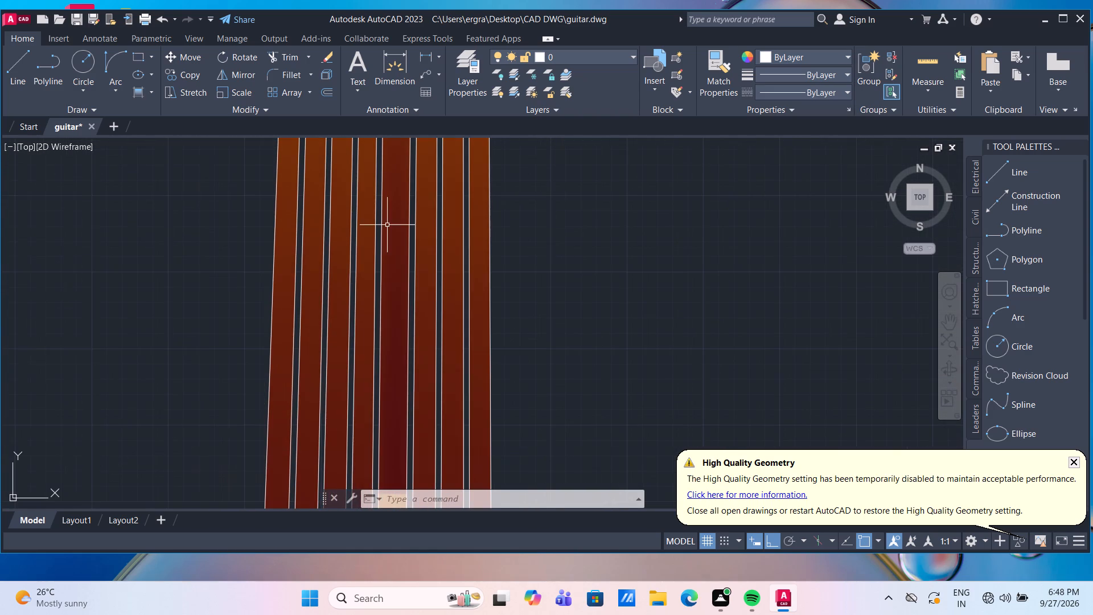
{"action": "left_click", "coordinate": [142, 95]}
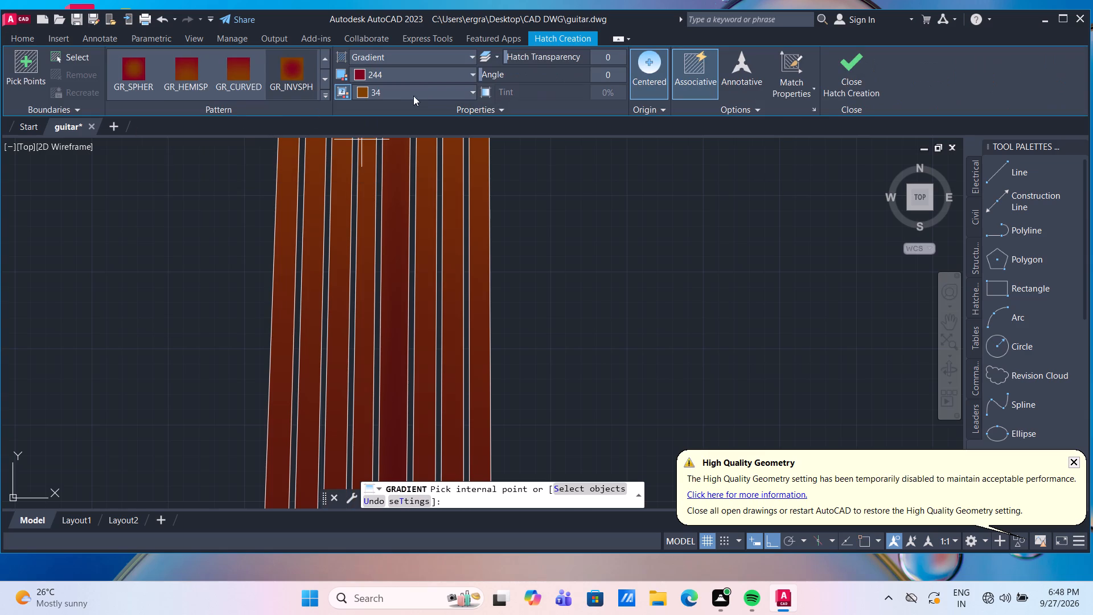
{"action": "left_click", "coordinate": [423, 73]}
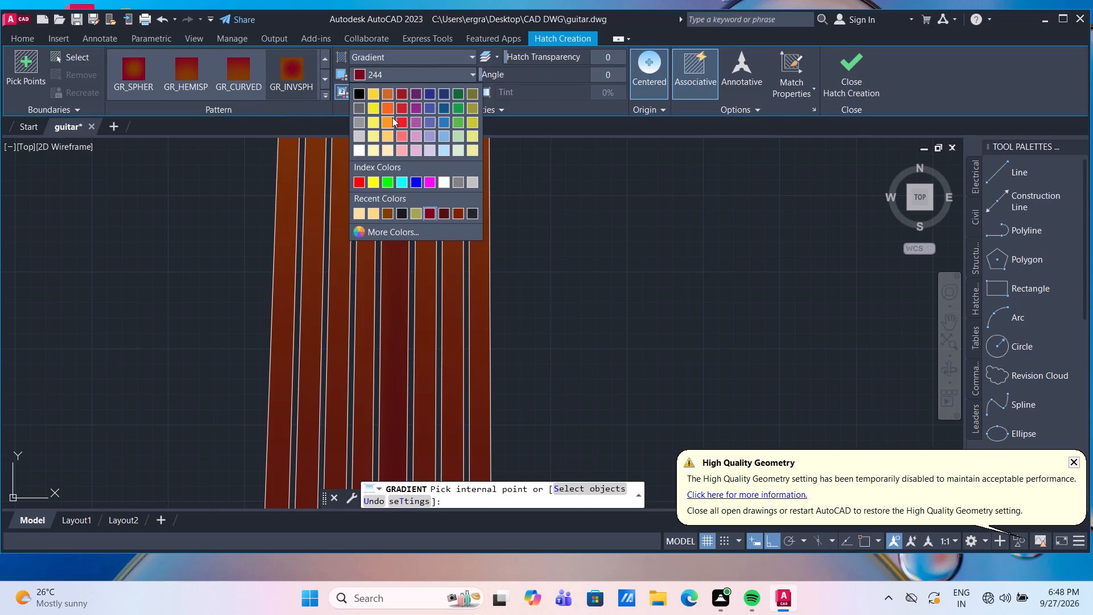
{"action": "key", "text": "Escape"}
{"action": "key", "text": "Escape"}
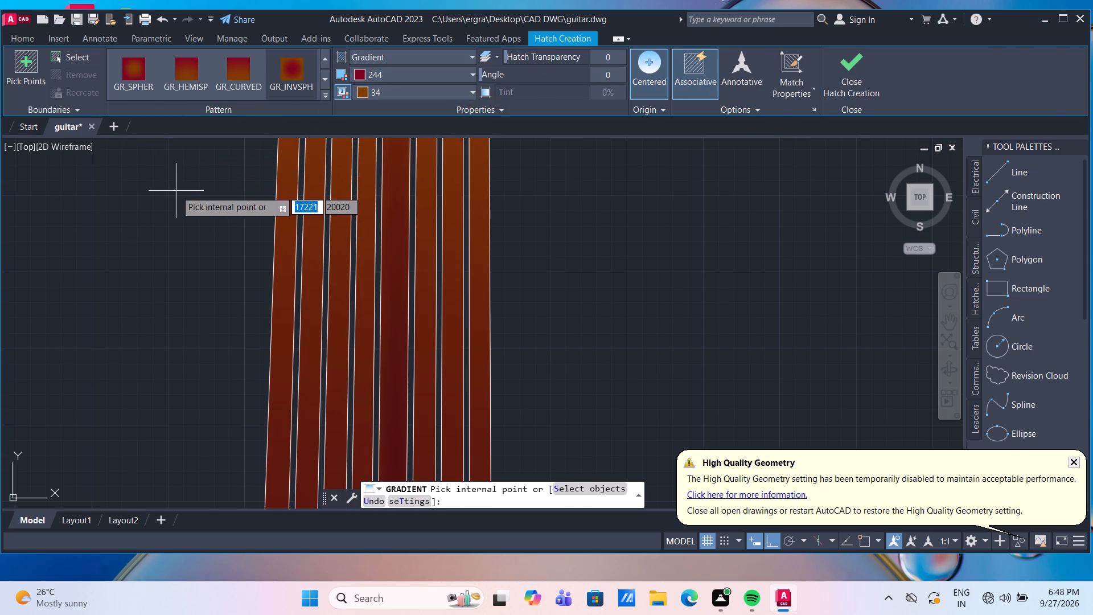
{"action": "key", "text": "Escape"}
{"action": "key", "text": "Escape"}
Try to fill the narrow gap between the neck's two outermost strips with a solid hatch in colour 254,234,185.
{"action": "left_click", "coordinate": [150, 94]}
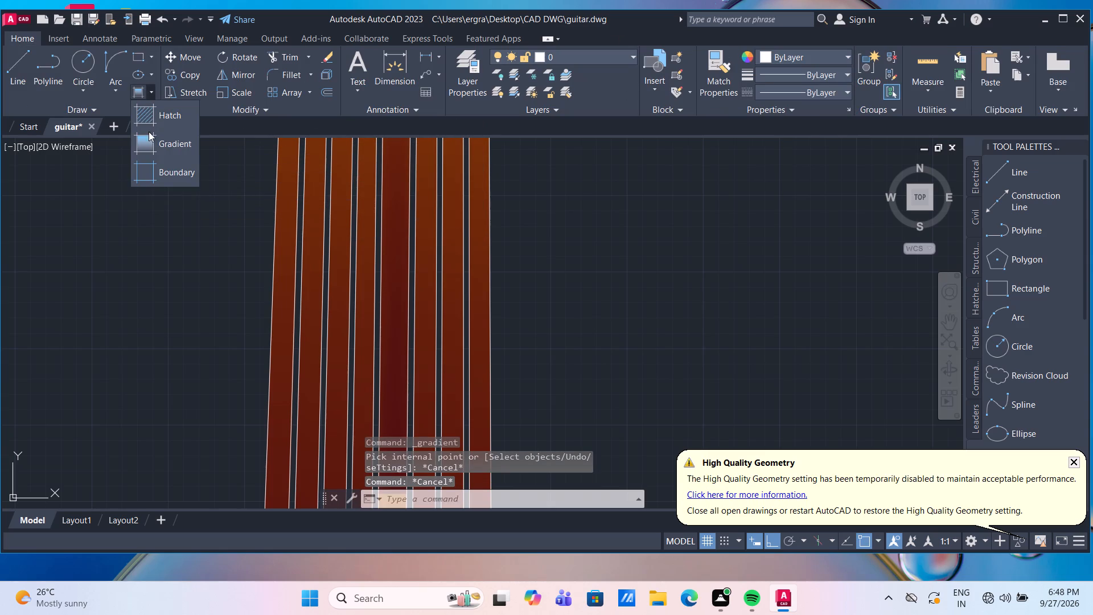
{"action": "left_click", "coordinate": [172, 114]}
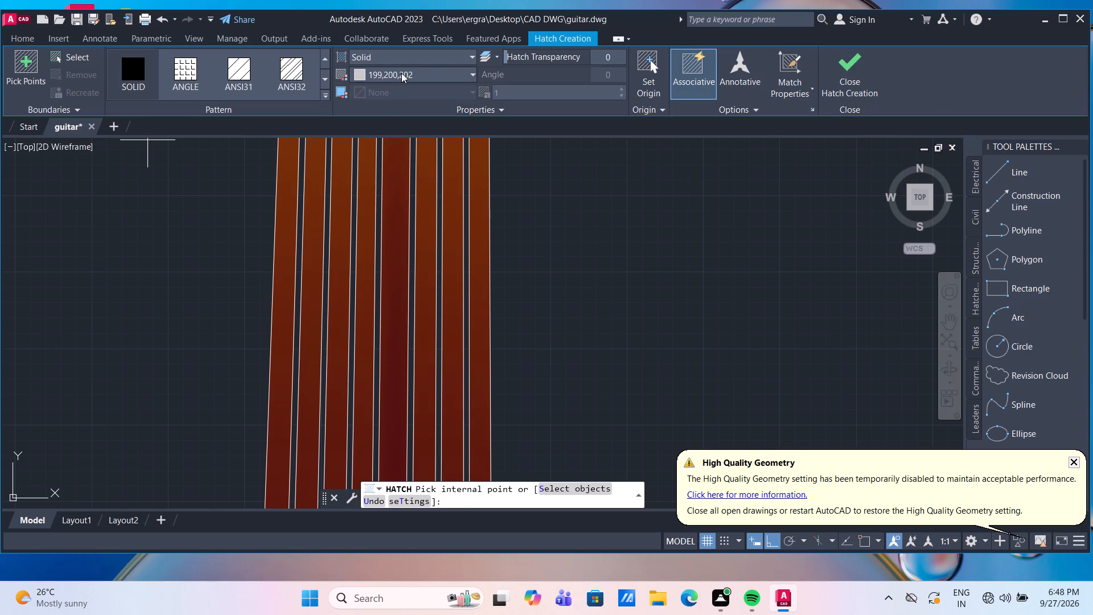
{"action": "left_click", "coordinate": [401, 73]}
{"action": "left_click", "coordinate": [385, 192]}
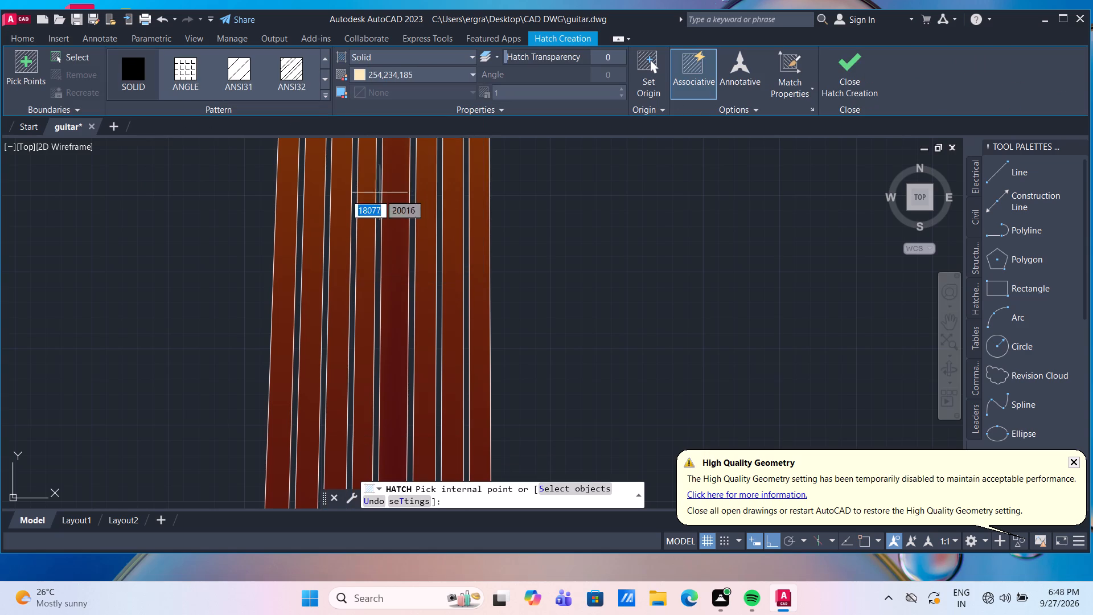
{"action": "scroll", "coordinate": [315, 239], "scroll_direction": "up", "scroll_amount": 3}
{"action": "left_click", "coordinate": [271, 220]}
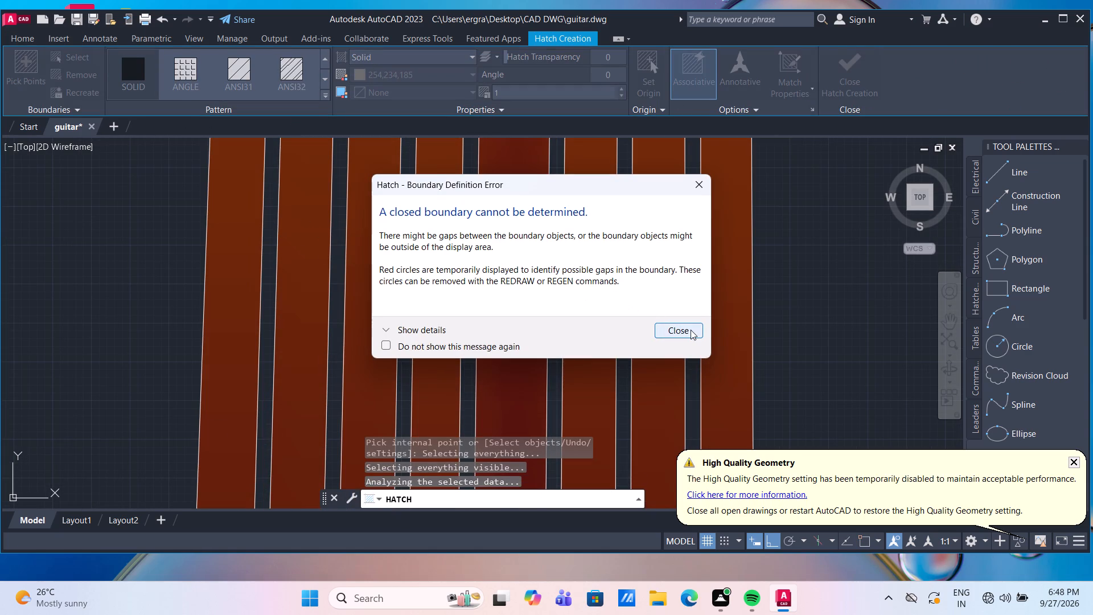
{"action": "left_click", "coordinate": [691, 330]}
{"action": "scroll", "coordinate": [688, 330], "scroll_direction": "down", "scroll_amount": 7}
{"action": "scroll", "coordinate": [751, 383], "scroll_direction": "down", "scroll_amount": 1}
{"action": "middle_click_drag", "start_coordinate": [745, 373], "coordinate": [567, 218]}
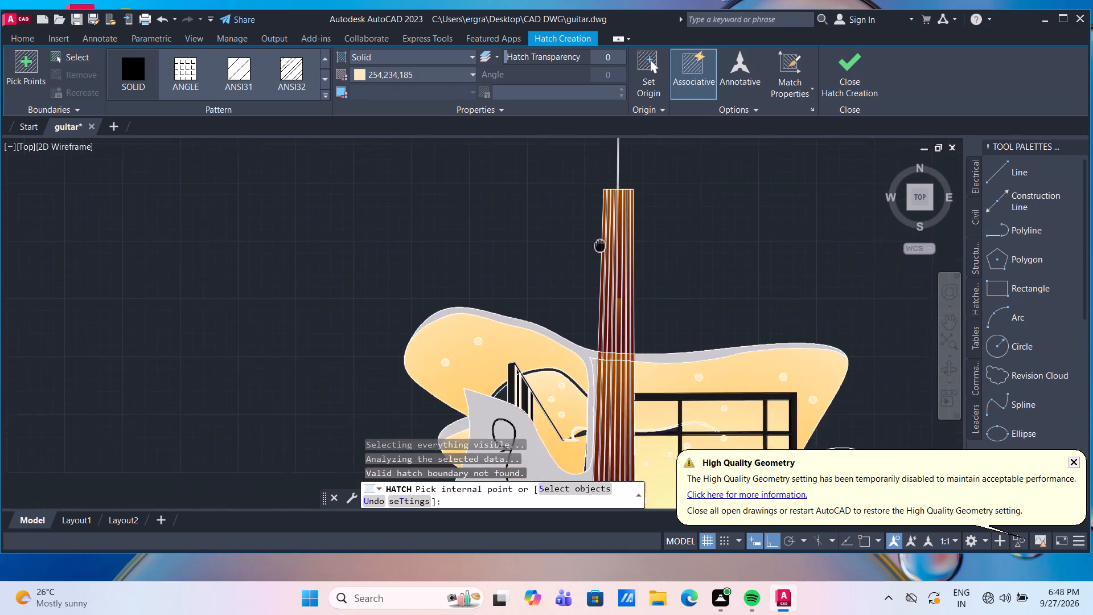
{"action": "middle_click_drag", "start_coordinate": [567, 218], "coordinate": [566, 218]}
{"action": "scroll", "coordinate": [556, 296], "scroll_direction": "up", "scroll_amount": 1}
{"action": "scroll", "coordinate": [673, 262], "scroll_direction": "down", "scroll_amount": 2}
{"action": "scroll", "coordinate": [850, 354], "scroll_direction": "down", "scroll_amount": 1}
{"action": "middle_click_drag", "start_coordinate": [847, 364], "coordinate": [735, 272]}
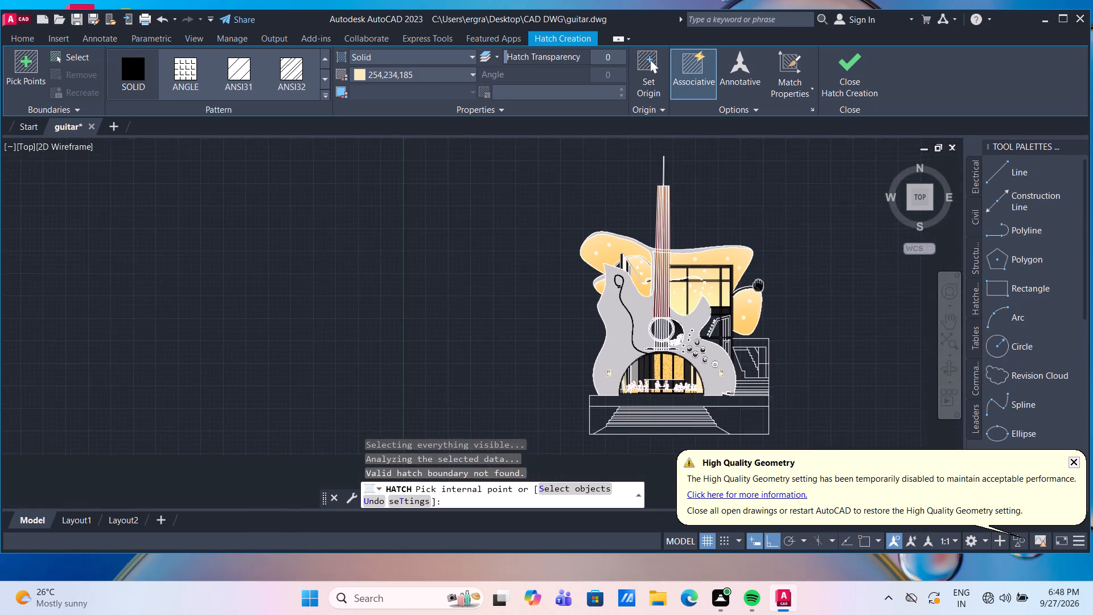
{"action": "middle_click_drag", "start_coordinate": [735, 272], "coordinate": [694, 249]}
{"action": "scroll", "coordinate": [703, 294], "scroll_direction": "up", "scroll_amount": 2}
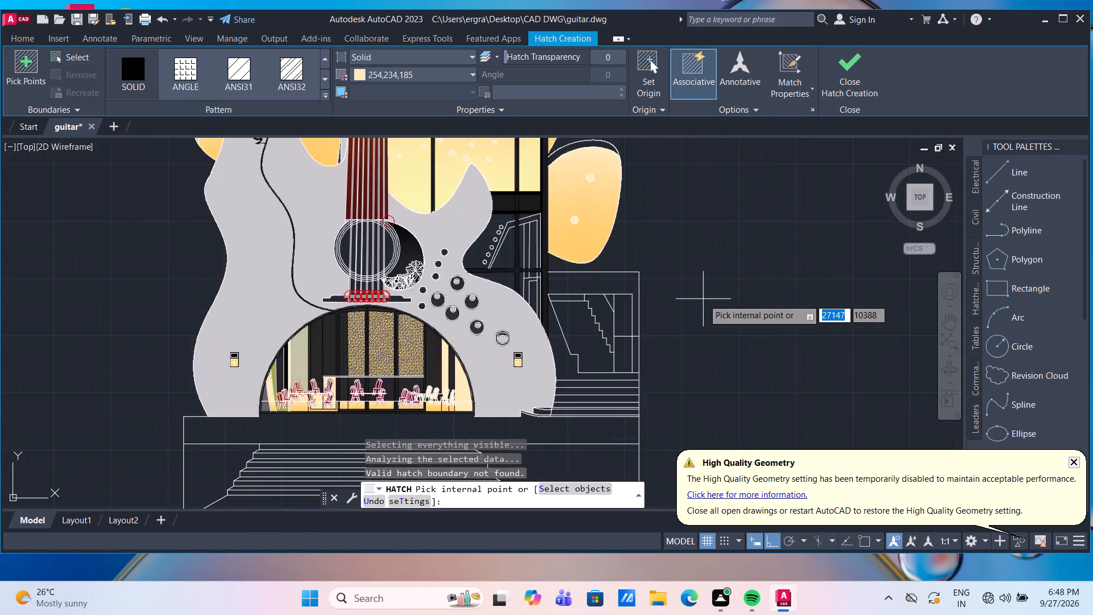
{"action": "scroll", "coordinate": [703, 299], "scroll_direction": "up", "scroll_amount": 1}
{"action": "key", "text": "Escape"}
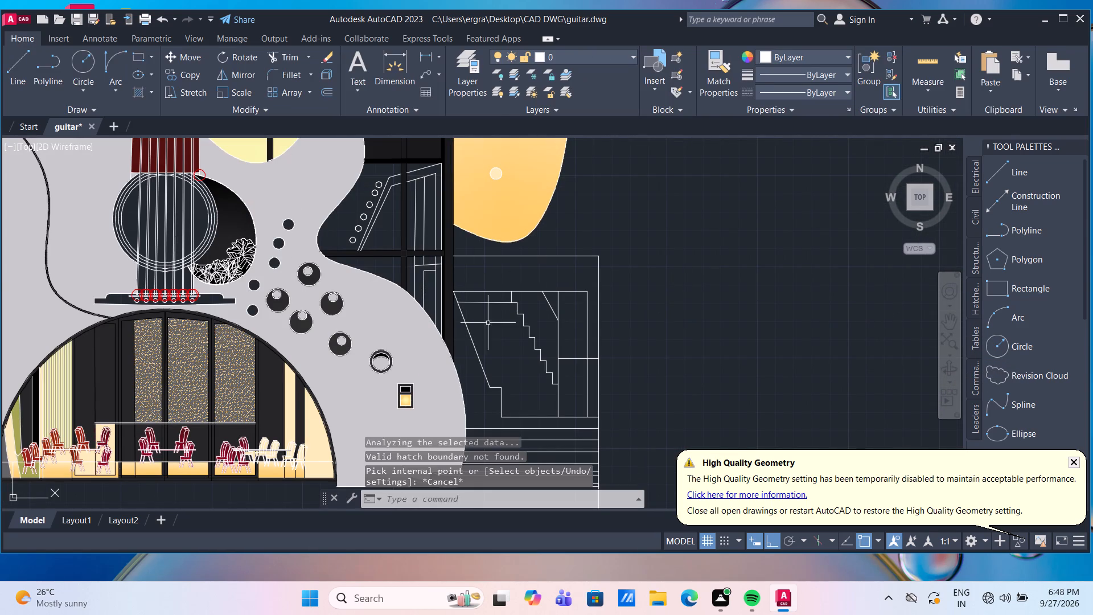
Copy the staircase's top horizontal line down to each of the seven step corners below it.
{"action": "scroll", "coordinate": [576, 338], "scroll_direction": "up", "scroll_amount": 2}
{"action": "left_click", "coordinate": [378, 258]}
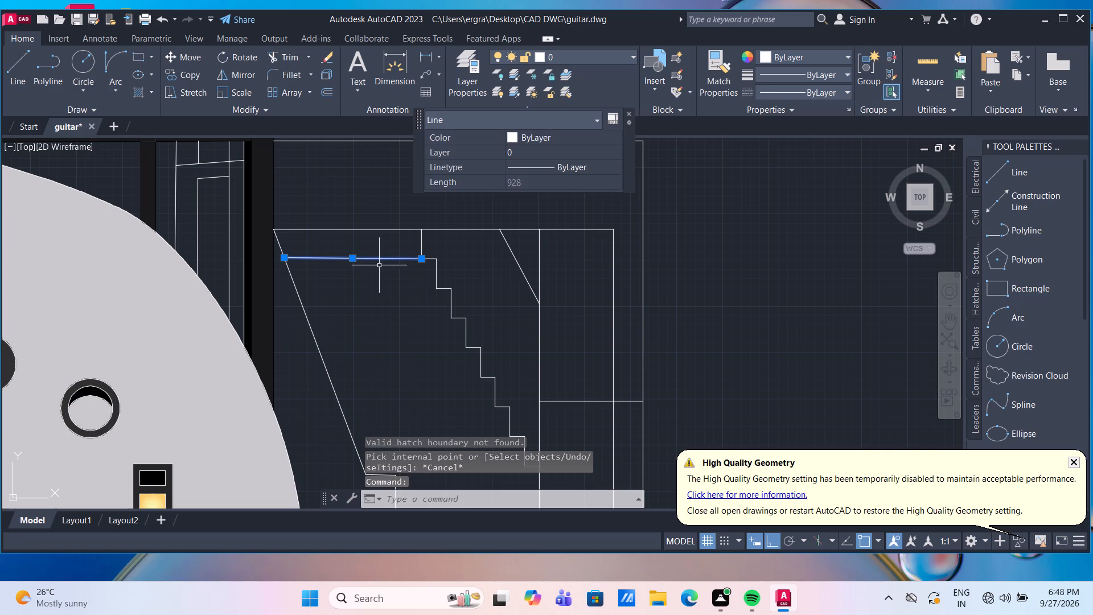
{"action": "type", "text": "co"}
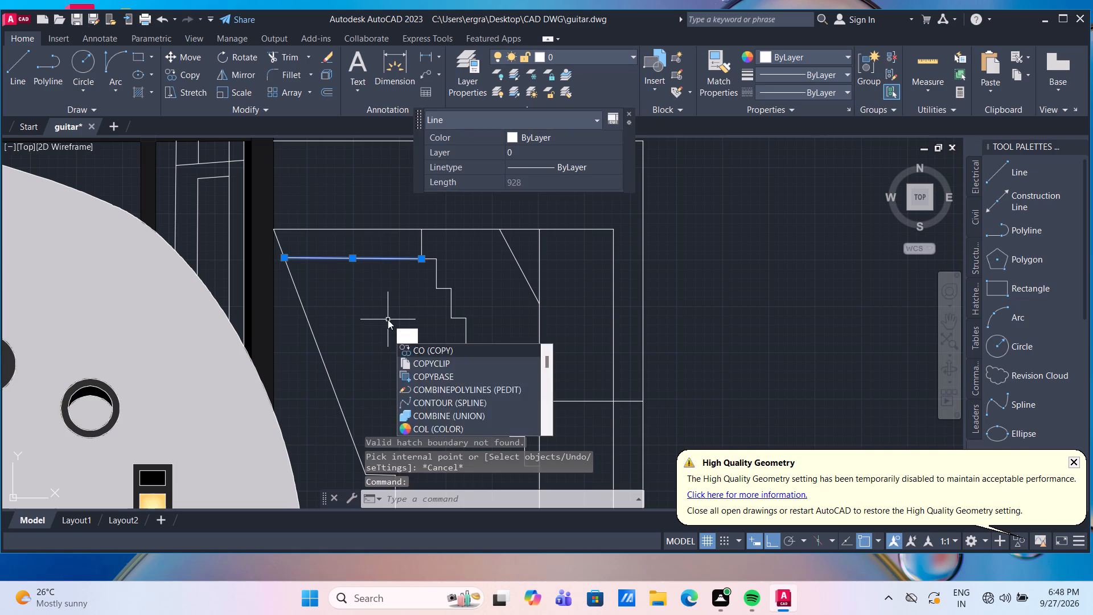
{"action": "key", "text": "Return"}
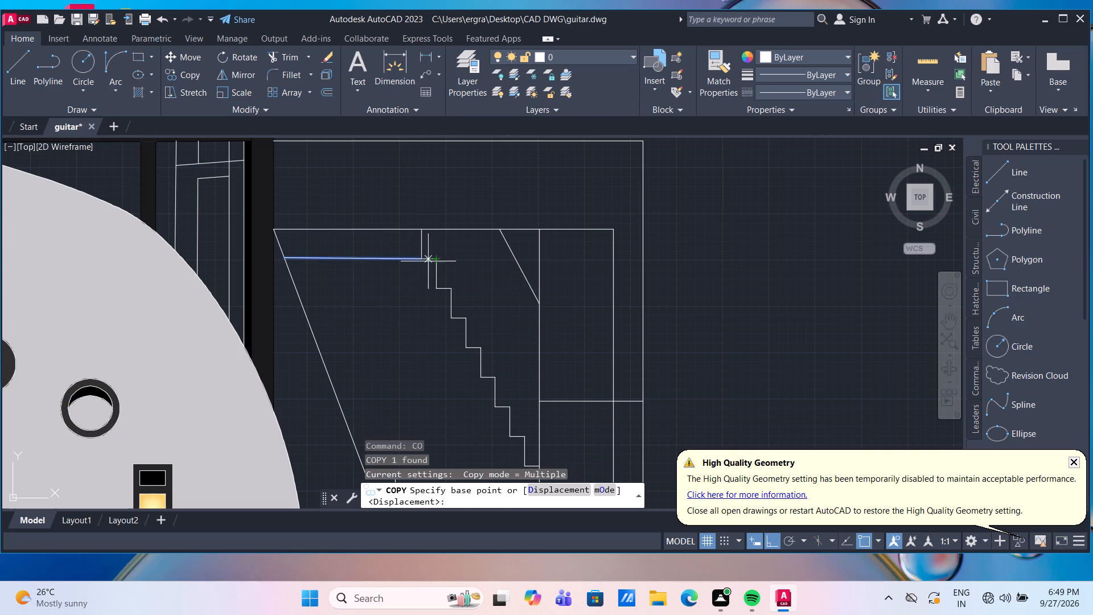
{"action": "left_click", "coordinate": [420, 261]}
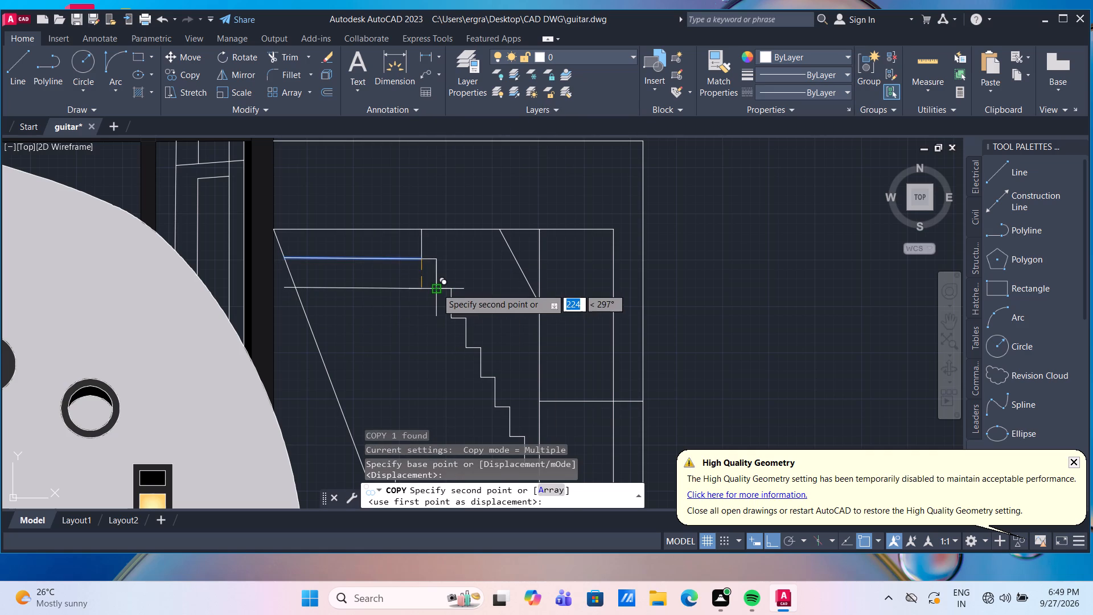
{"action": "left_click", "coordinate": [437, 288]}
{"action": "left_click", "coordinate": [454, 319]}
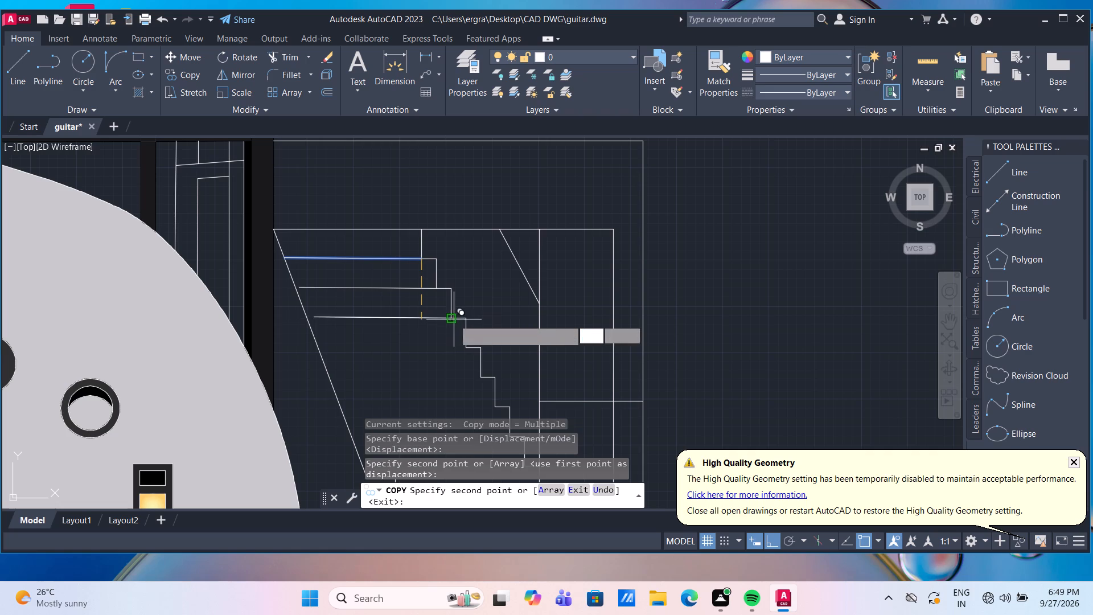
{"action": "left_click", "coordinate": [463, 351]}
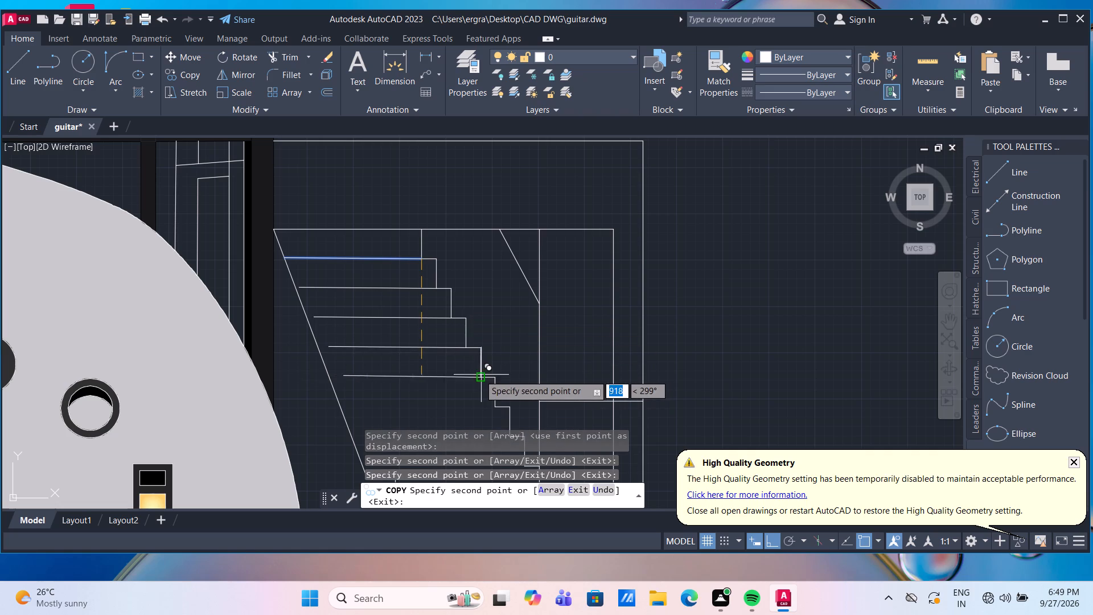
{"action": "left_click", "coordinate": [479, 375]}
{"action": "scroll", "coordinate": [499, 380], "scroll_direction": "down", "scroll_amount": 1}
{"action": "middle_click_drag", "start_coordinate": [500, 371], "coordinate": [466, 276]}
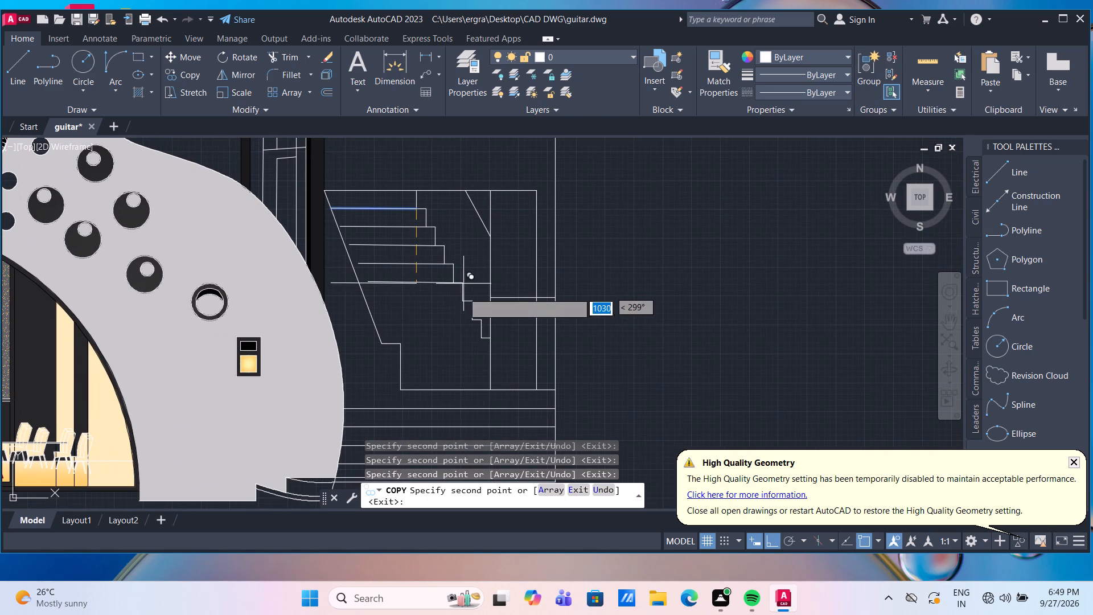
{"action": "left_click", "coordinate": [462, 304]}
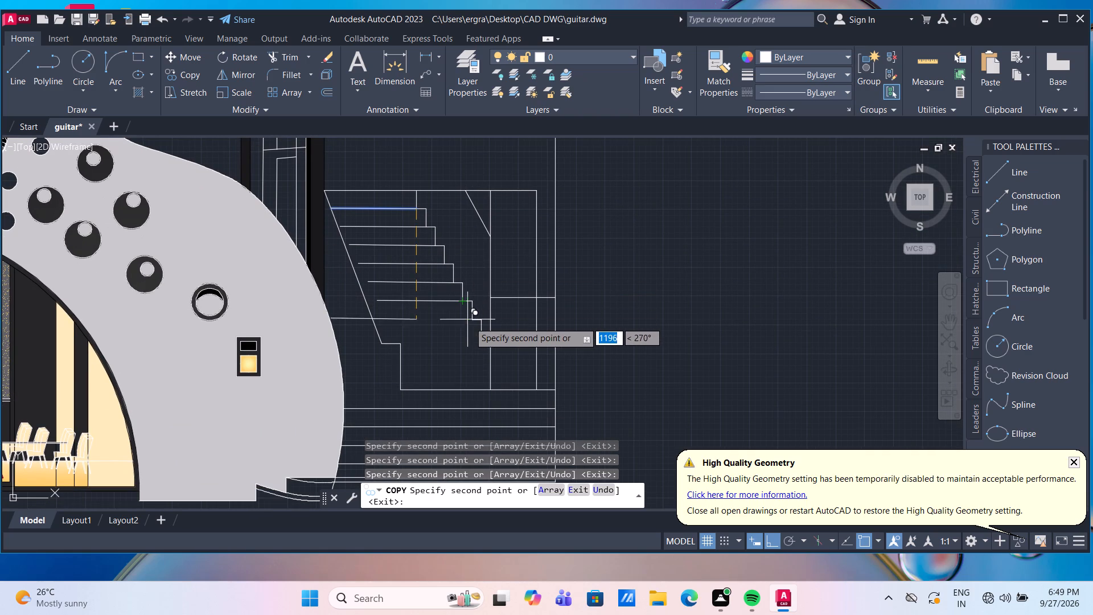
{"action": "left_click", "coordinate": [471, 323]}
{"action": "left_click", "coordinate": [481, 339]}
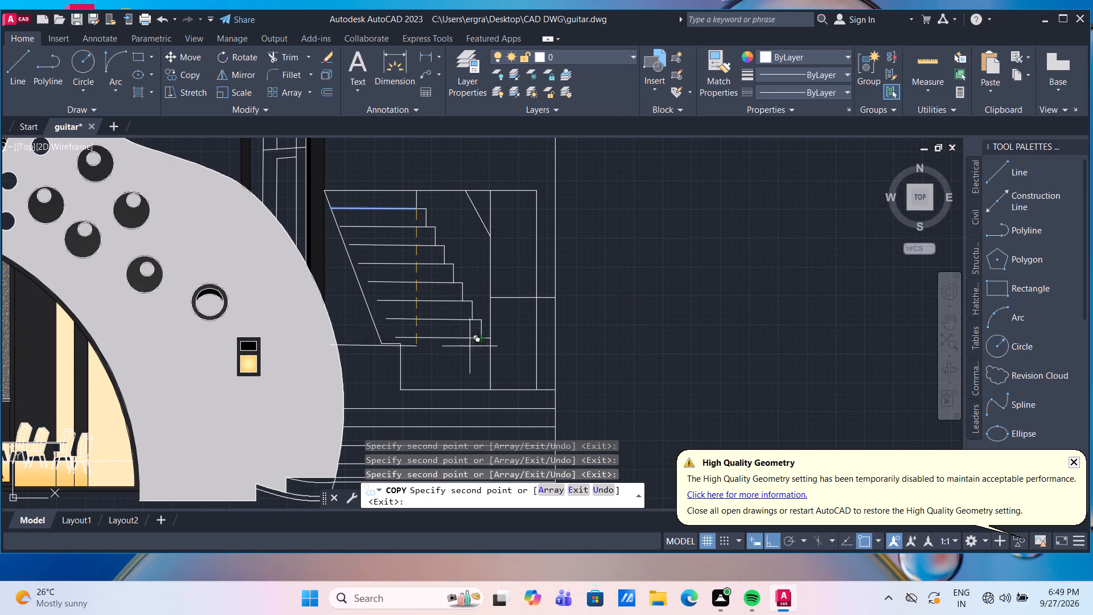
{"action": "key", "text": "Escape"}
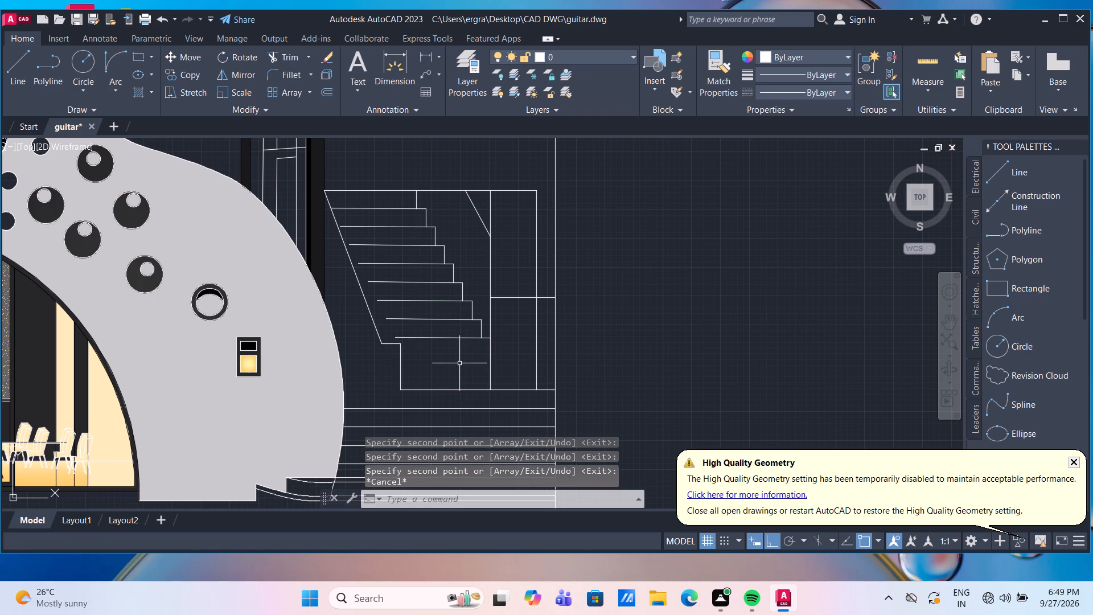
Extend the staircase's horizontal step lines to meet the slanted boundary line beside the guitar body.
{"action": "type", "text": "ex"}
{"action": "key", "text": "Return"}
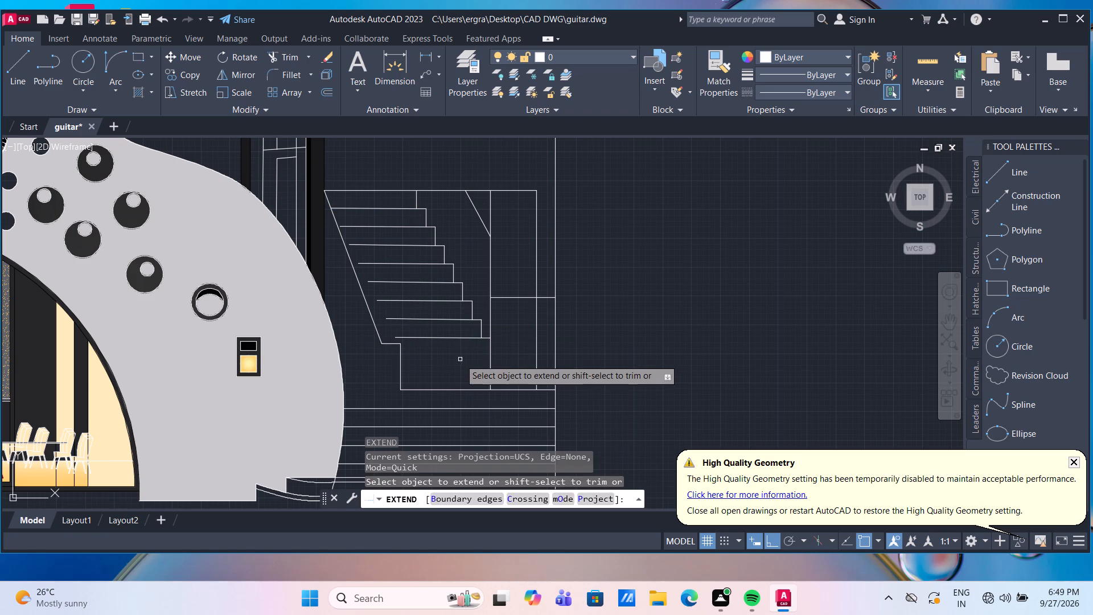
{"action": "left_click", "coordinate": [465, 355]}
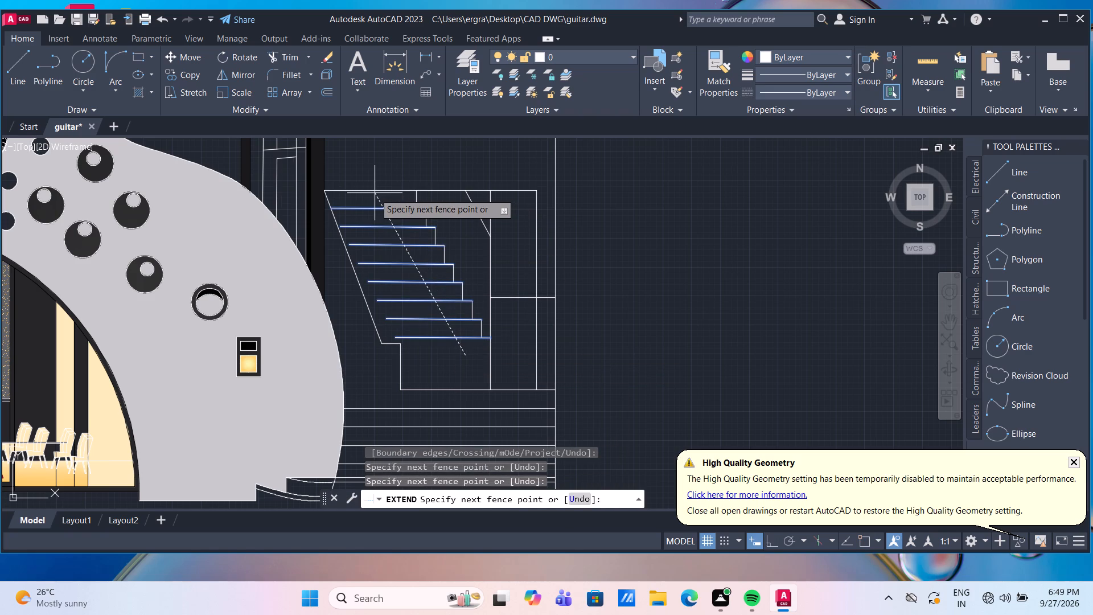
{"action": "left_click", "coordinate": [375, 193]}
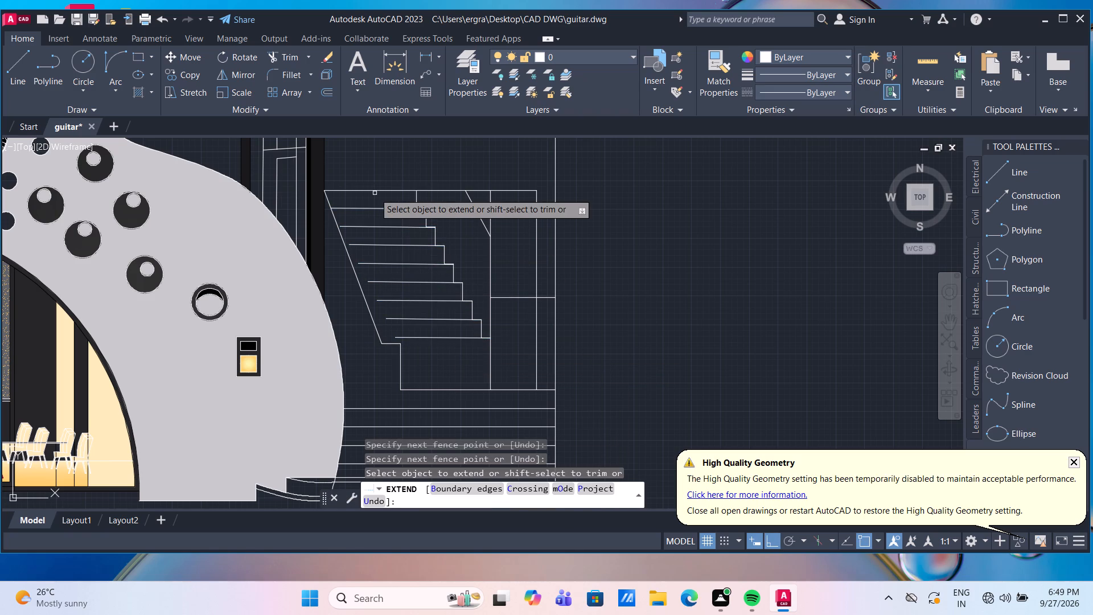
{"action": "left_click", "coordinate": [366, 204]}
{"action": "left_click", "coordinate": [426, 347]}
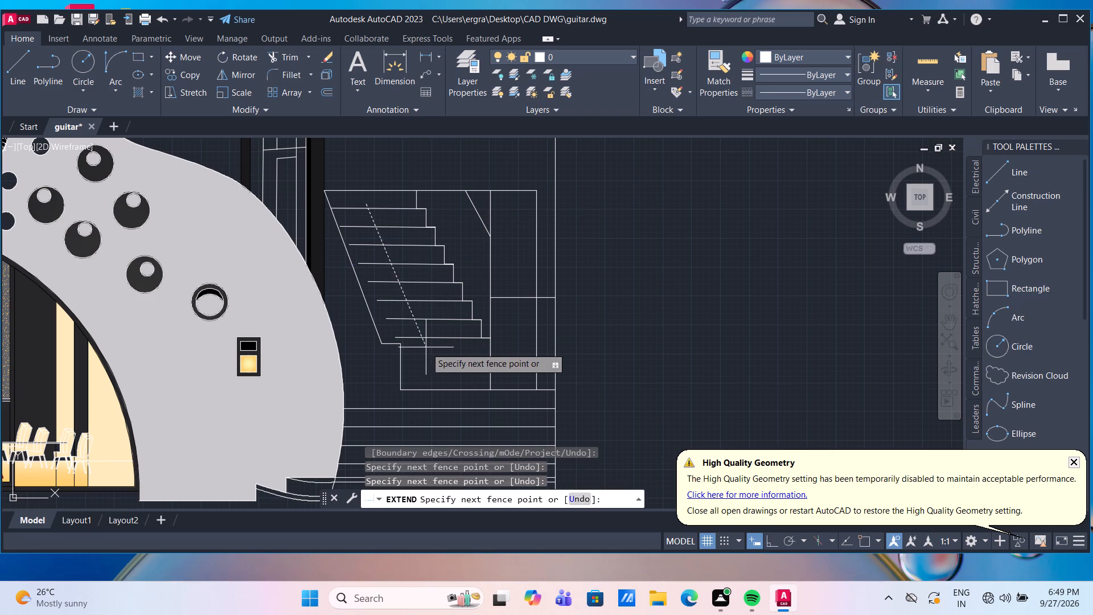
{"action": "key", "text": "Escape"}
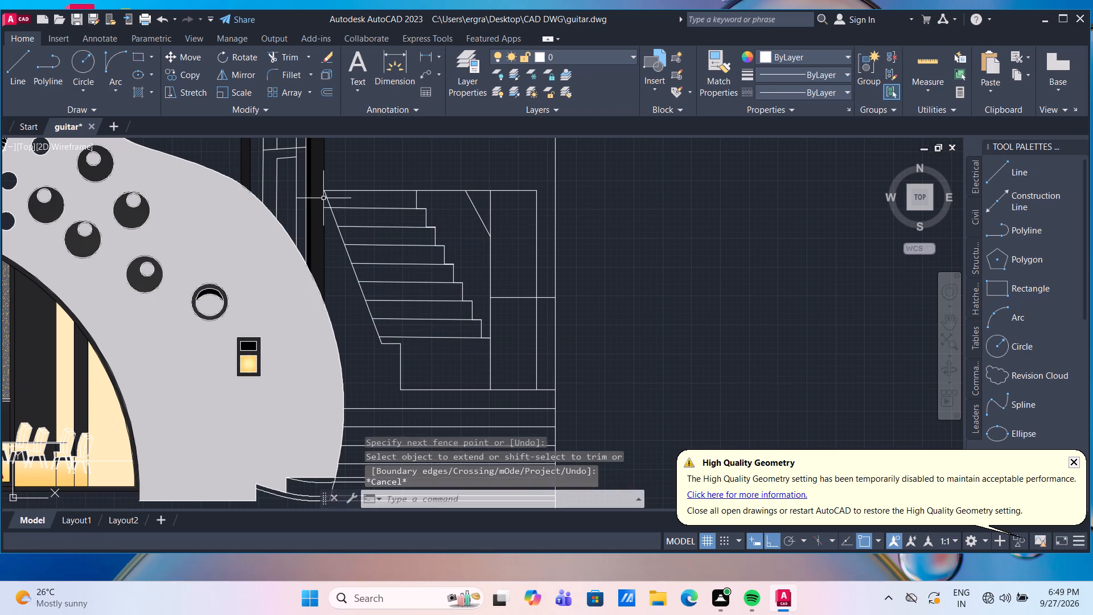
Trim the part of the top step line that overshoots the staircase's slanted boundary.
{"action": "scroll", "coordinate": [323, 198], "scroll_direction": "up", "scroll_amount": 2}
{"action": "type", "text": "tr"}
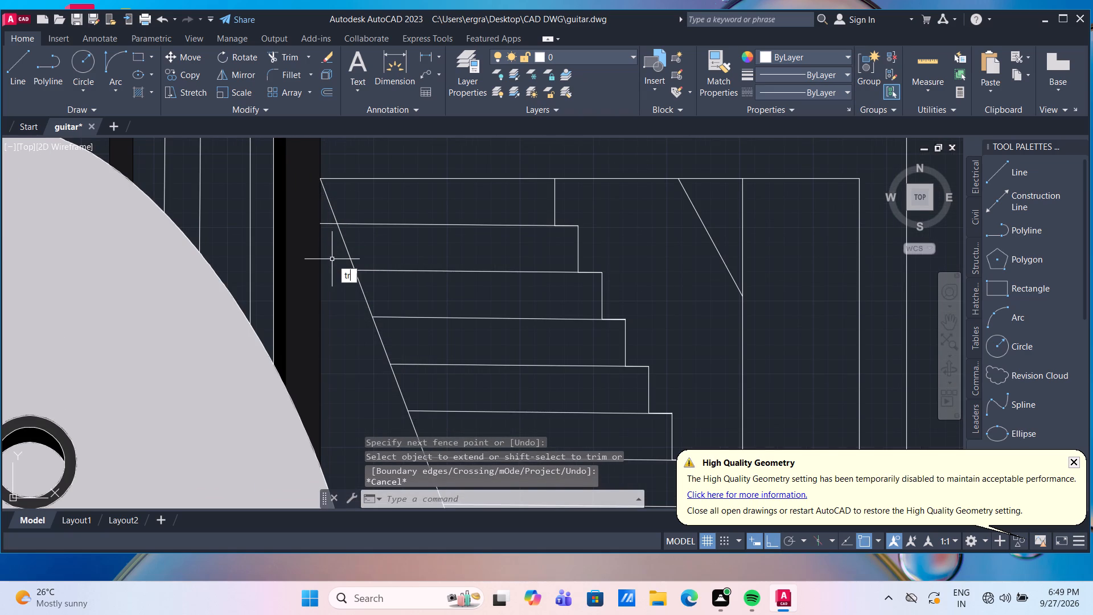
{"action": "key", "text": "Return"}
{"action": "left_click", "coordinate": [330, 224]}
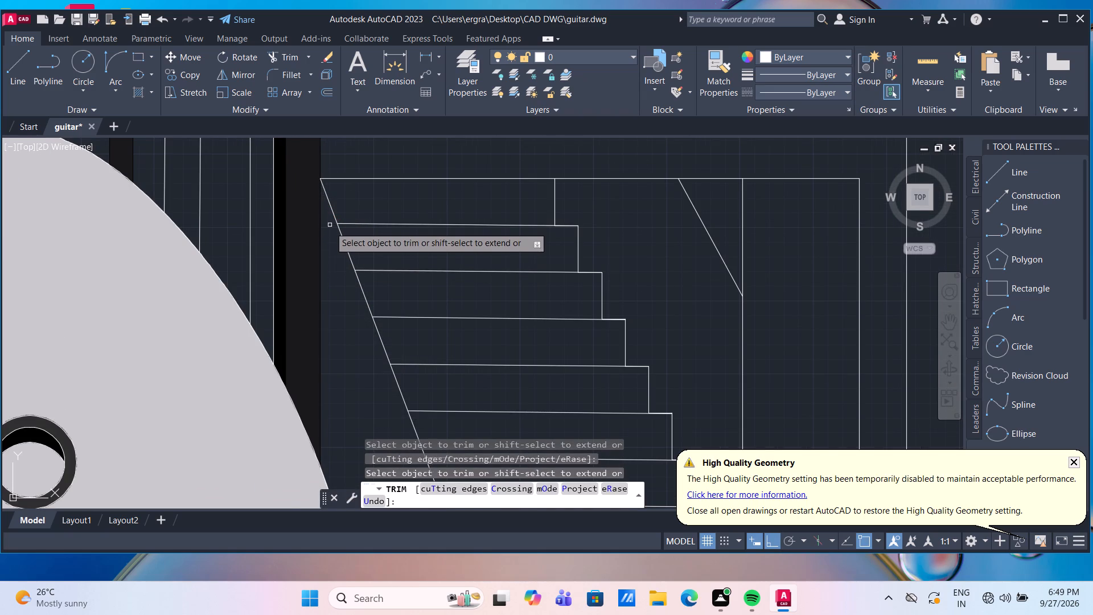
Examine the whole guitar elevation, including the top of the neck and the area between guitar body and staircase.
{"action": "scroll", "coordinate": [330, 243], "scroll_direction": "down", "scroll_amount": 2}
{"action": "scroll", "coordinate": [578, 315], "scroll_direction": "down", "scroll_amount": 3}
{"action": "middle_click_drag", "start_coordinate": [644, 346], "coordinate": [605, 289]}
{"action": "middle_click_drag", "start_coordinate": [604, 294], "coordinate": [623, 332]}
{"action": "scroll", "coordinate": [621, 329], "scroll_direction": "down", "scroll_amount": 1}
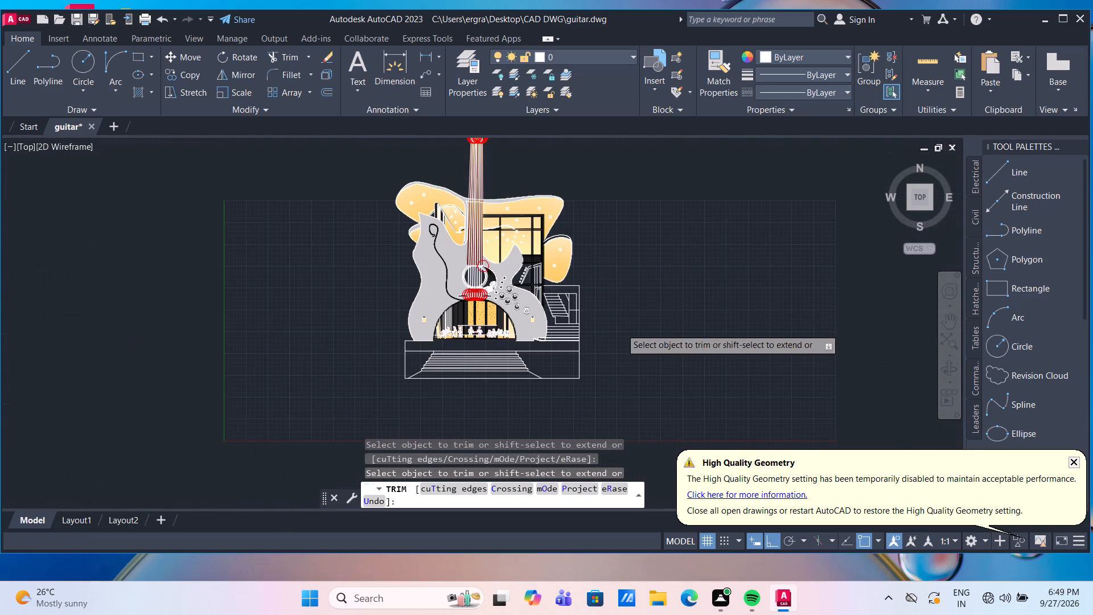
{"action": "scroll", "coordinate": [624, 286], "scroll_direction": "down", "scroll_amount": 1}
{"action": "scroll", "coordinate": [621, 240], "scroll_direction": "up", "scroll_amount": 1}
{"action": "scroll", "coordinate": [478, 162], "scroll_direction": "up", "scroll_amount": 5}
{"action": "middle_click_drag", "start_coordinate": [488, 176], "coordinate": [515, 273]}
{"action": "scroll", "coordinate": [513, 258], "scroll_direction": "down", "scroll_amount": 1}
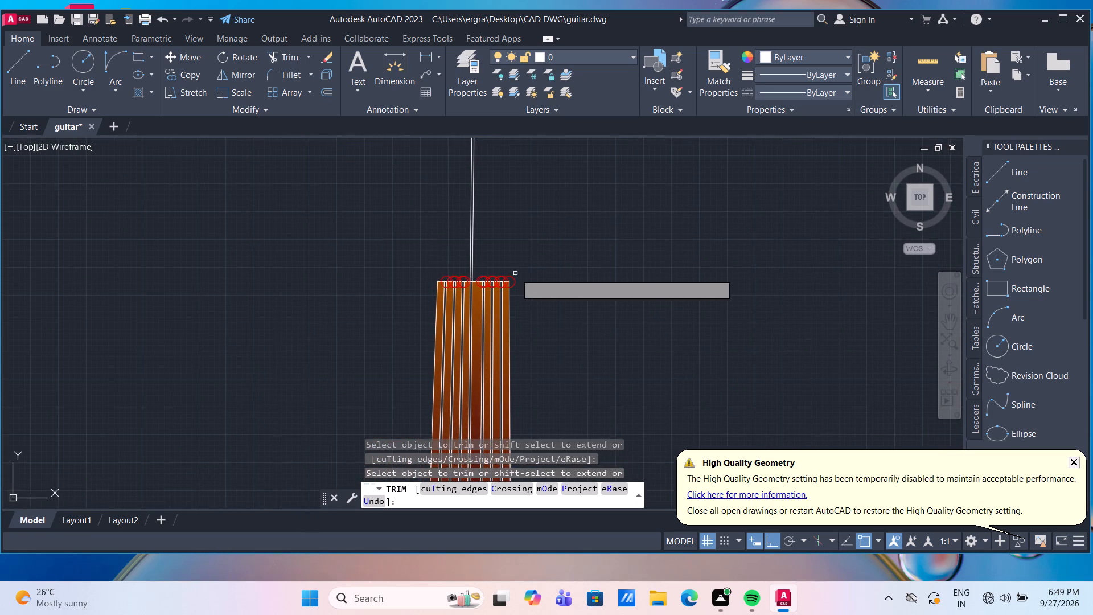
{"action": "key", "text": "Escape"}
{"action": "scroll", "coordinate": [539, 251], "scroll_direction": "down", "scroll_amount": 3}
{"action": "scroll", "coordinate": [605, 297], "scroll_direction": "down", "scroll_amount": 1}
{"action": "middle_click_drag", "start_coordinate": [614, 301], "coordinate": [543, 187]}
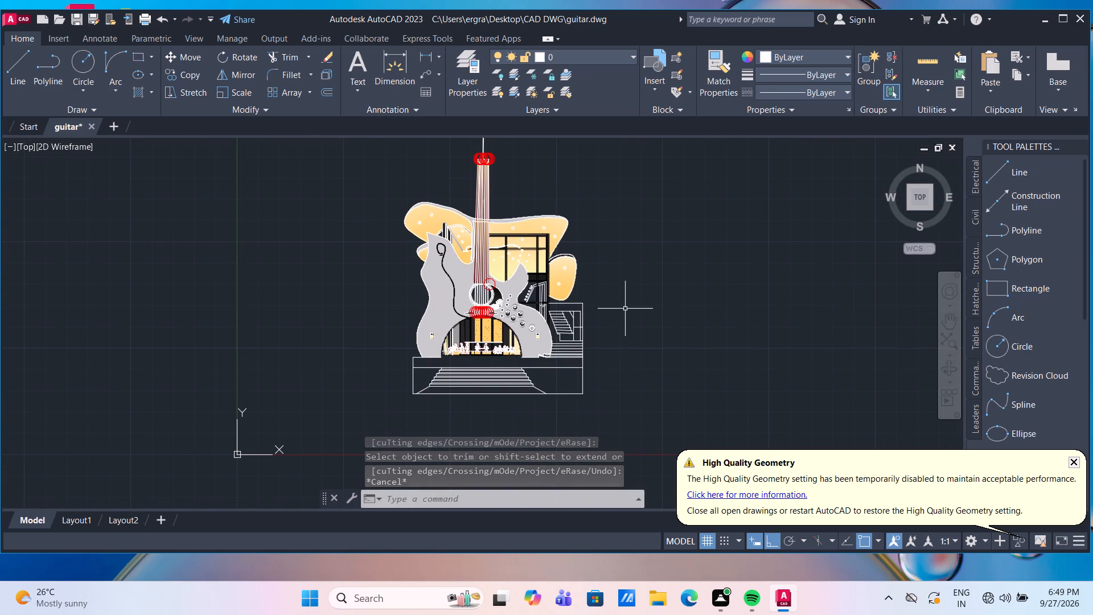
{"action": "scroll", "coordinate": [553, 297], "scroll_direction": "down", "scroll_amount": 1}
{"action": "scroll", "coordinate": [548, 298], "scroll_direction": "up", "scroll_amount": 6}
{"action": "scroll", "coordinate": [458, 232], "scroll_direction": "up", "scroll_amount": 1}
{"action": "scroll", "coordinate": [458, 232], "scroll_direction": "down", "scroll_amount": 2}
{"action": "middle_click_drag", "start_coordinate": [454, 235], "coordinate": [470, 218]}
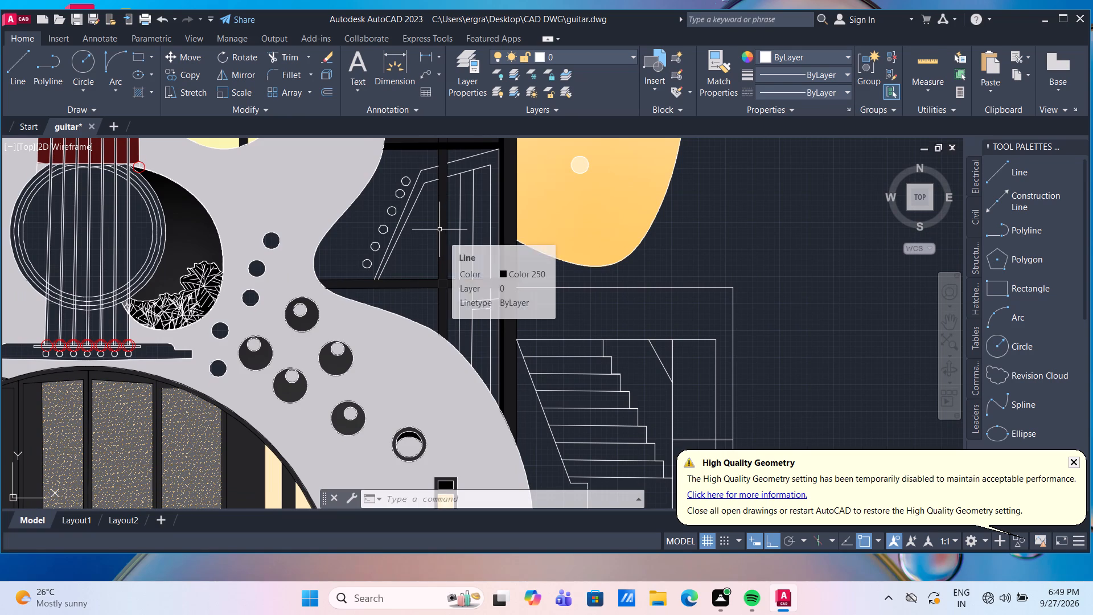
Fill the six small circles along the slanted double line beside the guitar body with a solid hatch in colour 255,255,255.
{"action": "left_click", "coordinate": [156, 95]}
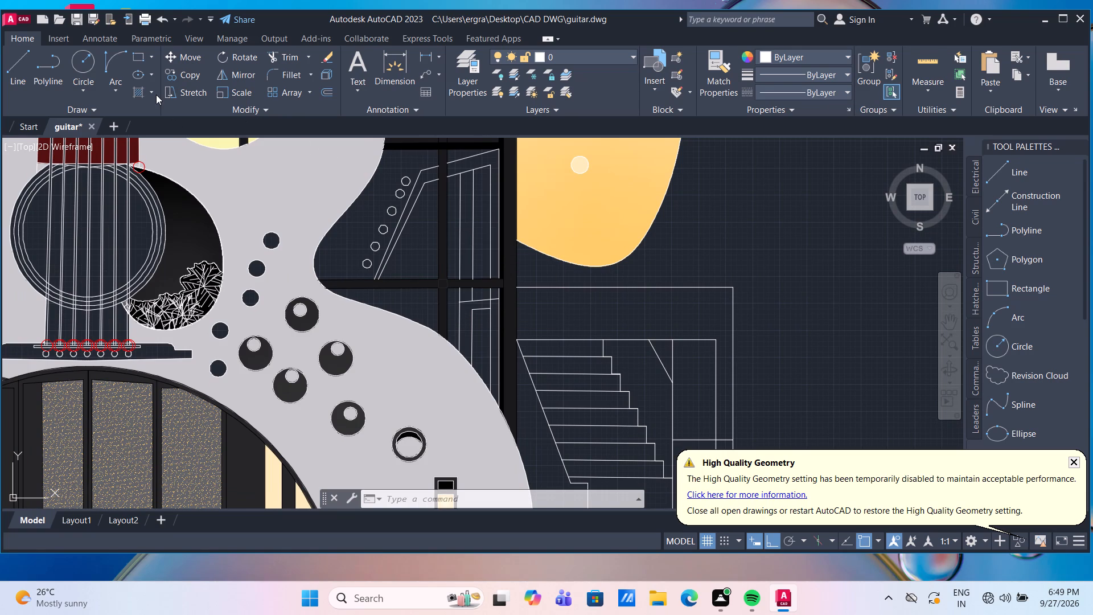
{"action": "left_click", "coordinate": [151, 95]}
{"action": "left_click", "coordinate": [167, 116]}
{"action": "left_click", "coordinate": [410, 75]}
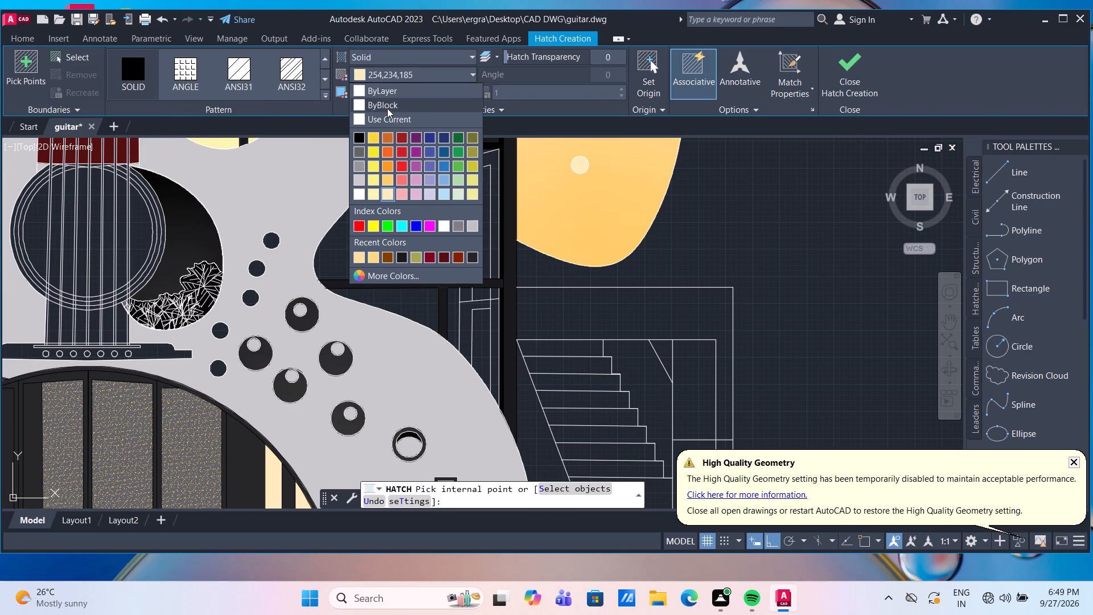
{"action": "left_click", "coordinate": [360, 193]}
{"action": "scroll", "coordinate": [395, 235], "scroll_direction": "up", "scroll_amount": 2}
{"action": "left_click", "coordinate": [324, 308]}
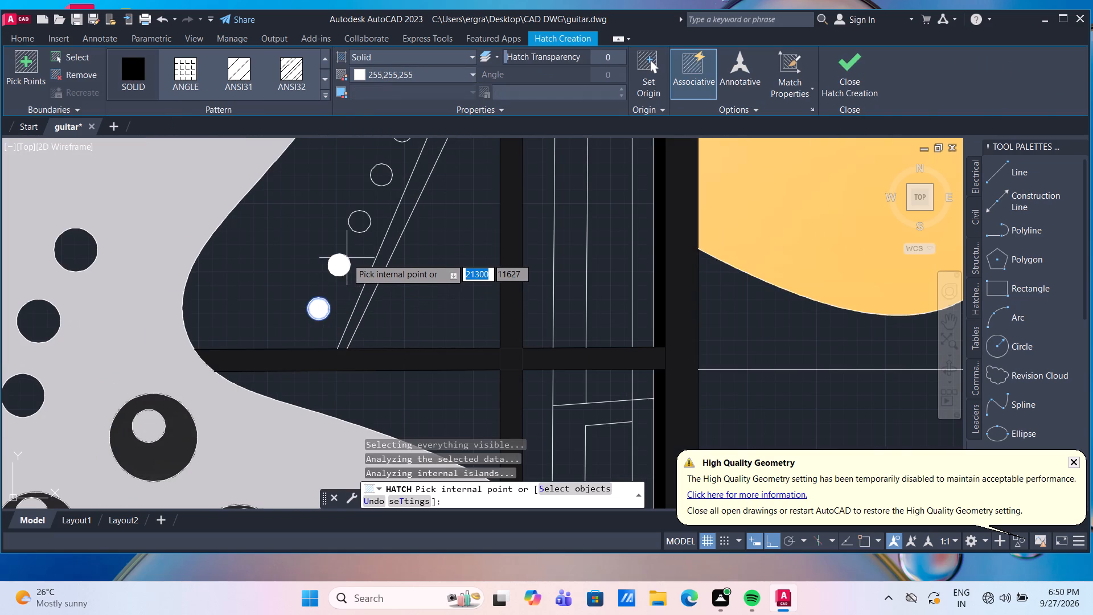
{"action": "left_click", "coordinate": [339, 262]}
{"action": "left_click", "coordinate": [361, 223]}
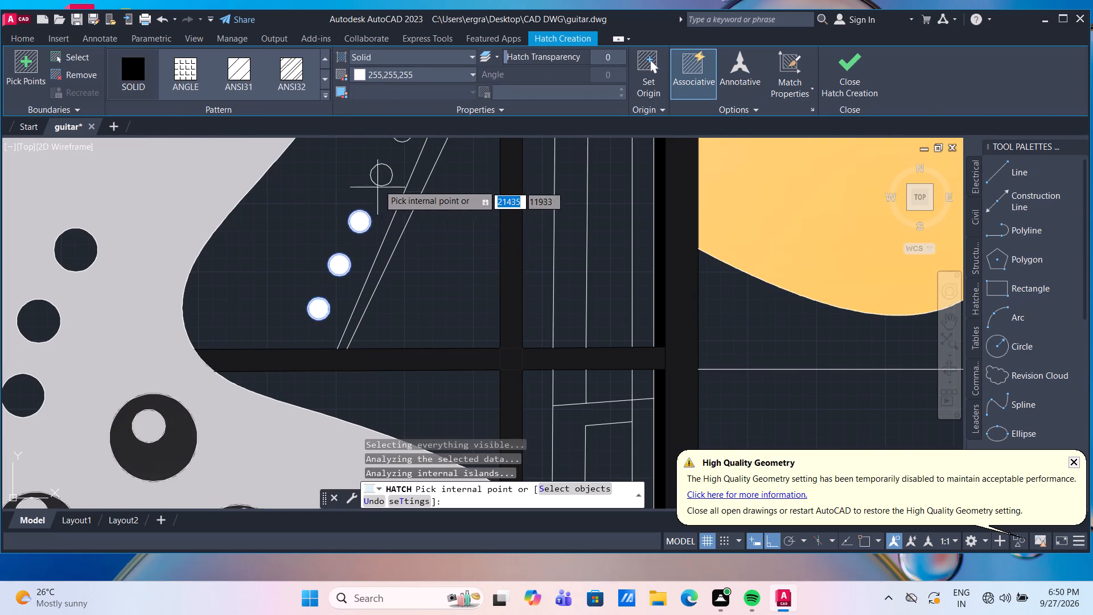
{"action": "left_click", "coordinate": [381, 177]}
{"action": "scroll", "coordinate": [378, 183], "scroll_direction": "down", "scroll_amount": 2}
{"action": "middle_click_drag", "start_coordinate": [377, 174], "coordinate": [338, 243]}
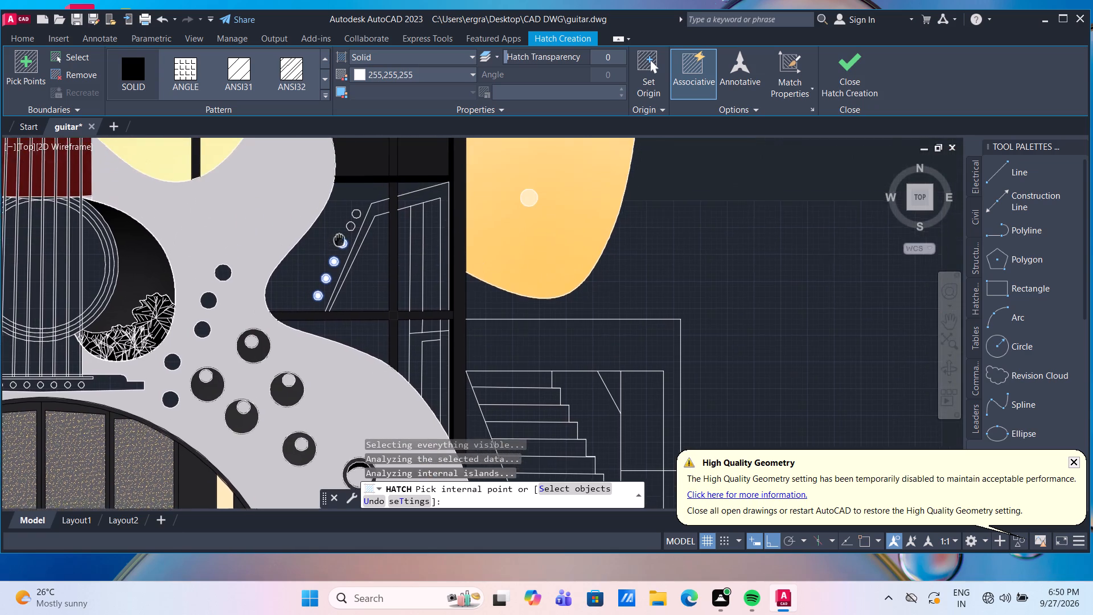
{"action": "scroll", "coordinate": [346, 245], "scroll_direction": "up", "scroll_amount": 3}
{"action": "left_click", "coordinate": [350, 188]}
{"action": "middle_click_drag", "start_coordinate": [368, 179], "coordinate": [365, 185]}
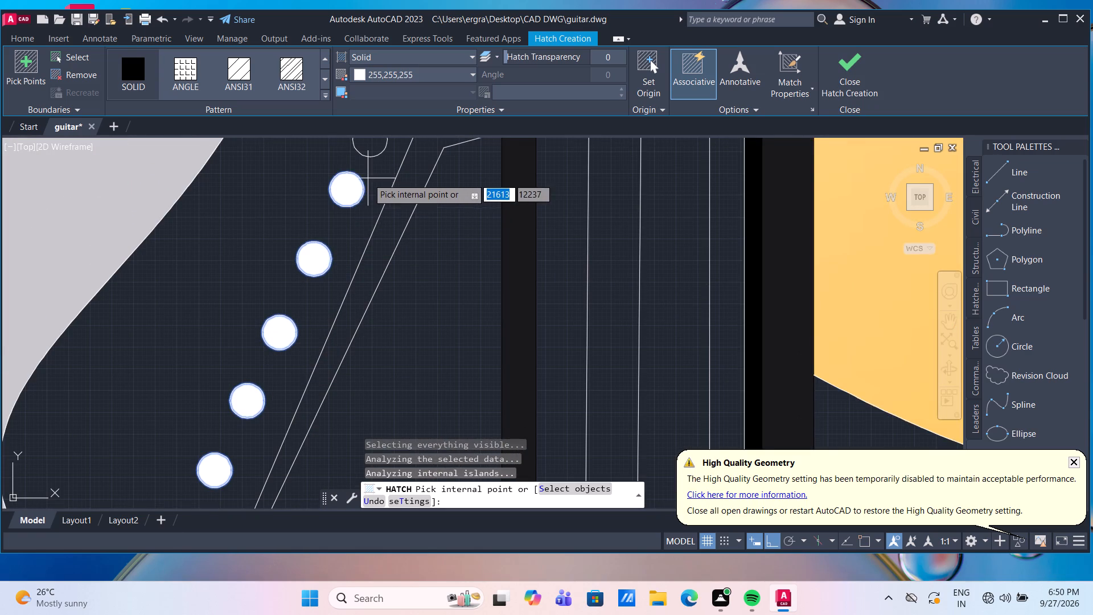
{"action": "middle_click_drag", "start_coordinate": [365, 185], "coordinate": [357, 228]}
{"action": "left_click", "coordinate": [362, 191]}
{"action": "scroll", "coordinate": [361, 198], "scroll_direction": "down", "scroll_amount": 3}
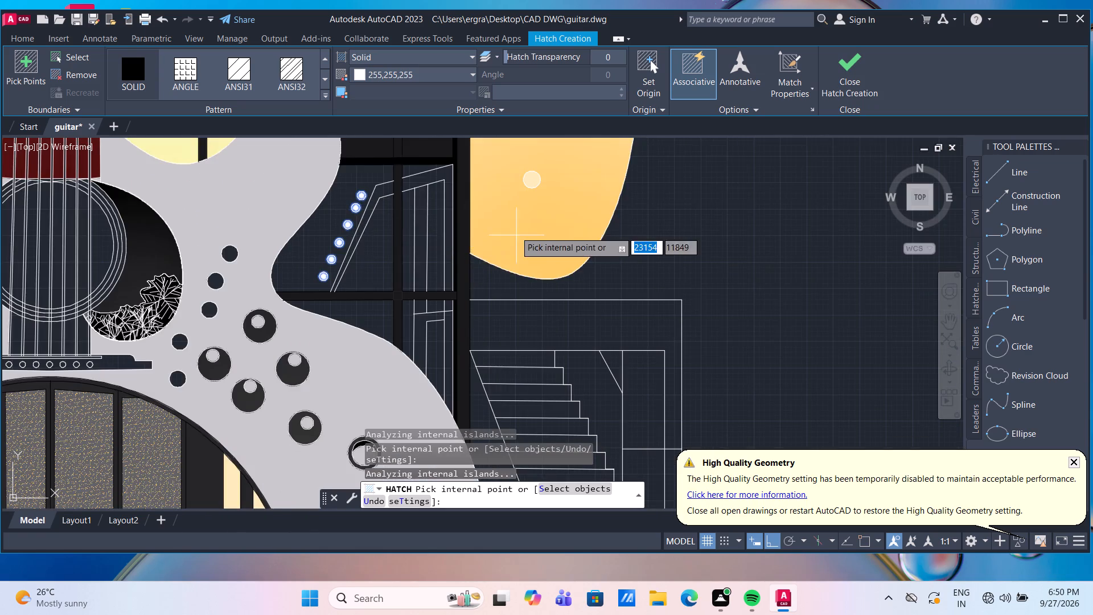
Fill the two circles in the rounded orange shape above the staircase with the solid 255,255,255 hatch.
{"action": "scroll", "coordinate": [512, 206], "scroll_direction": "up", "scroll_amount": 1}
{"action": "left_click", "coordinate": [541, 167]}
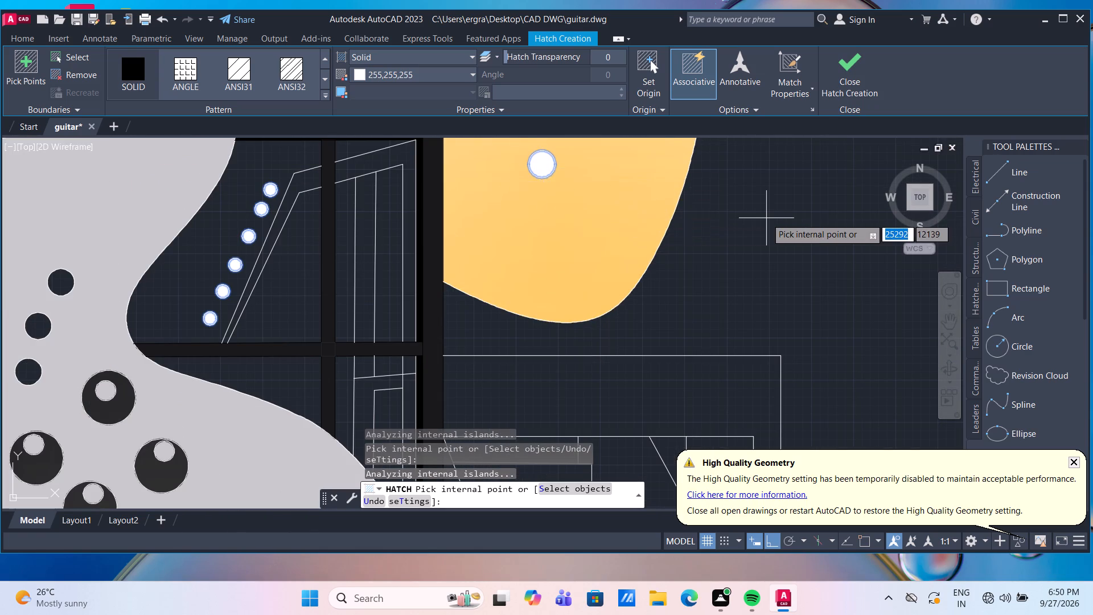
{"action": "scroll", "coordinate": [765, 219], "scroll_direction": "down", "scroll_amount": 2}
{"action": "middle_click_drag", "start_coordinate": [764, 219], "coordinate": [661, 366]}
{"action": "scroll", "coordinate": [608, 266], "scroll_direction": "up", "scroll_amount": 2}
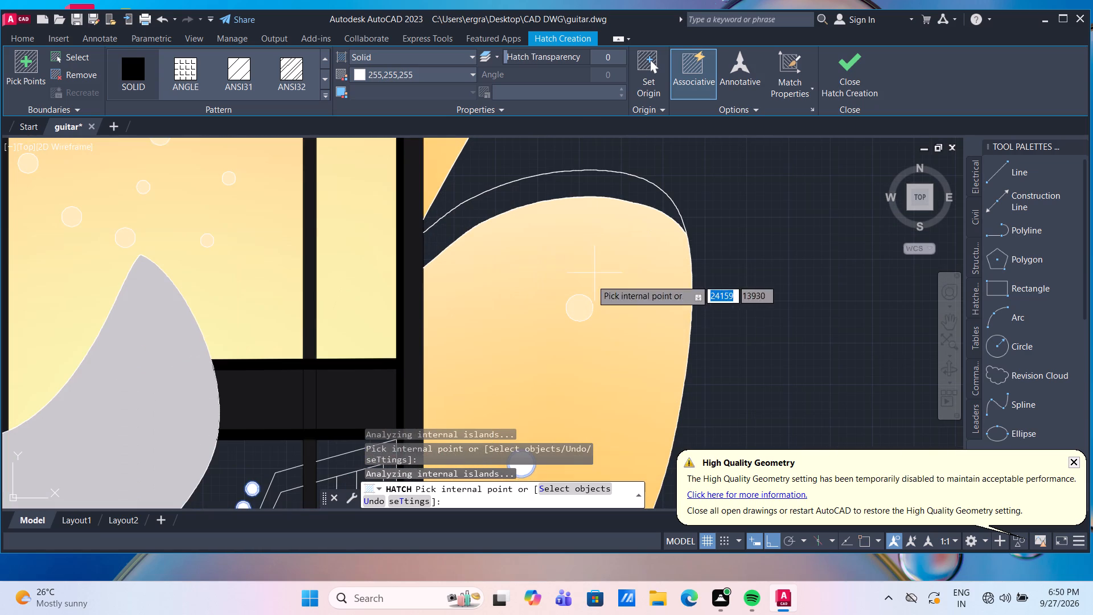
{"action": "left_click", "coordinate": [585, 306]}
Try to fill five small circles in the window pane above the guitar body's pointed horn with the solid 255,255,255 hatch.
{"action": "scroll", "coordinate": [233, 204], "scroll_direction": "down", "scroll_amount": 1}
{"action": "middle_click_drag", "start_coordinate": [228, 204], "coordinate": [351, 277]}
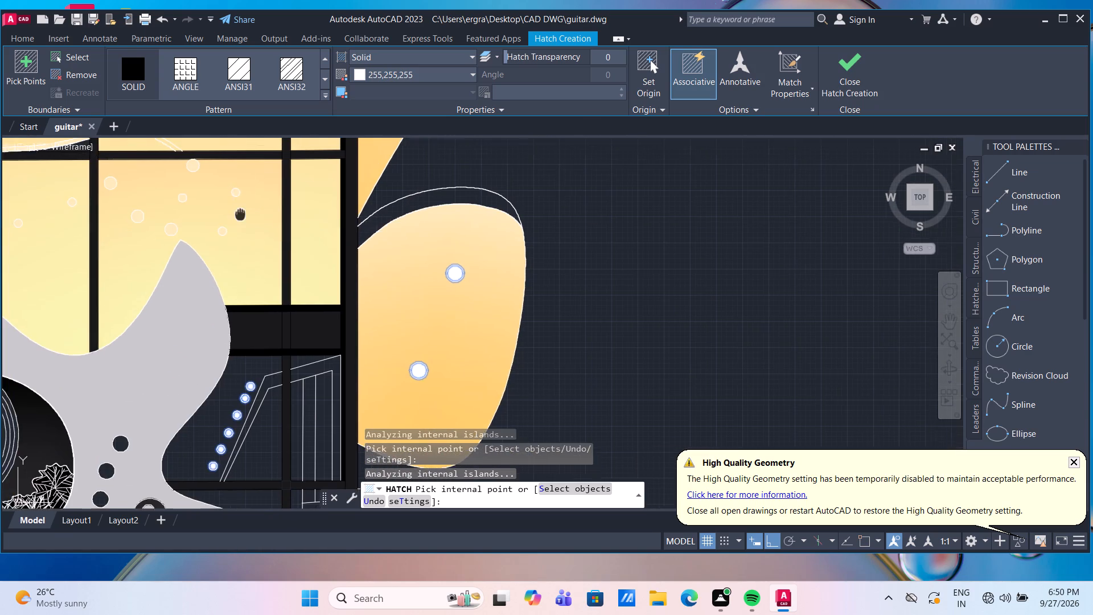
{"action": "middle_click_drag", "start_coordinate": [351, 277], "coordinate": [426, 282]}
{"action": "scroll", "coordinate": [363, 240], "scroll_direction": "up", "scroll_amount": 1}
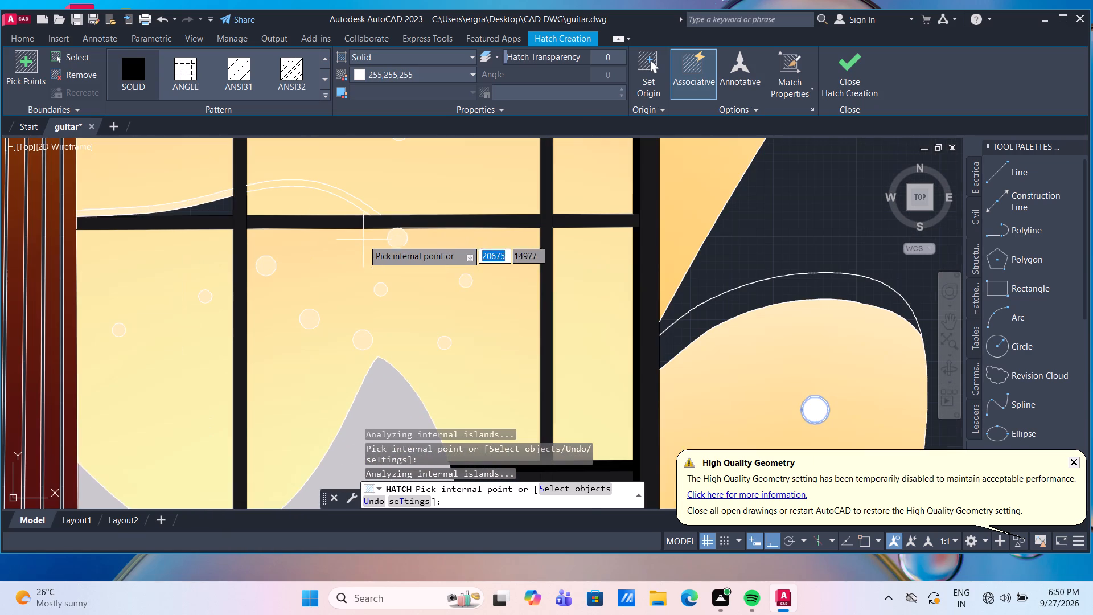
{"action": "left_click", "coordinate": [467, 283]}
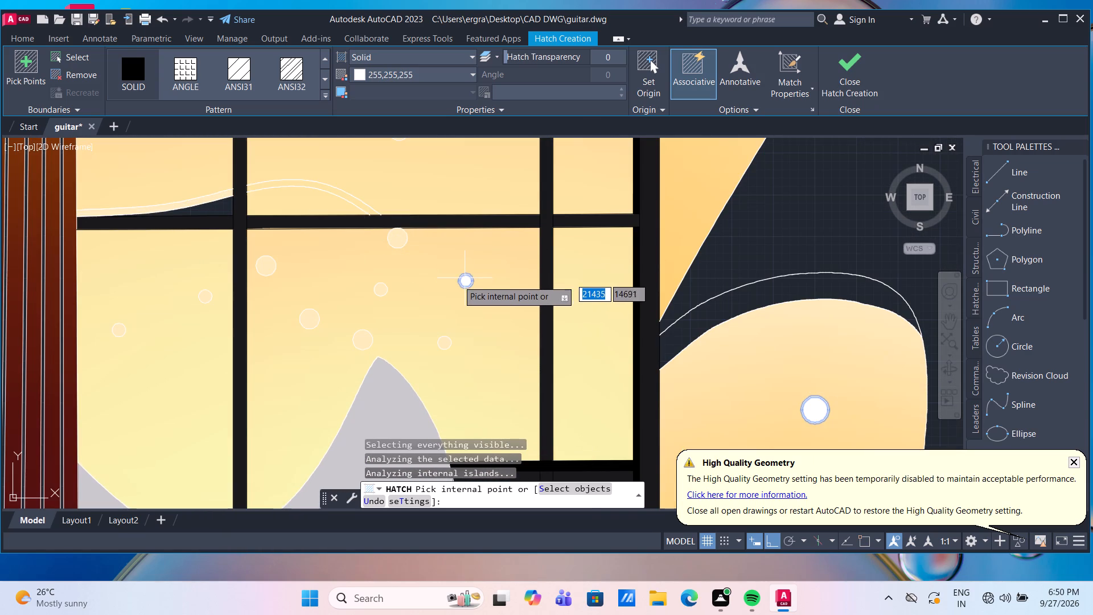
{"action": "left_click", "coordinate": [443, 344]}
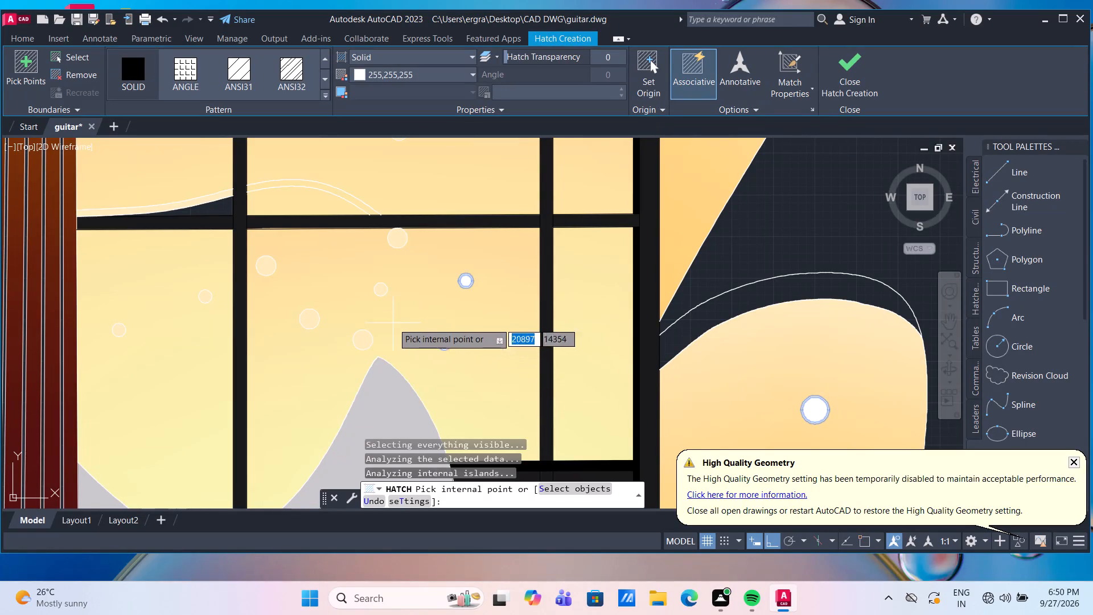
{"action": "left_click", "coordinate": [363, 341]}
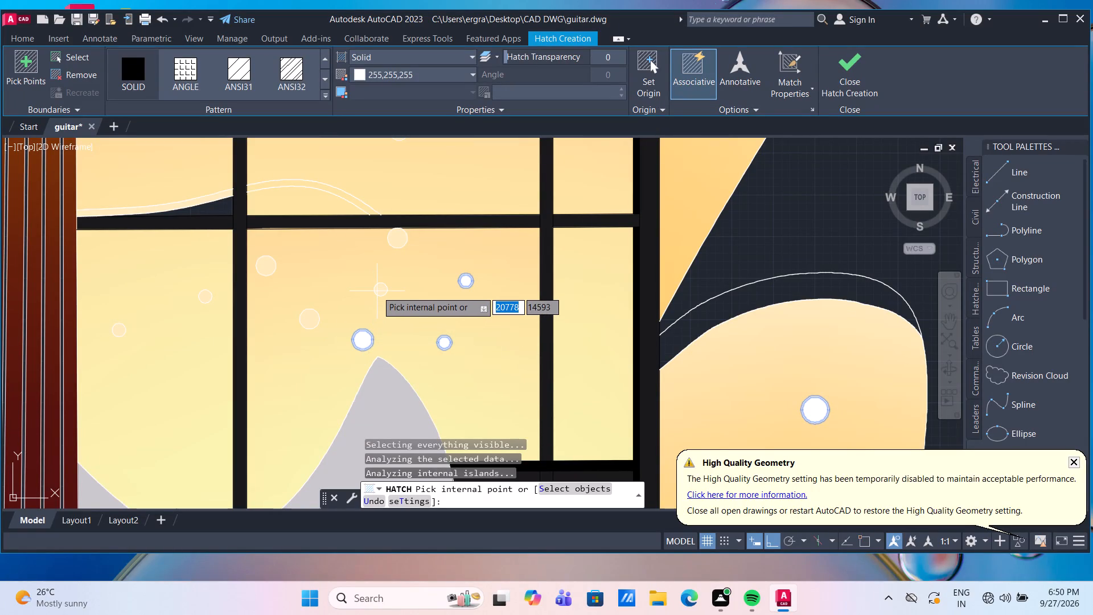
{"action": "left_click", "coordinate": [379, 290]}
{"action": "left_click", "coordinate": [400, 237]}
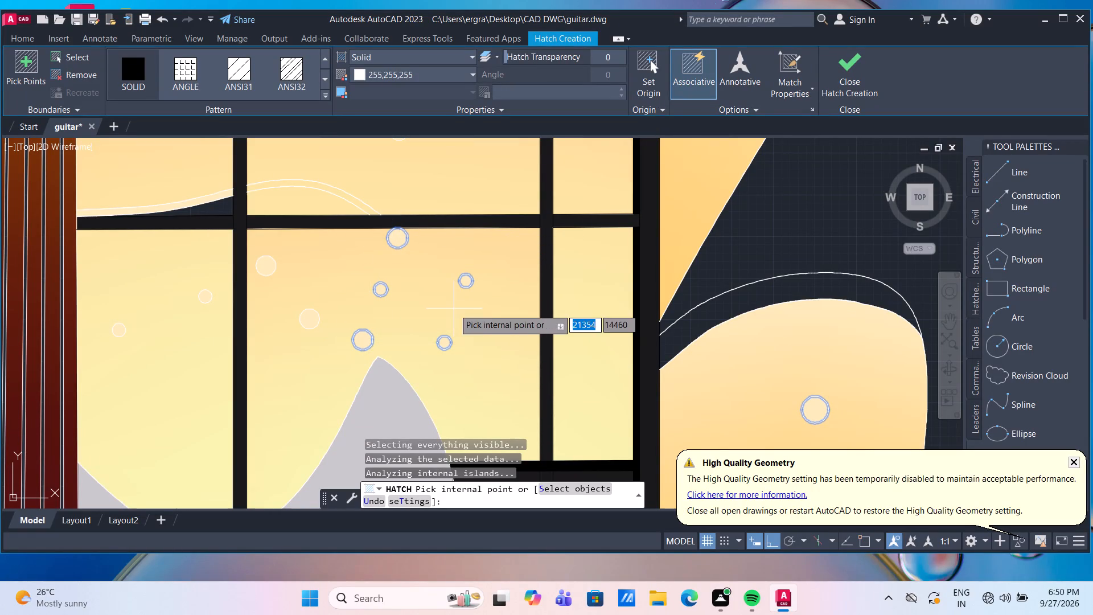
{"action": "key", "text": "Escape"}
Fill the two circles in the rounded orange shape above the staircase again with a solid 255,255,255 hatch.
{"action": "scroll", "coordinate": [478, 300], "scroll_direction": "down", "scroll_amount": 3}
{"action": "scroll", "coordinate": [503, 387], "scroll_direction": "up", "scroll_amount": 2}
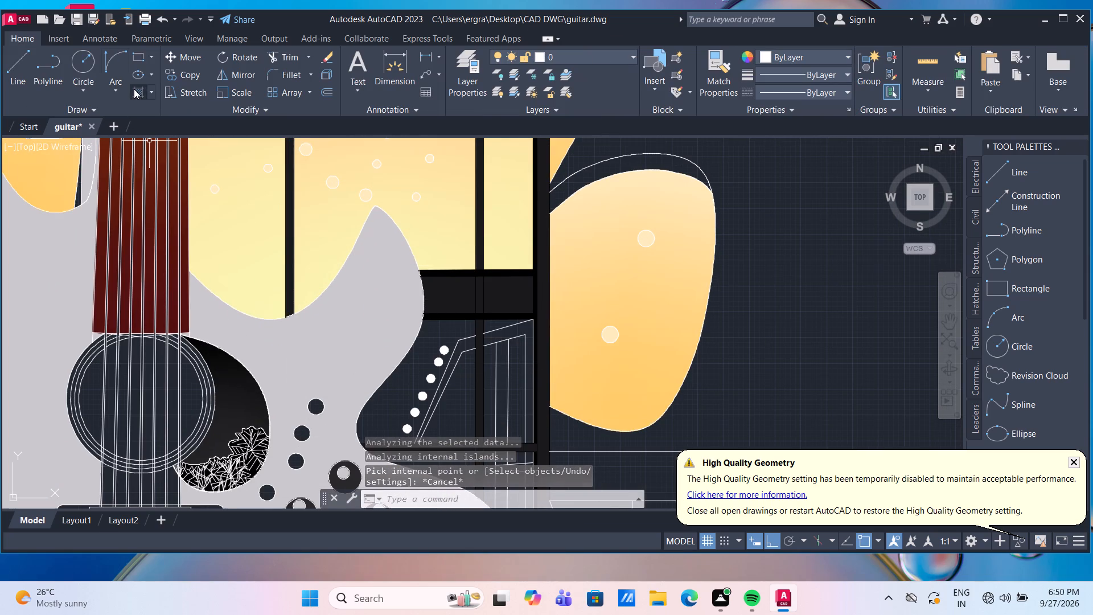
{"action": "left_click", "coordinate": [135, 91]}
{"action": "left_click", "coordinate": [608, 333]}
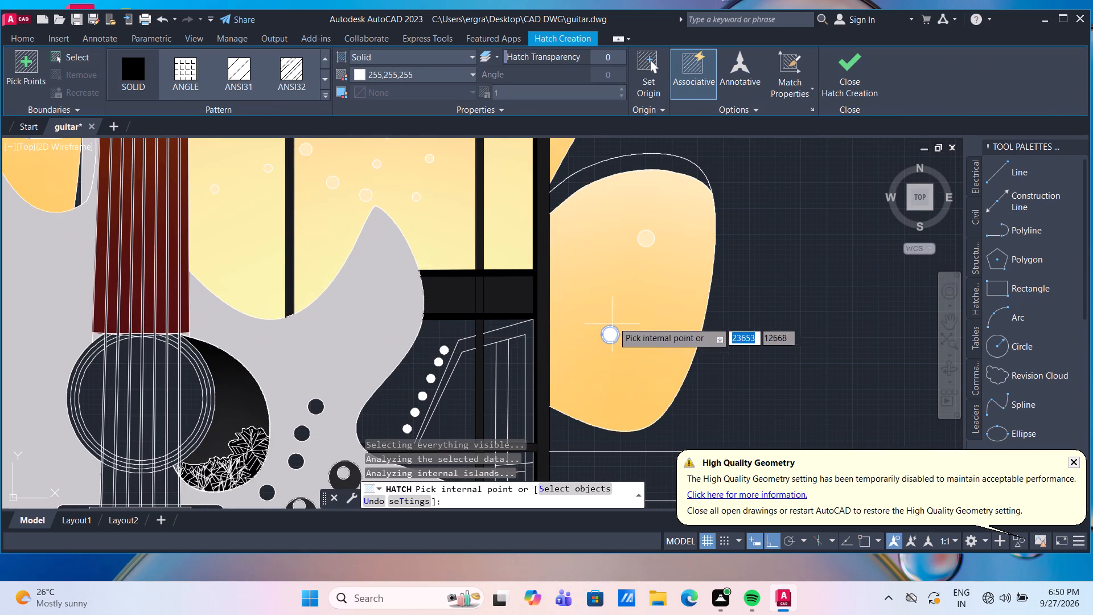
{"action": "left_click", "coordinate": [648, 239]}
{"action": "key", "text": "Escape"}
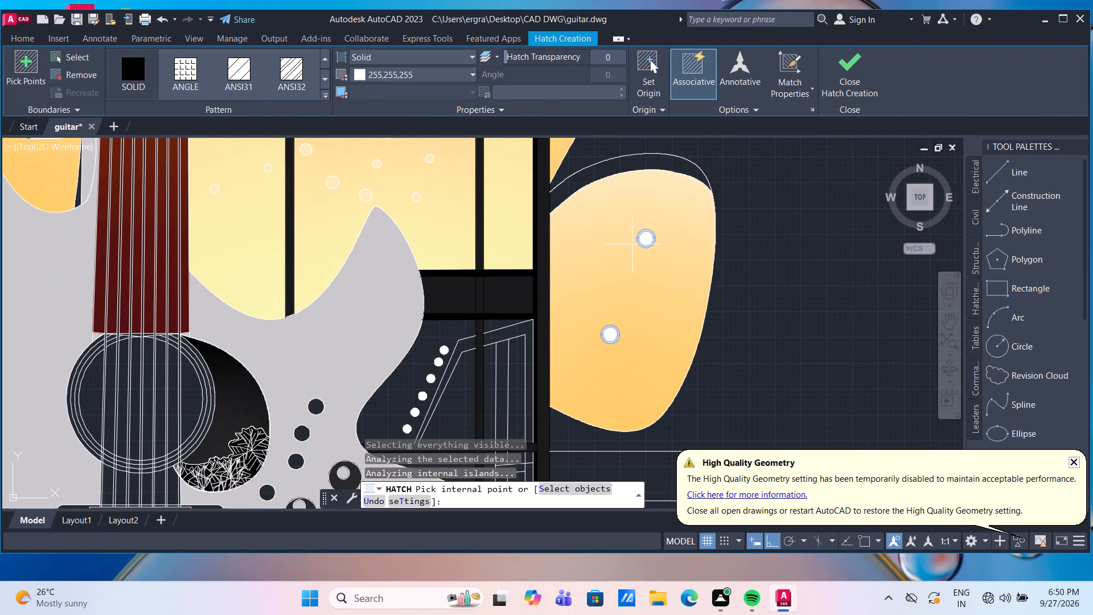
Fill the five small empty circles between the sound hole and the round knobs on the guitar body with a solid 0,0,0 hatch.
{"action": "scroll", "coordinate": [619, 244], "scroll_direction": "down", "scroll_amount": 1}
{"action": "middle_click_drag", "start_coordinate": [614, 183], "coordinate": [608, 290]}
{"action": "scroll", "coordinate": [606, 274], "scroll_direction": "down", "scroll_amount": 1}
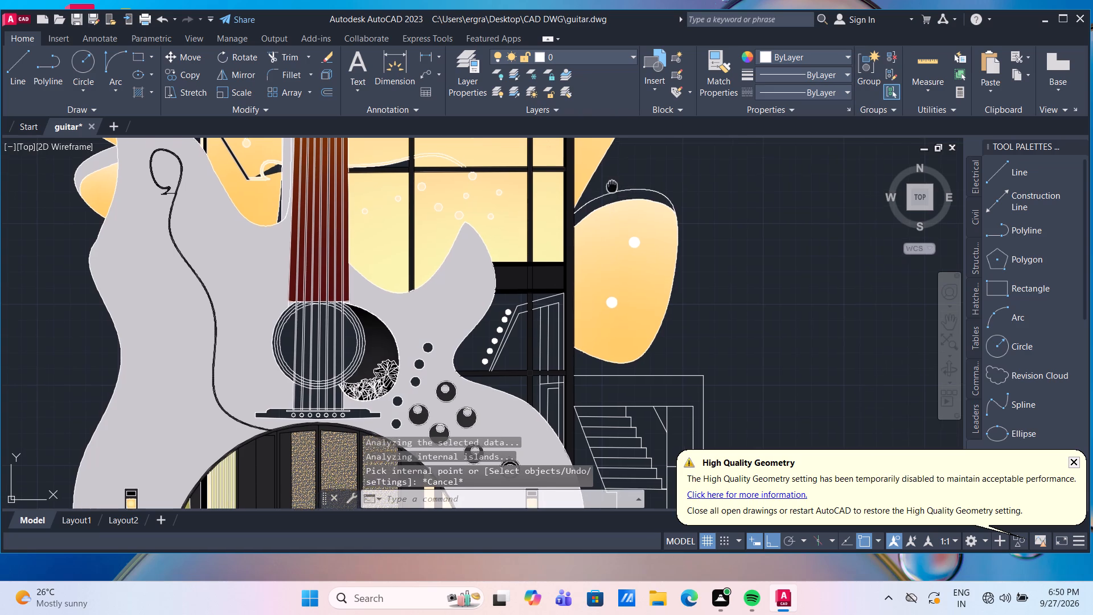
{"action": "middle_click_drag", "start_coordinate": [608, 290], "coordinate": [609, 296]}
{"action": "scroll", "coordinate": [515, 282], "scroll_direction": "up", "scroll_amount": 2}
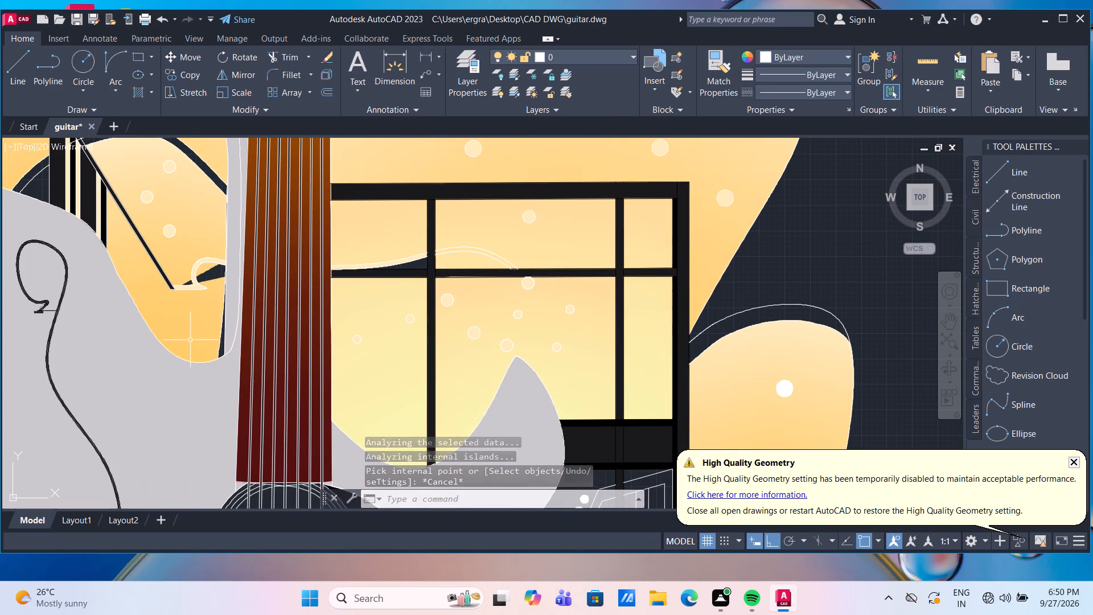
{"action": "middle_click_drag", "start_coordinate": [190, 340], "coordinate": [256, 206]}
{"action": "scroll", "coordinate": [244, 232], "scroll_direction": "down", "scroll_amount": 3}
{"action": "scroll", "coordinate": [318, 380], "scroll_direction": "up", "scroll_amount": 3}
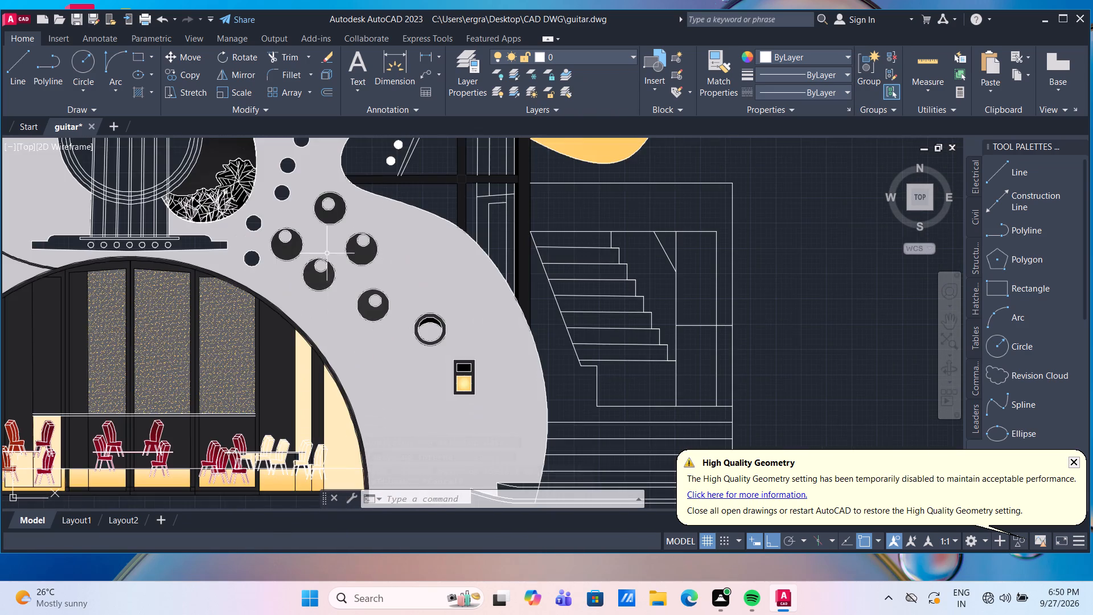
{"action": "scroll", "coordinate": [309, 184], "scroll_direction": "up", "scroll_amount": 1}
{"action": "middle_click_drag", "start_coordinate": [309, 184], "coordinate": [320, 292]}
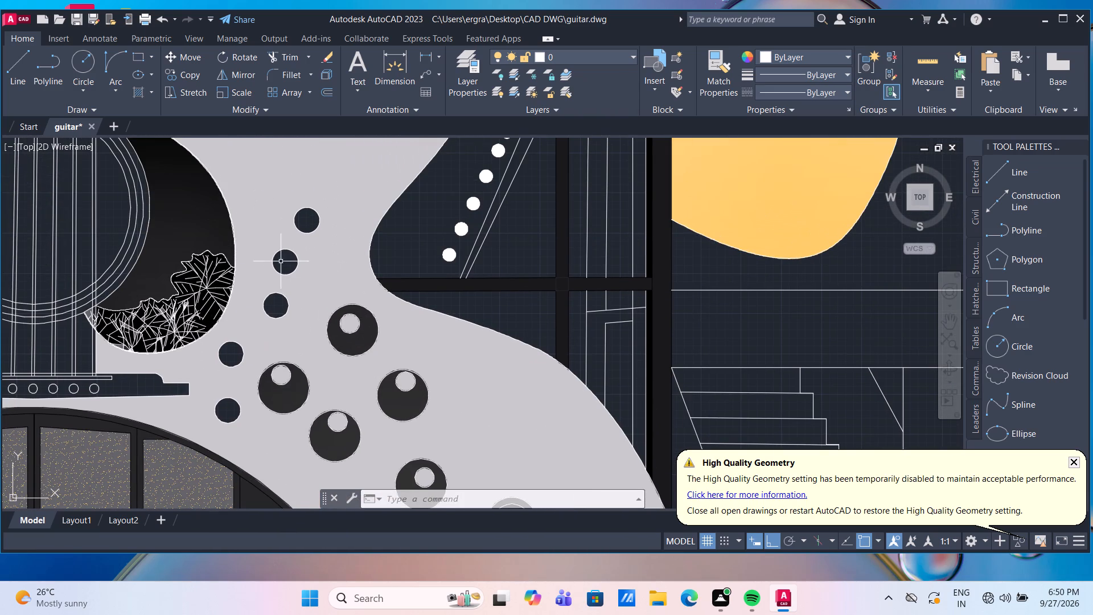
{"action": "left_click", "coordinate": [145, 91]}
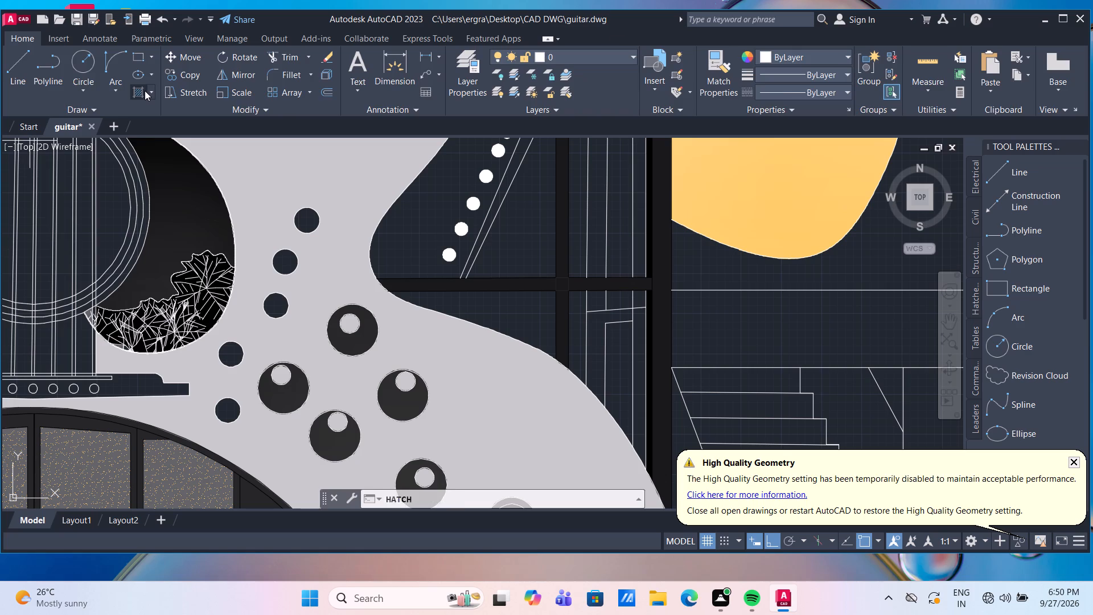
{"action": "left_click", "coordinate": [141, 75]}
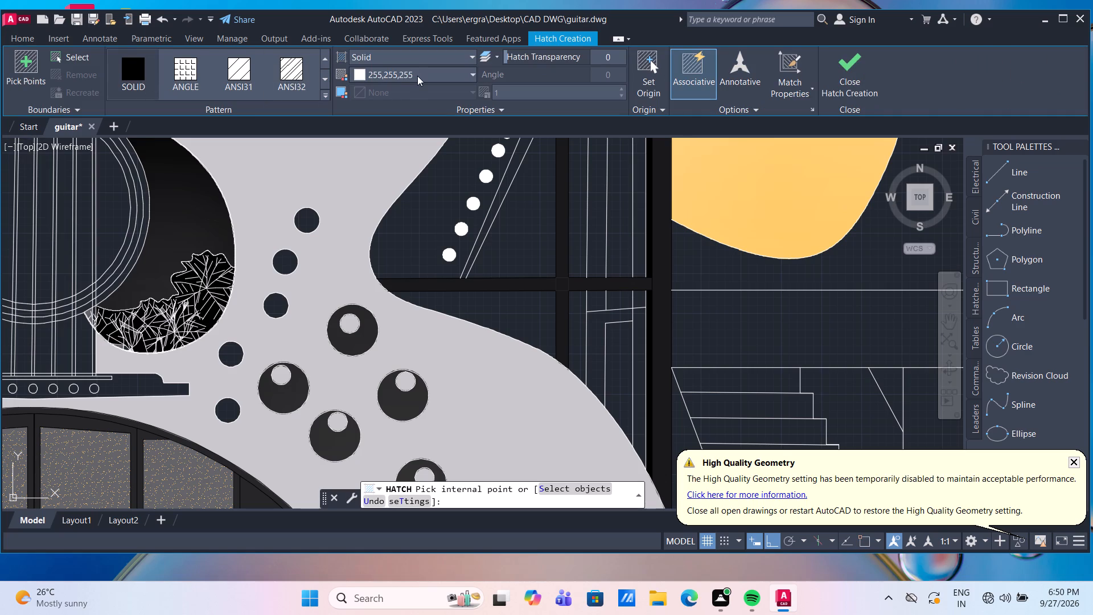
{"action": "left_click", "coordinate": [417, 76]}
{"action": "left_click", "coordinate": [361, 138]}
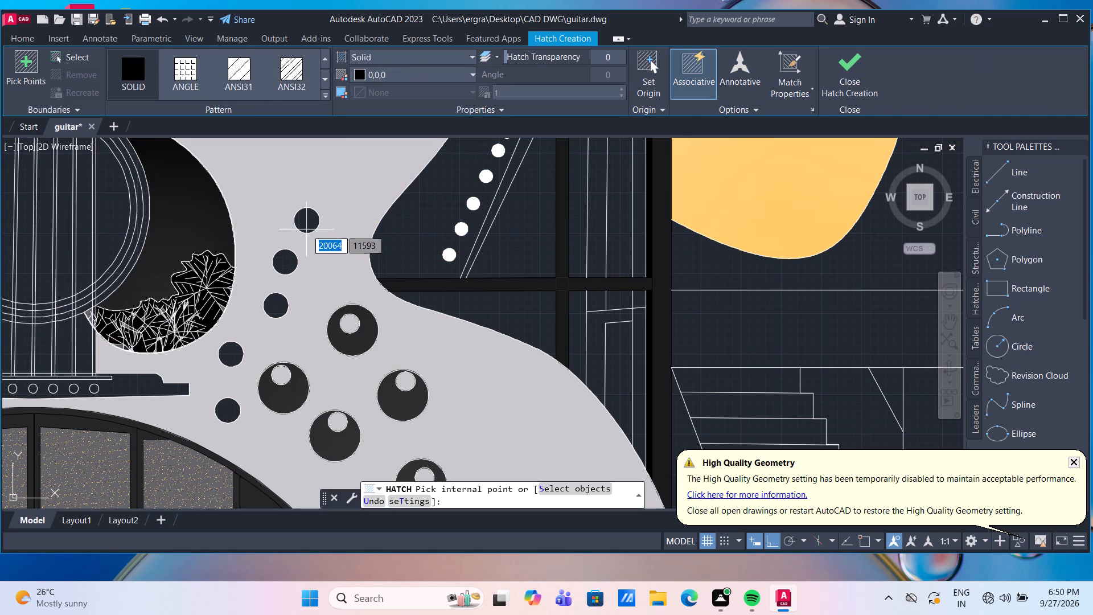
{"action": "left_click", "coordinate": [303, 216]}
{"action": "left_click", "coordinate": [282, 260]}
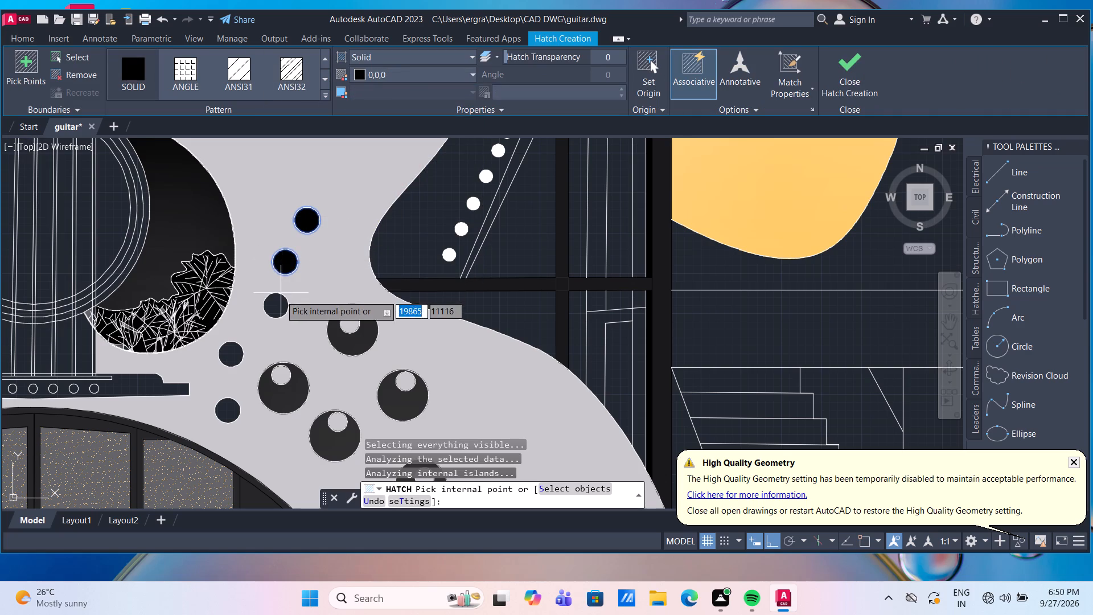
{"action": "left_click_drag", "start_coordinate": [276, 306], "coordinate": [273, 311]}
{"action": "left_click_drag", "start_coordinate": [229, 360], "coordinate": [229, 367]}
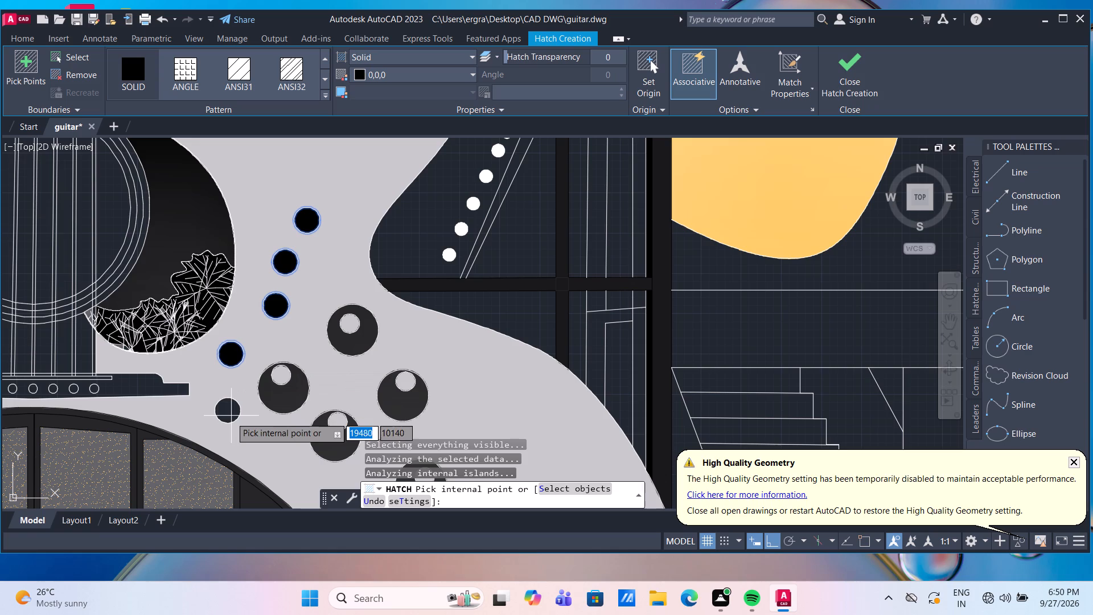
{"action": "left_click", "coordinate": [229, 417]}
{"action": "key", "text": "Escape"}
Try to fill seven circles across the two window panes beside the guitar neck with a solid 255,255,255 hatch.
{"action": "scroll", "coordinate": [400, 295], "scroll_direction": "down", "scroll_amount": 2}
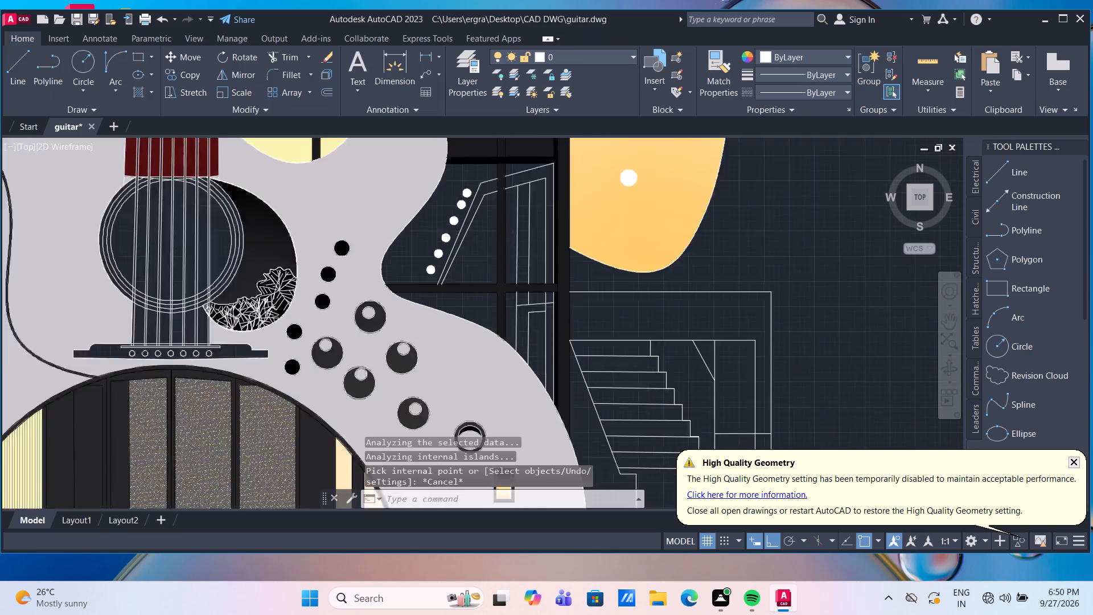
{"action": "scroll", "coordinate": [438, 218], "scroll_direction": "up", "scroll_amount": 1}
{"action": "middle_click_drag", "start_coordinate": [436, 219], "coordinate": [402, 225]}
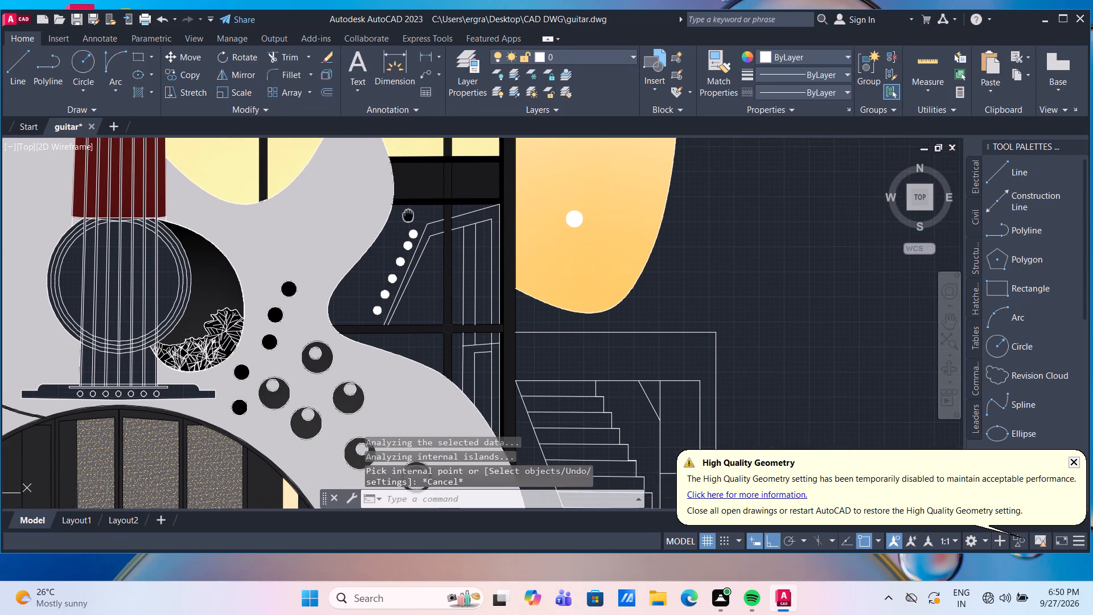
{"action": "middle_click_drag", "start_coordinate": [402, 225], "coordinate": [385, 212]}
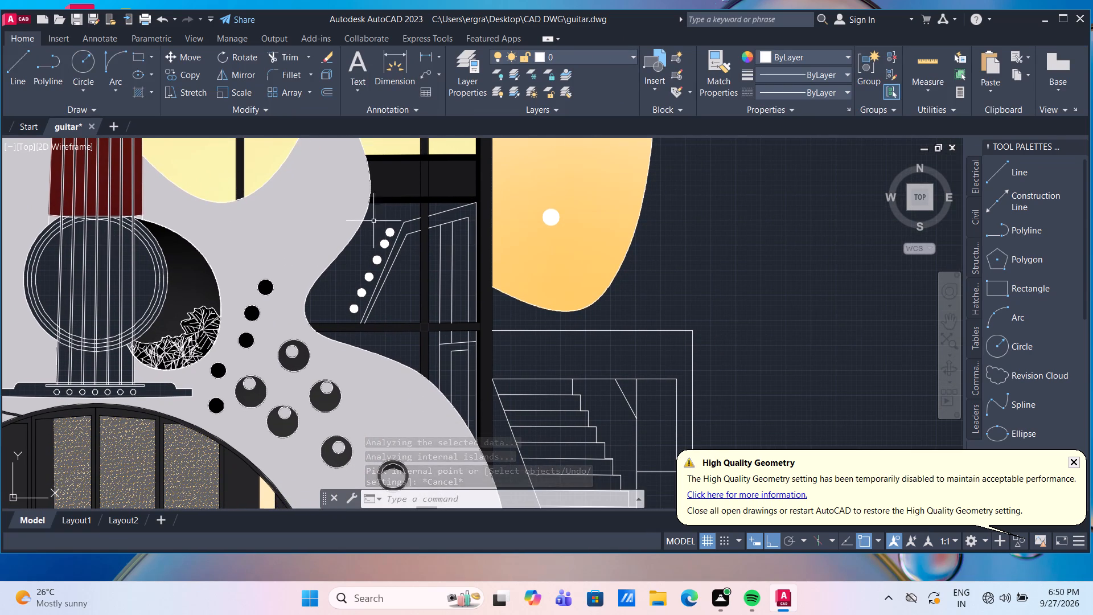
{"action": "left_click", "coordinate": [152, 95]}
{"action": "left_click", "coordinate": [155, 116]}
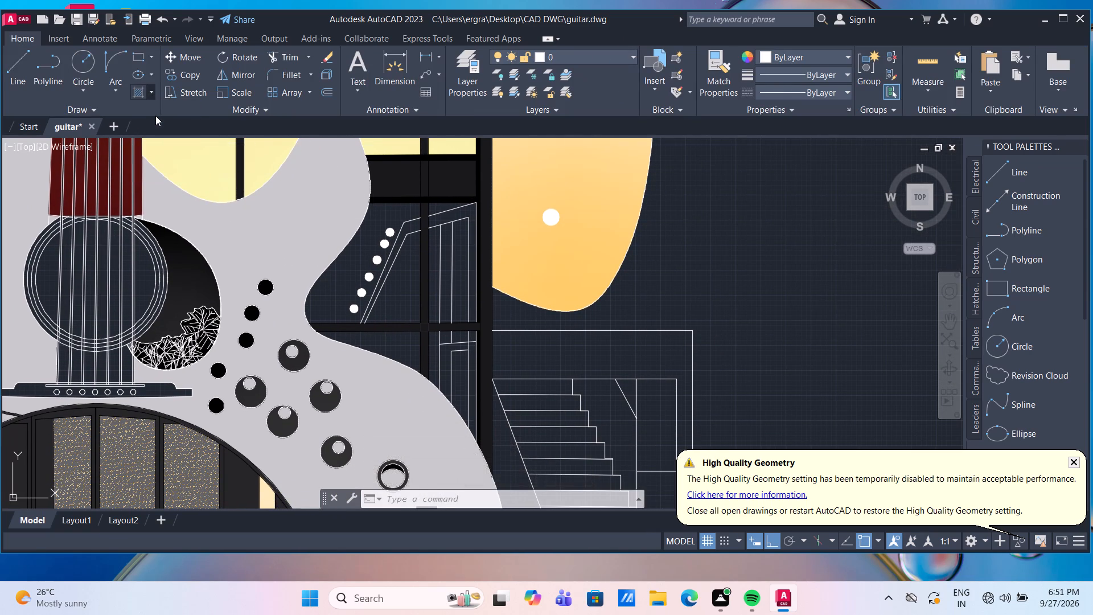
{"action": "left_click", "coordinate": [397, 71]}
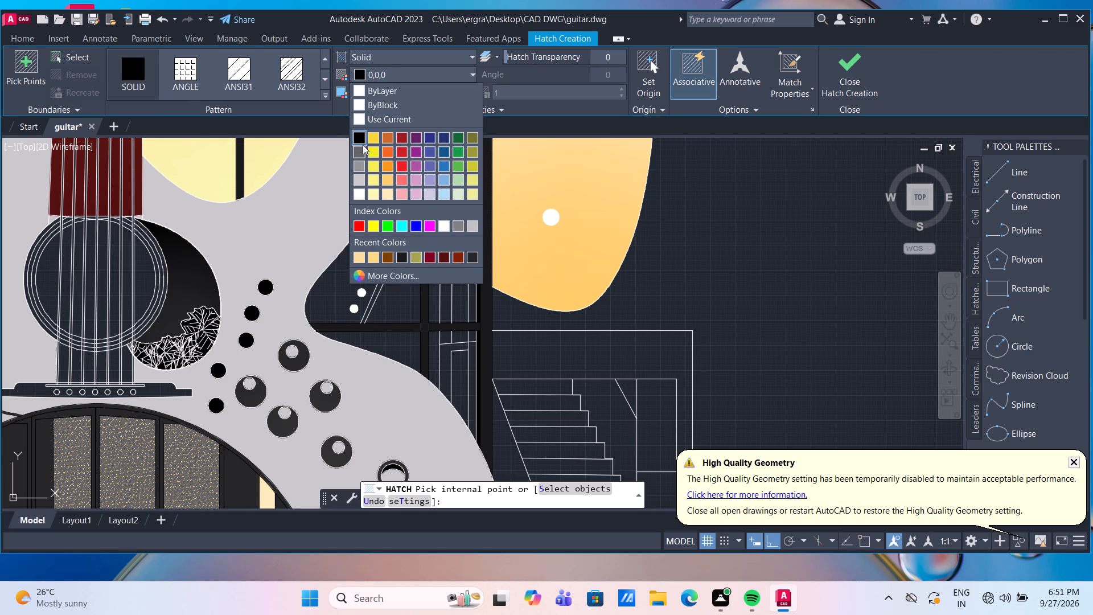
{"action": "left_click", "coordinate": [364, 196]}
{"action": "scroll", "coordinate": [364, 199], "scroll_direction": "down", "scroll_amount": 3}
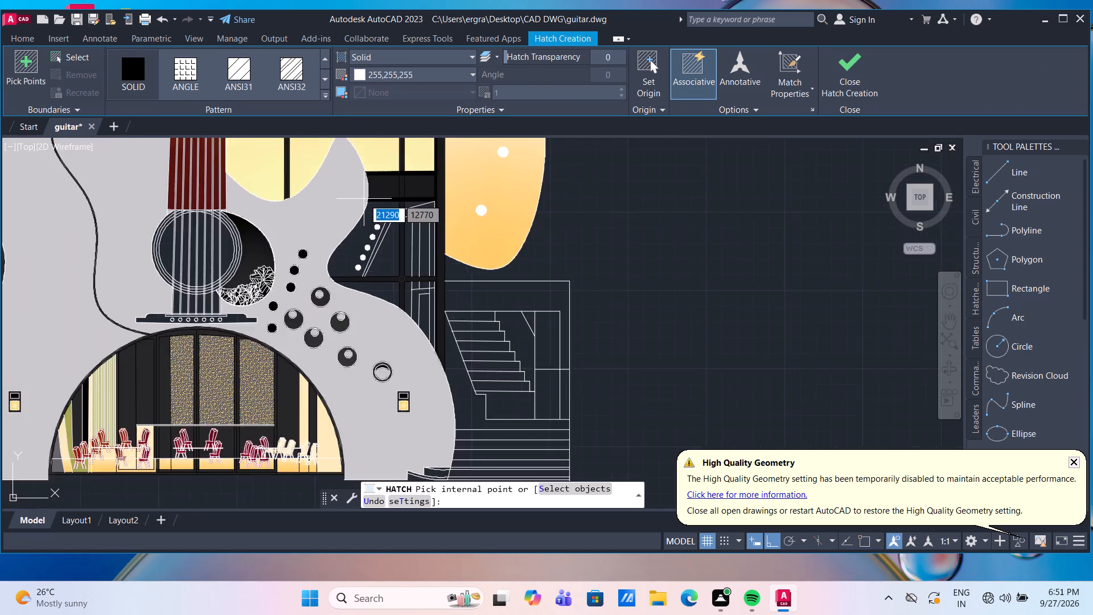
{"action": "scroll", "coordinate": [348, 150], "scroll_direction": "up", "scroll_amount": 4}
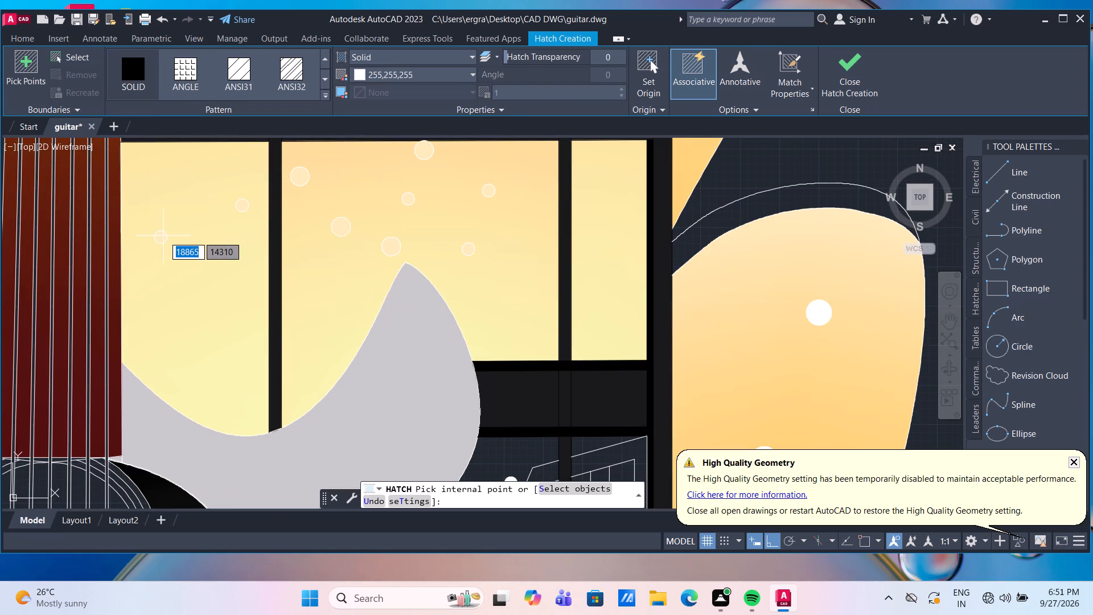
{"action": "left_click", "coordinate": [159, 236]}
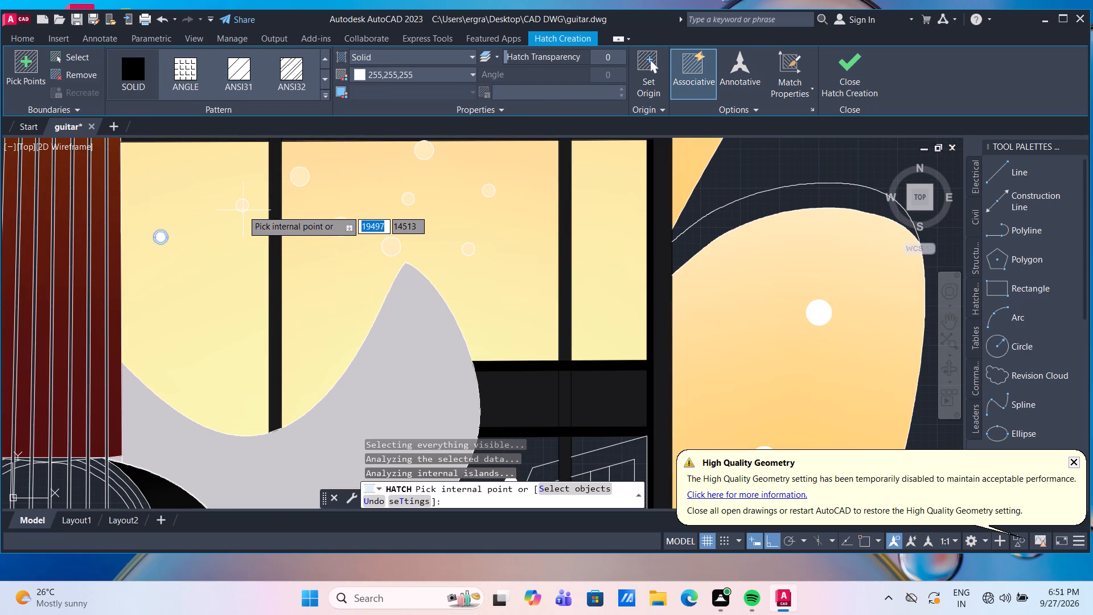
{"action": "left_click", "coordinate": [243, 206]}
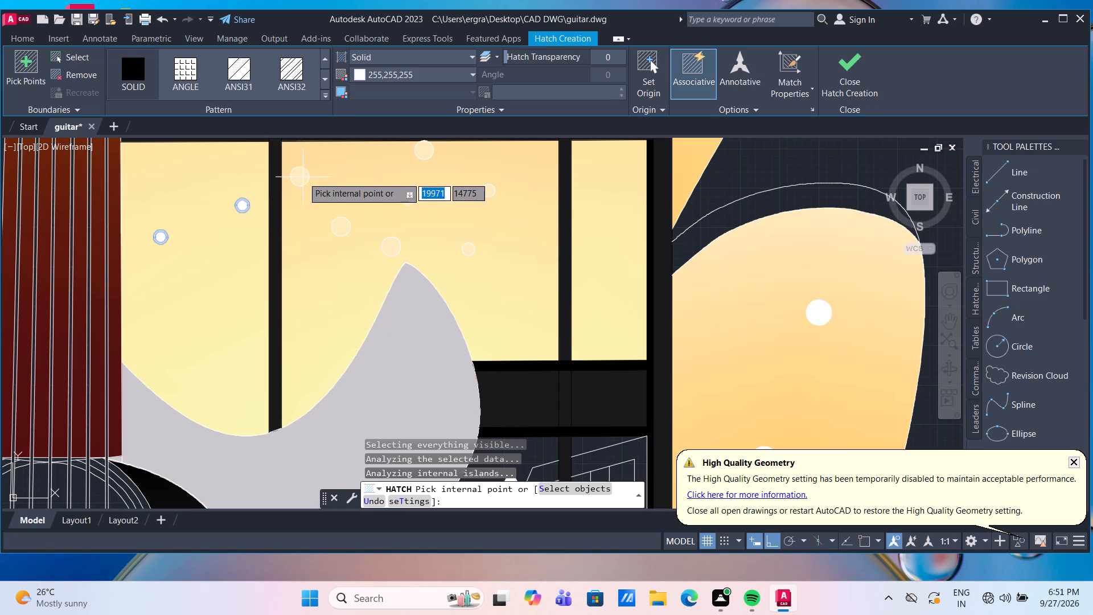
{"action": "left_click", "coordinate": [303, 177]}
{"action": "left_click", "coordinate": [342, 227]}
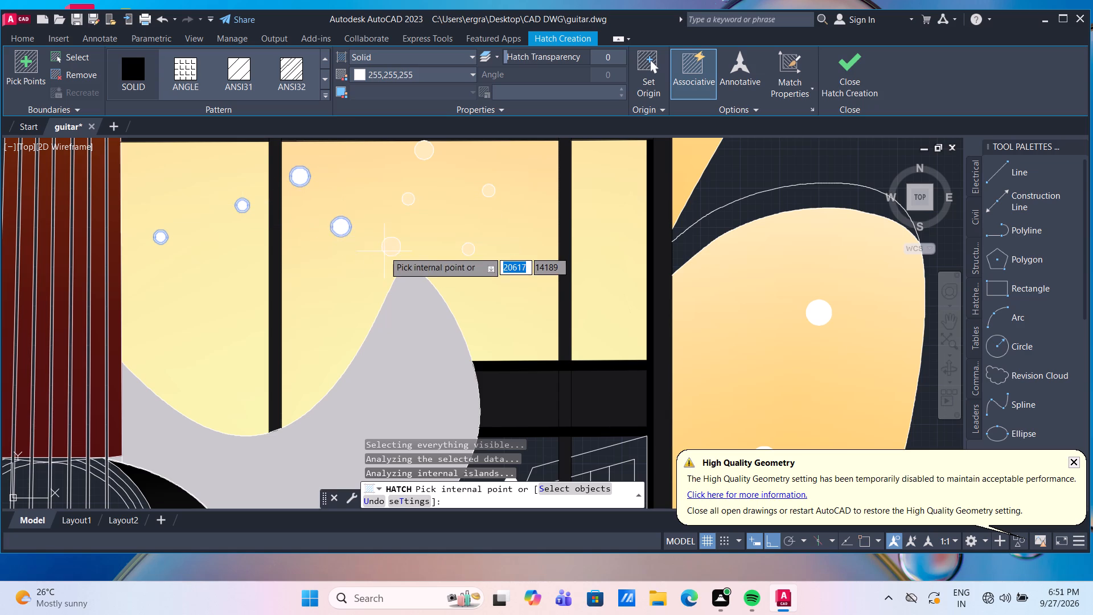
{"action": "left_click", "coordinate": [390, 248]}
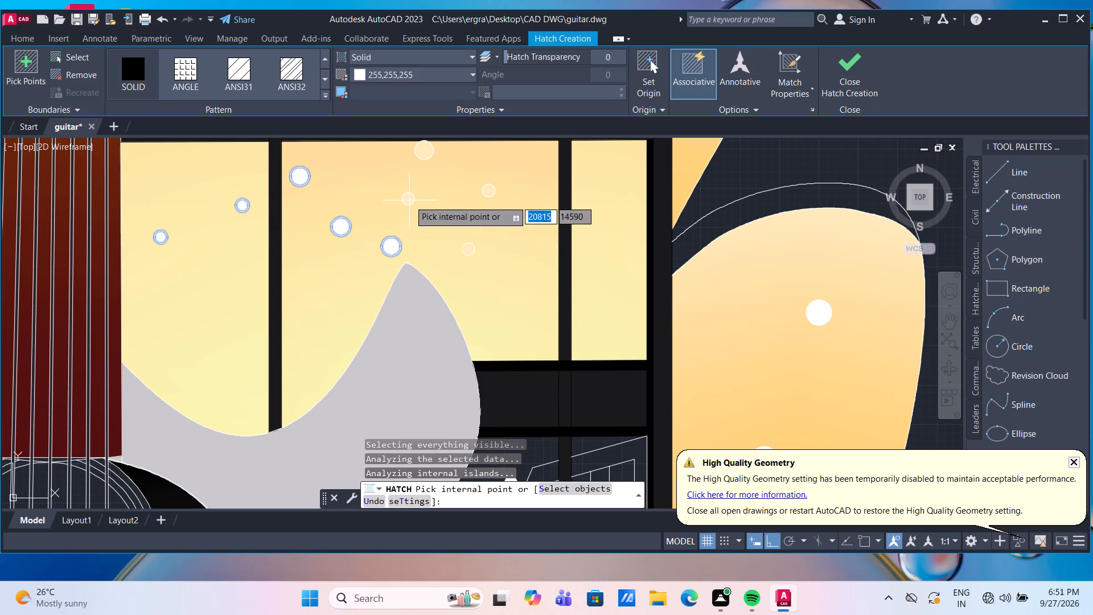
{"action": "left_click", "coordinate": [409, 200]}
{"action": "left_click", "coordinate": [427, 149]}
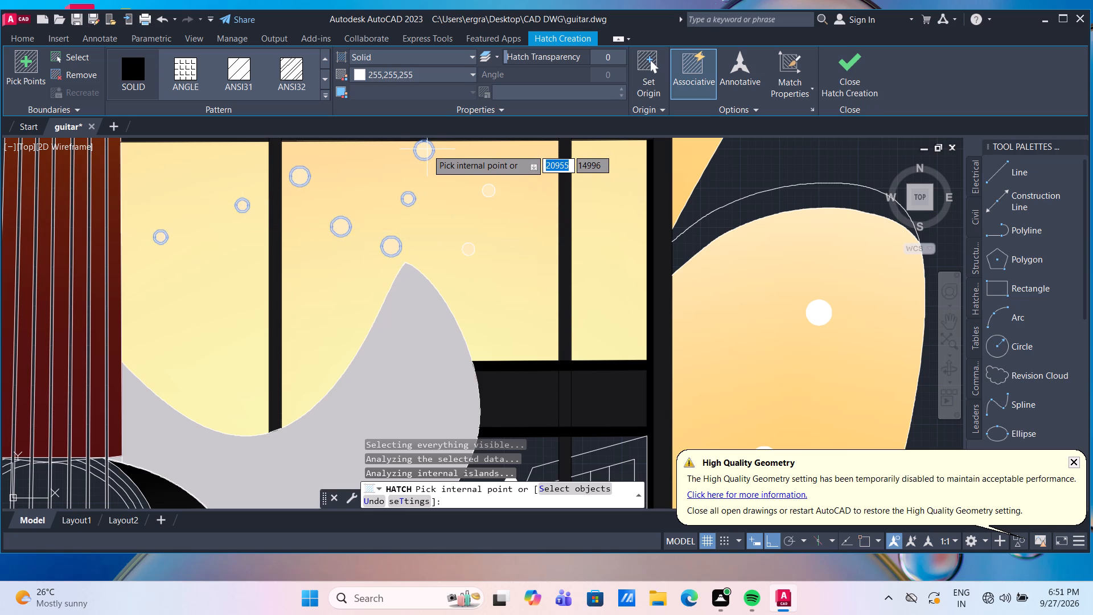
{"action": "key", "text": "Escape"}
Change the colour of the existing solid hatch in the window-pane circles to 255,255,255.
{"action": "scroll", "coordinate": [416, 154], "scroll_direction": "up", "scroll_amount": 2}
{"action": "middle_click_drag", "start_coordinate": [416, 155], "coordinate": [416, 158]}
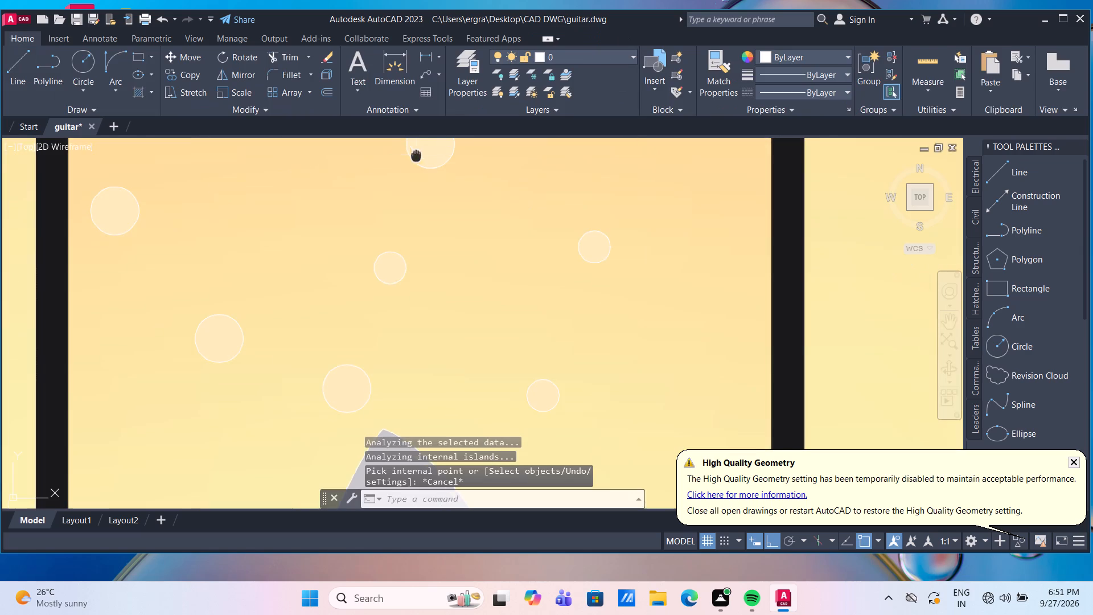
{"action": "middle_click_drag", "start_coordinate": [416, 158], "coordinate": [404, 216]}
{"action": "left_click", "coordinate": [428, 198]}
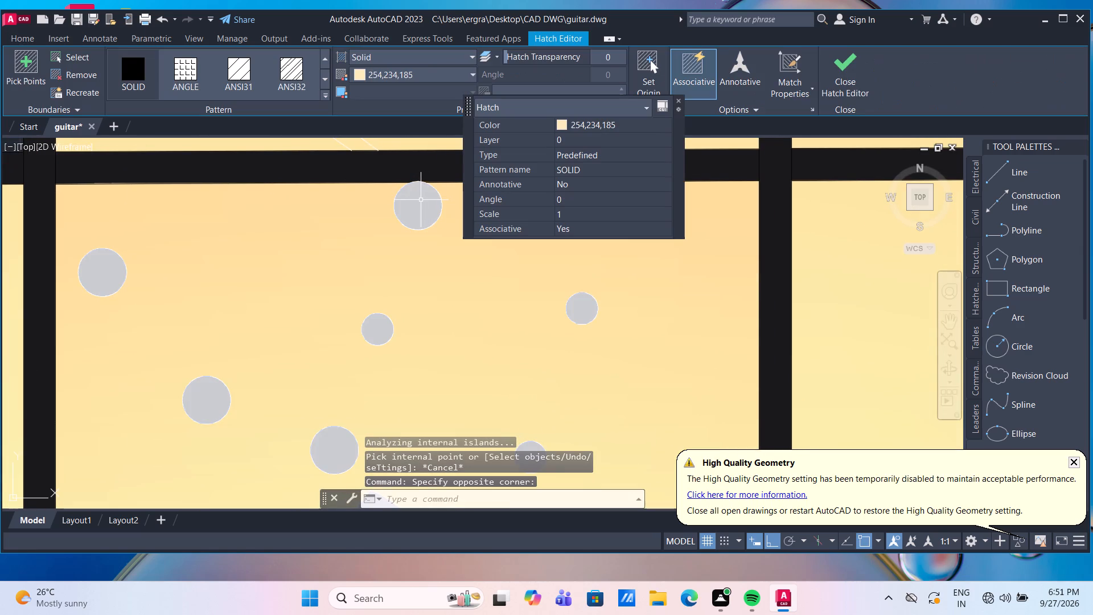
{"action": "left_click", "coordinate": [590, 121]}
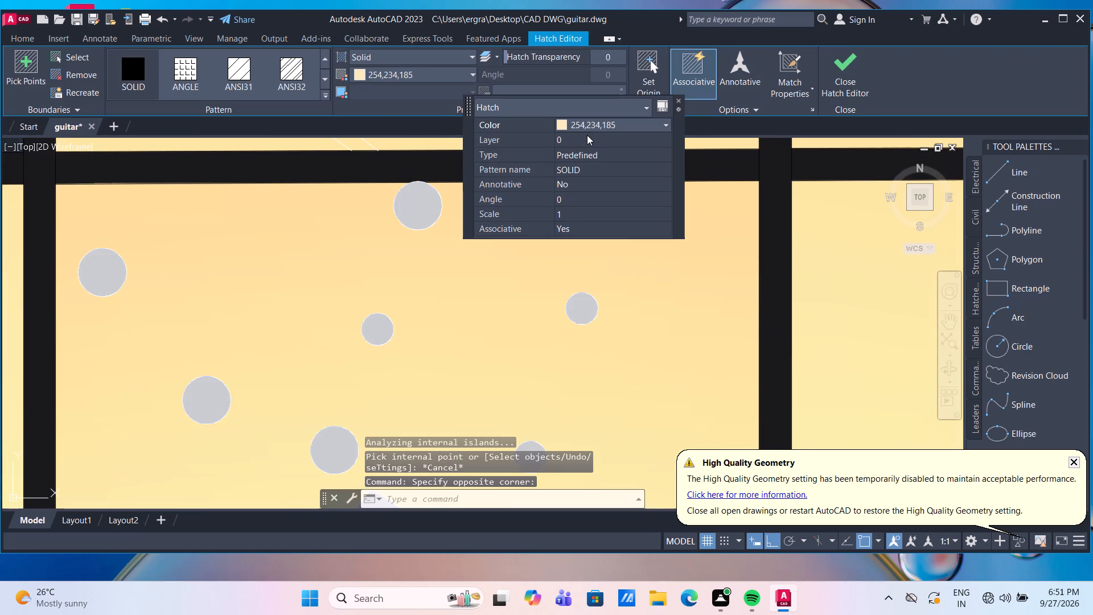
{"action": "left_click", "coordinate": [589, 122]}
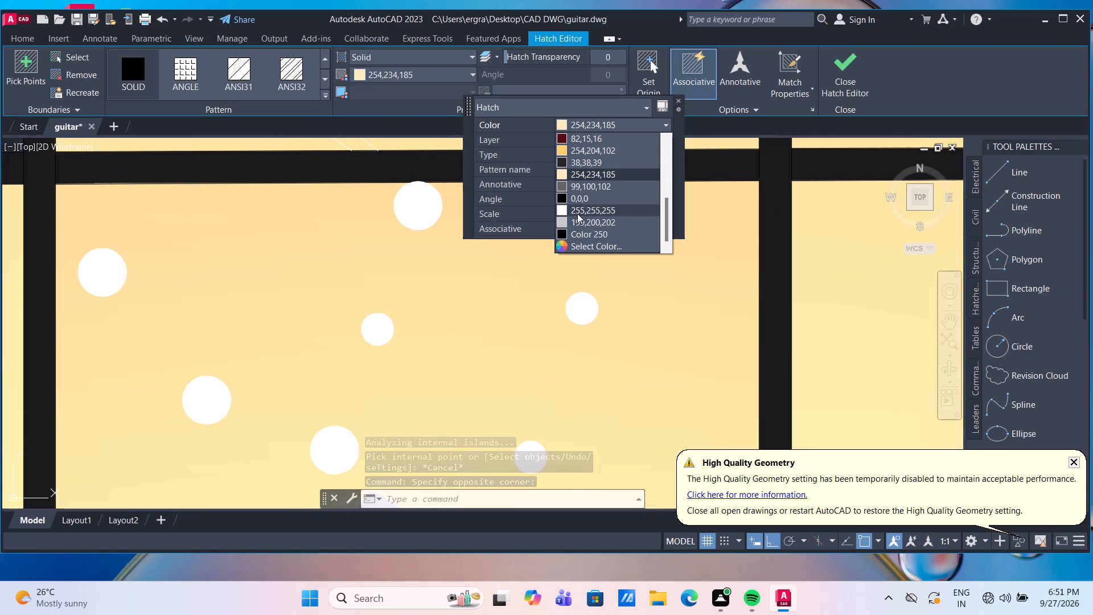
{"action": "left_click", "coordinate": [579, 208]}
{"action": "key", "text": "Escape"}
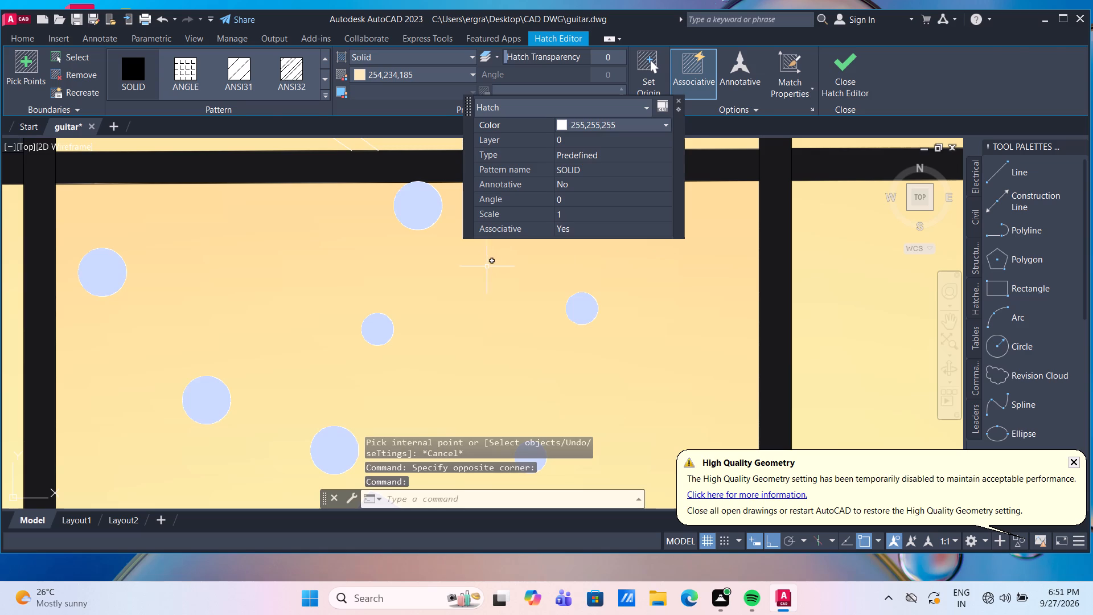
Change the colour of the solid hatch in the wavy band beside the guitar neck, above the horizontal window bar, to 255,255,255.
{"action": "scroll", "coordinate": [470, 272], "scroll_direction": "down", "scroll_amount": 3}
{"action": "scroll", "coordinate": [480, 155], "scroll_direction": "up", "scroll_amount": 1}
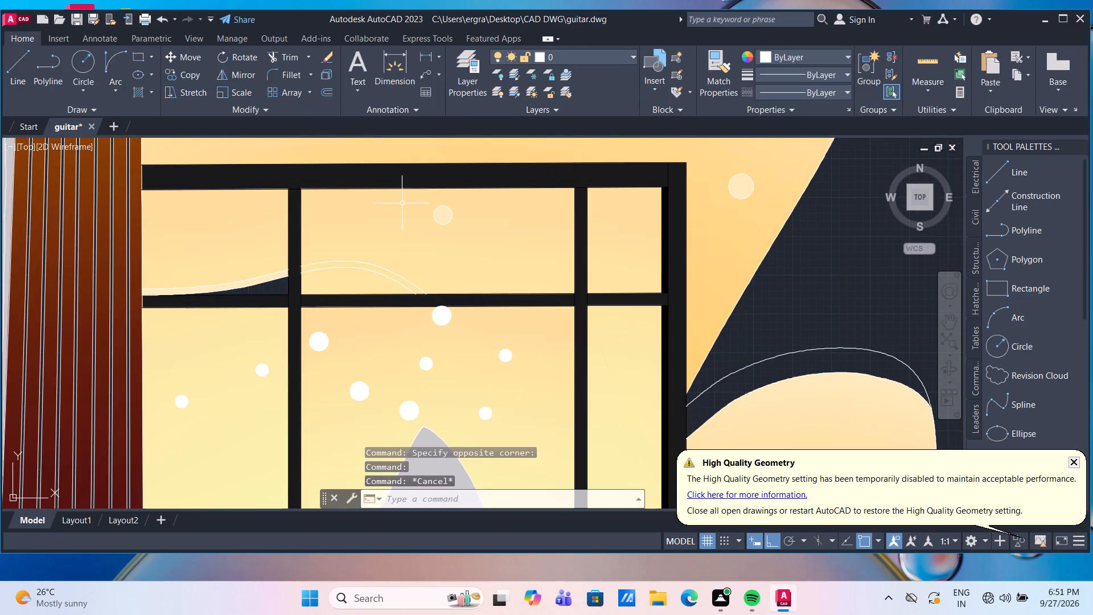
{"action": "scroll", "coordinate": [232, 310], "scroll_direction": "up", "scroll_amount": 2}
{"action": "left_click", "coordinate": [278, 247]}
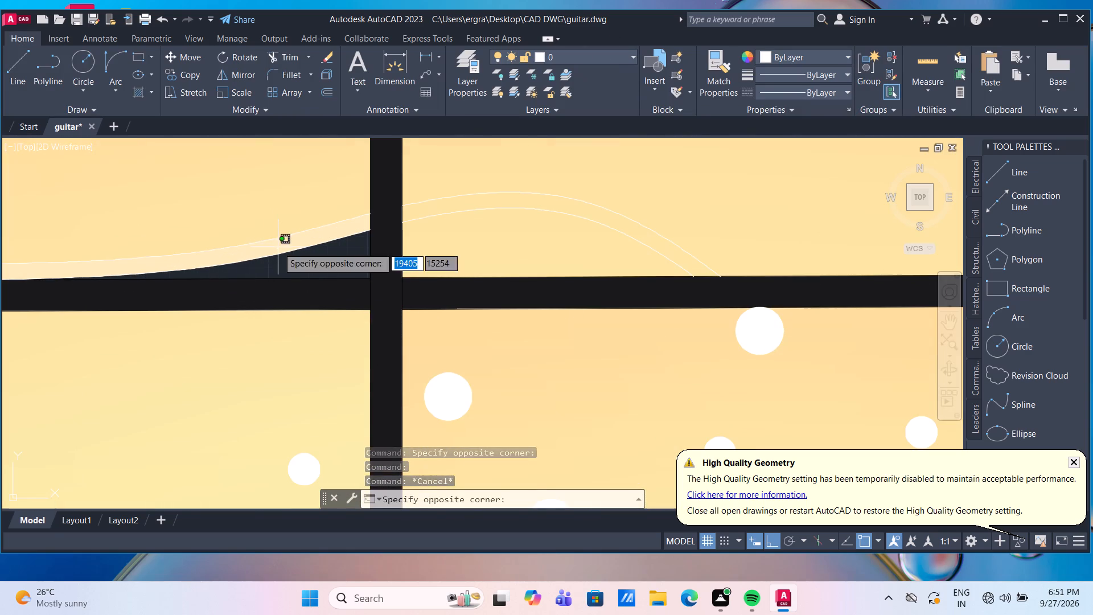
{"action": "left_click", "coordinate": [466, 124]}
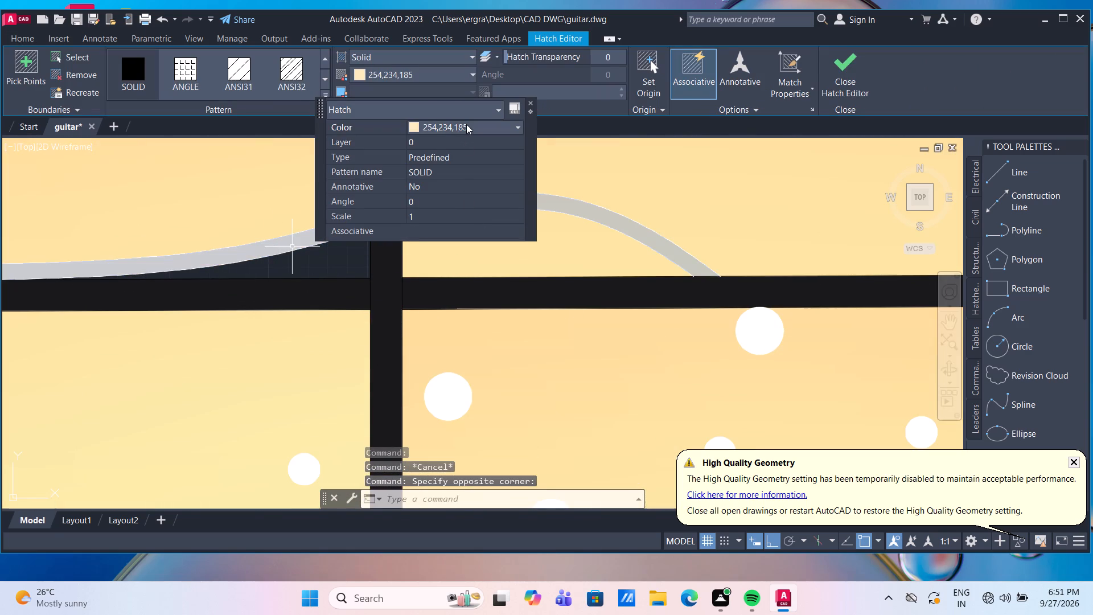
{"action": "left_click", "coordinate": [466, 124]}
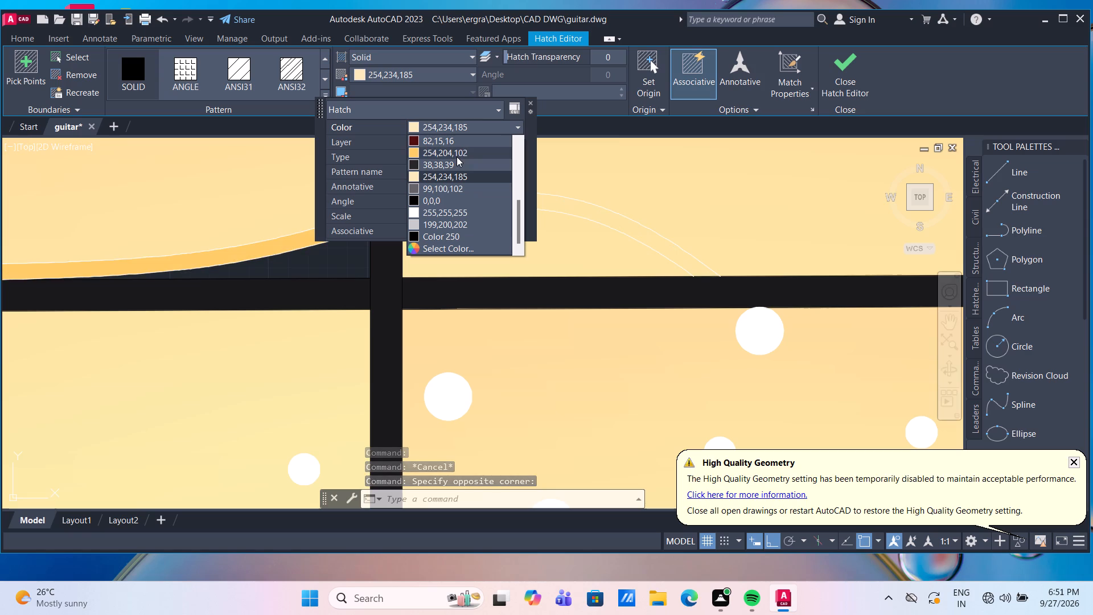
{"action": "left_click", "coordinate": [447, 211]}
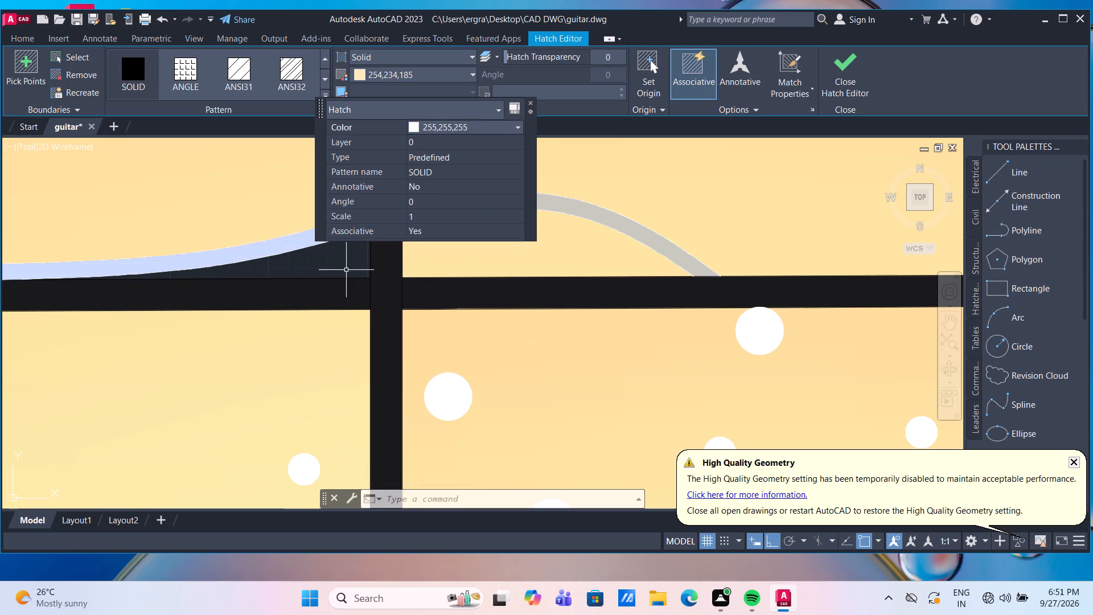
{"action": "key", "text": "Escape"}
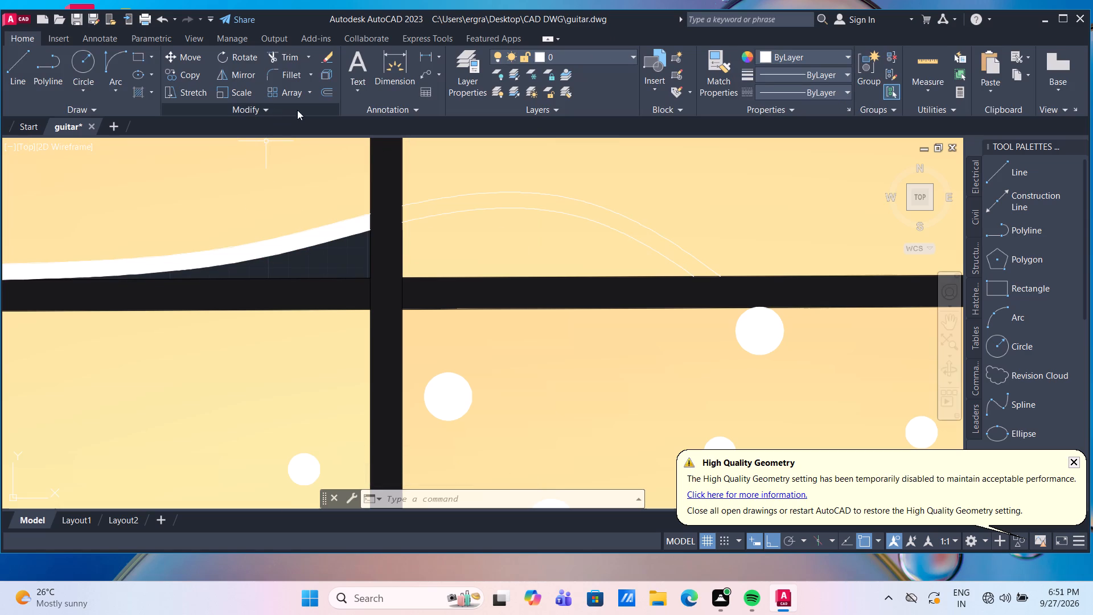
Fill the empty sliver between the white wavy band and the horizontal window bar with a solid 254,234,185 hatch.
{"action": "left_click", "coordinate": [136, 91]}
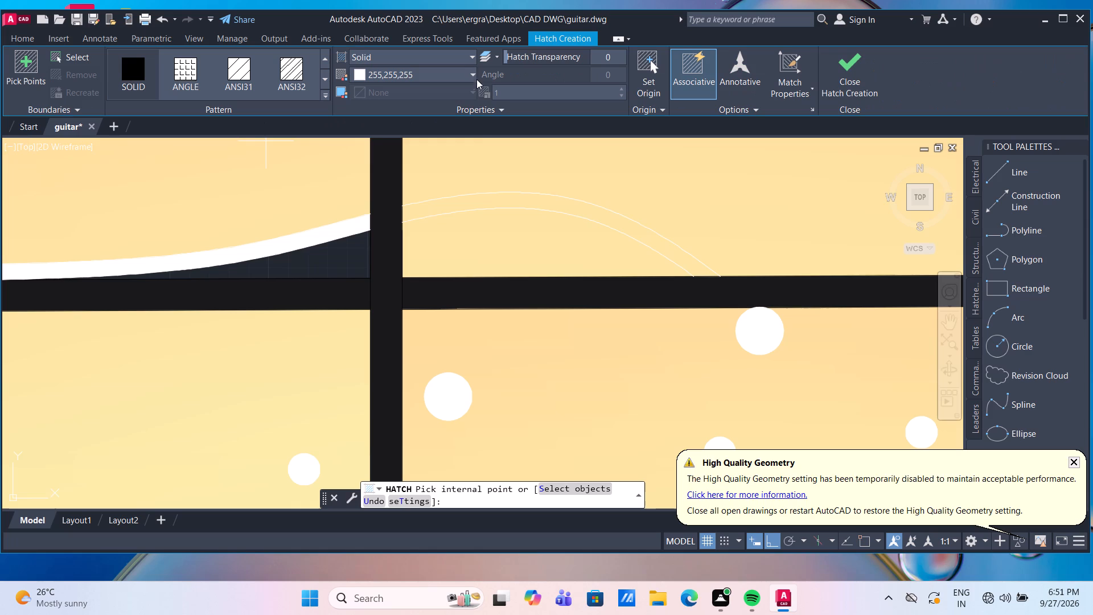
{"action": "left_click", "coordinate": [475, 69]}
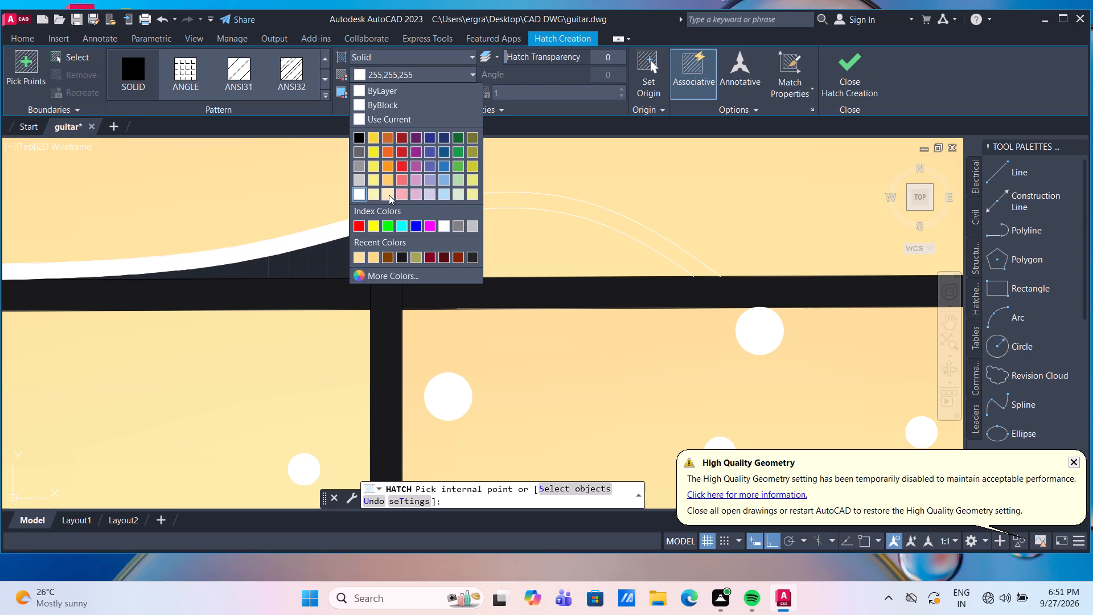
{"action": "left_click", "coordinate": [389, 195]}
{"action": "left_click", "coordinate": [350, 266]}
{"action": "key", "text": "Escape"}
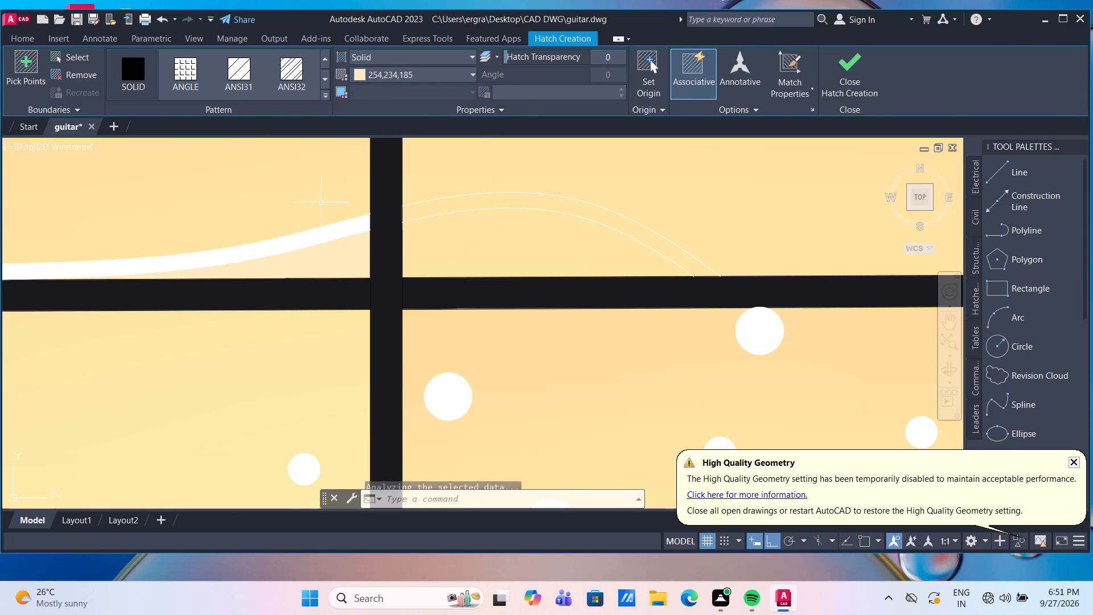
Trim away the upper middle window pane's hatch between the two curved lines that continue the white wavy band.
{"action": "scroll", "coordinate": [321, 192], "scroll_direction": "down", "scroll_amount": 3}
{"action": "scroll", "coordinate": [359, 192], "scroll_direction": "up", "scroll_amount": 3}
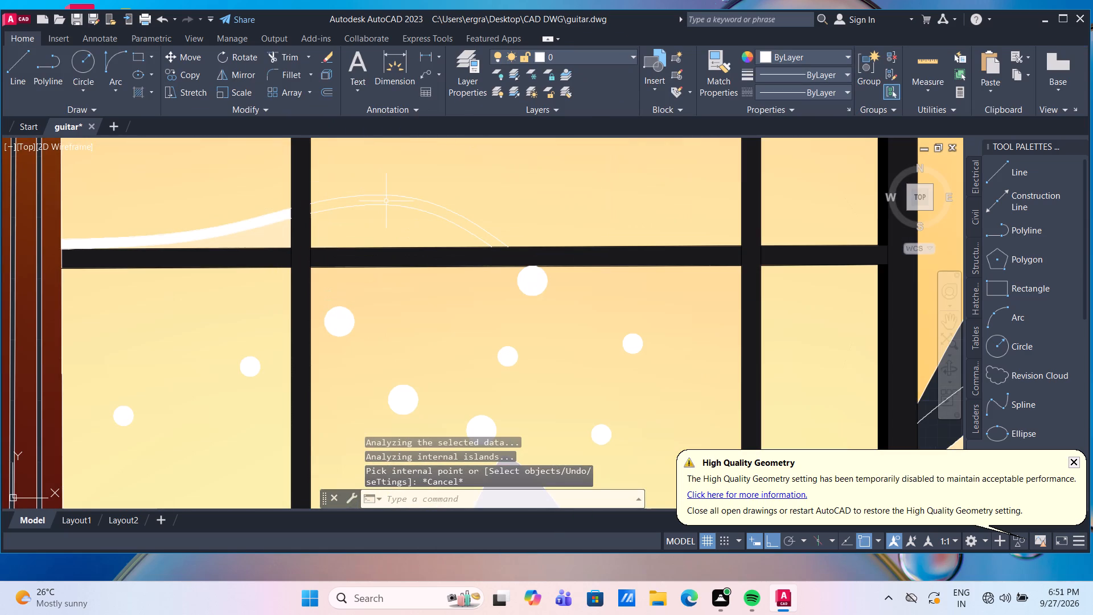
{"action": "left_click", "coordinate": [386, 201]}
{"action": "key", "text": "Escape"}
{"action": "left_click", "coordinate": [397, 201]}
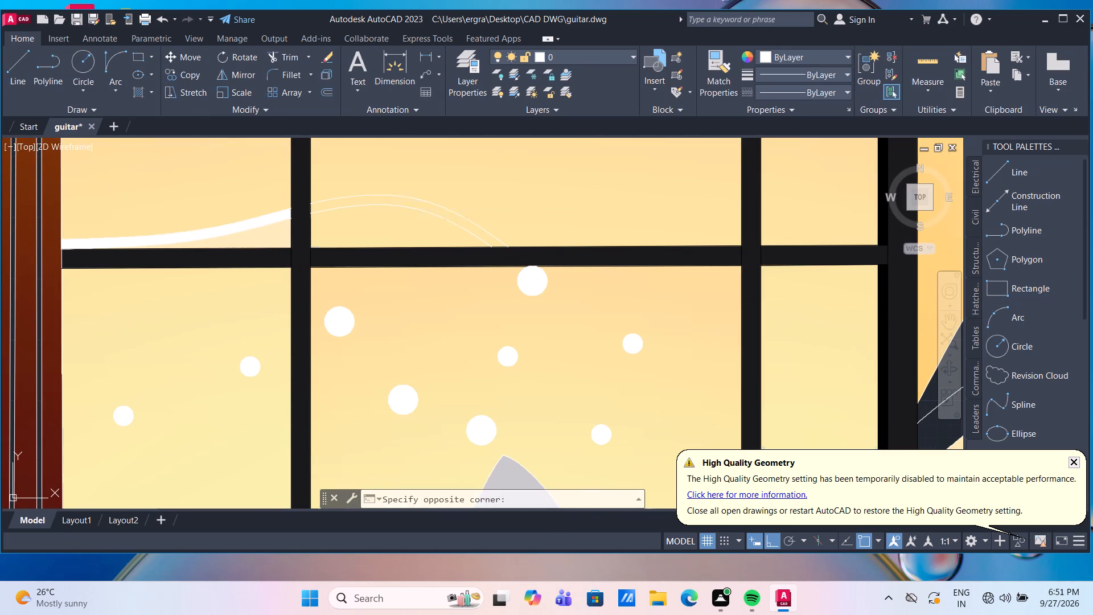
{"action": "key", "text": "Escape"}
{"action": "type", "text": "tr"}
{"action": "key", "text": "Return"}
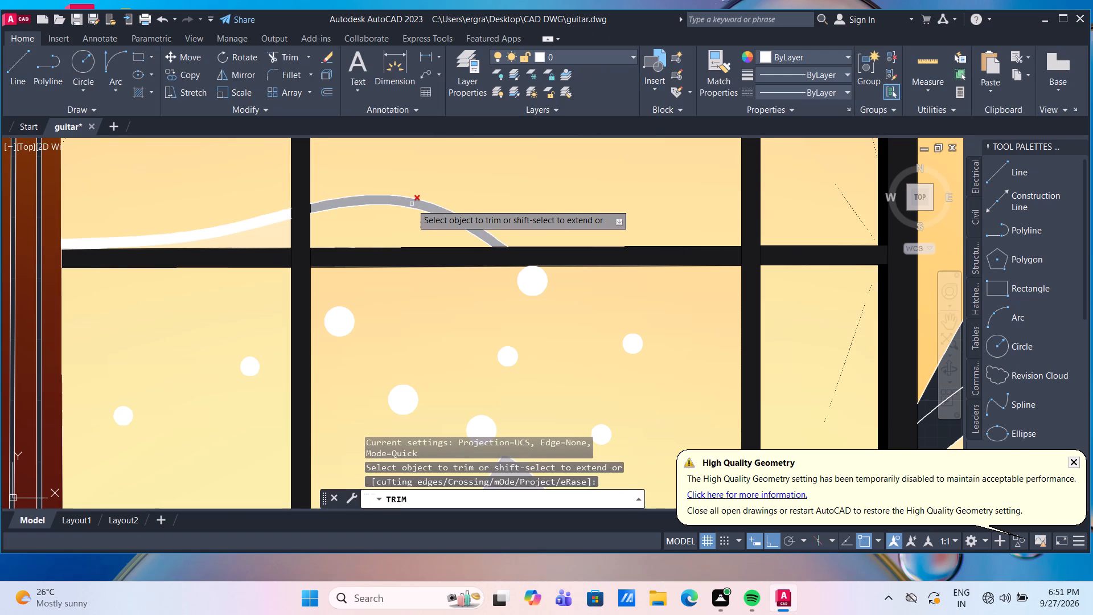
{"action": "left_click", "coordinate": [412, 204]}
{"action": "scroll", "coordinate": [509, 221], "scroll_direction": "down", "scroll_amount": 3}
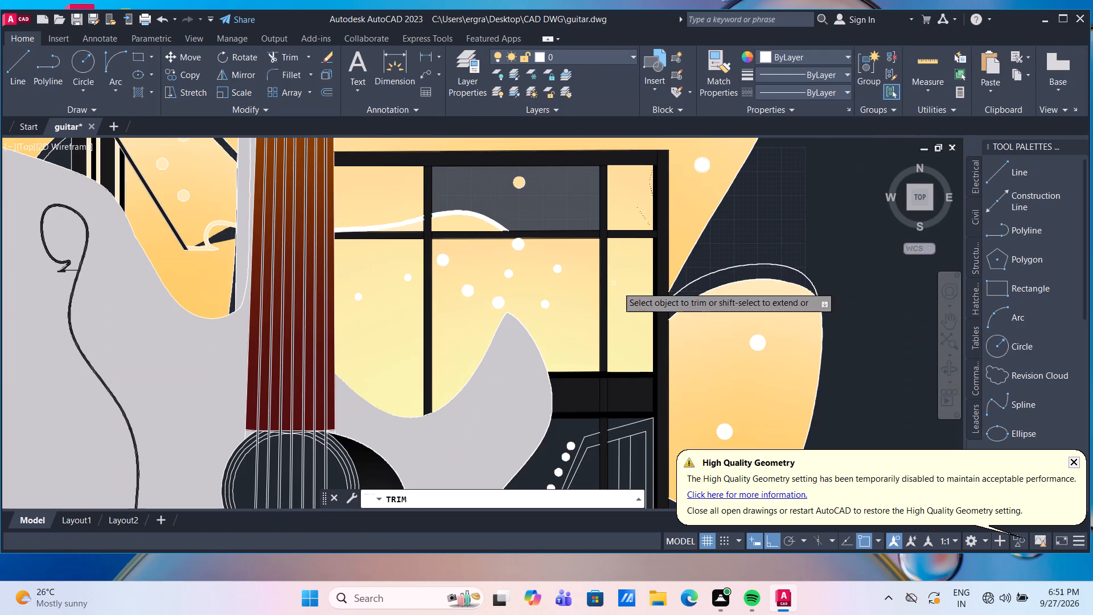
{"action": "key", "text": "Escape"}
Fill two circles in the large orange shape and three circles in the arched opening beside the staircase with a solid 255,255,255 hatch.
{"action": "scroll", "coordinate": [769, 217], "scroll_direction": "down", "scroll_amount": 1}
{"action": "middle_click_drag", "start_coordinate": [769, 217], "coordinate": [779, 254]}
{"action": "middle_click_drag", "start_coordinate": [774, 230], "coordinate": [775, 231]}
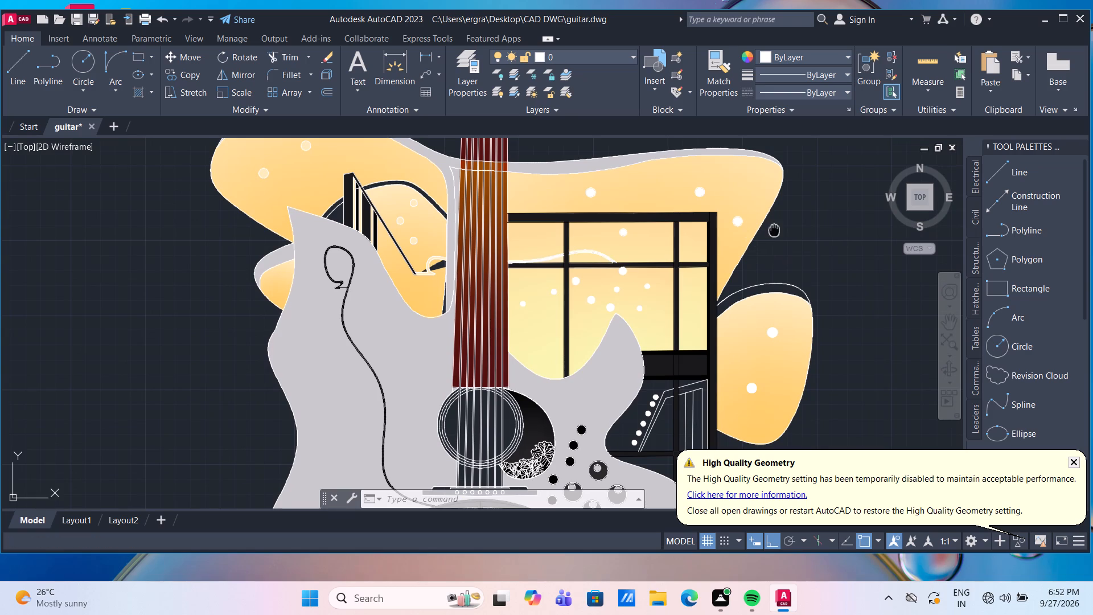
{"action": "scroll", "coordinate": [779, 236], "scroll_direction": "down", "scroll_amount": 1}
{"action": "middle_click_drag", "start_coordinate": [775, 231], "coordinate": [816, 257]}
{"action": "scroll", "coordinate": [535, 181], "scroll_direction": "up", "scroll_amount": 2}
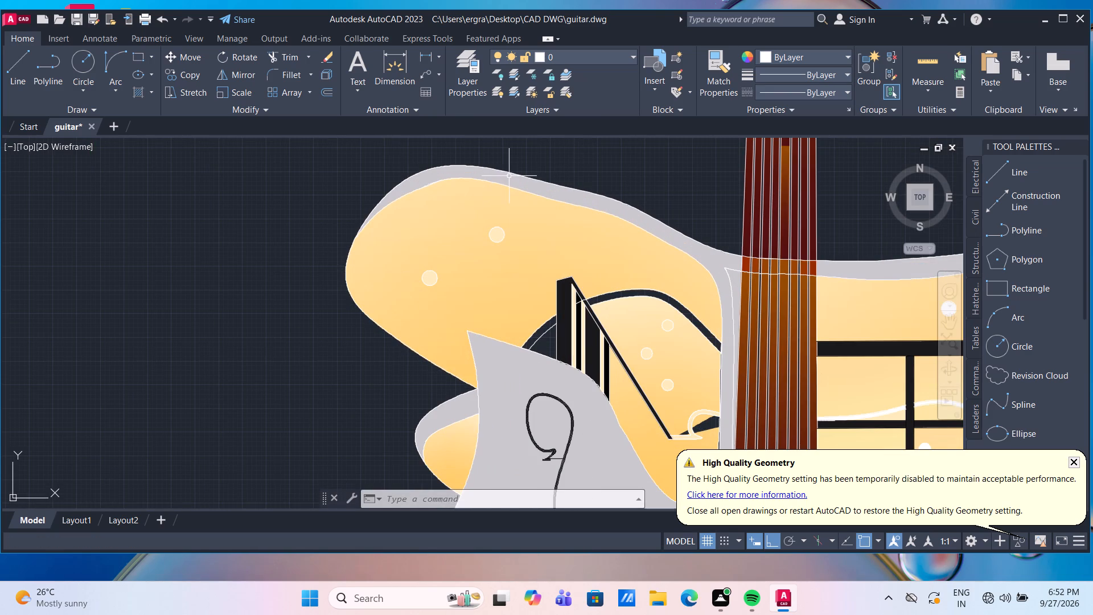
{"action": "middle_click_drag", "start_coordinate": [389, 192], "coordinate": [277, 153]}
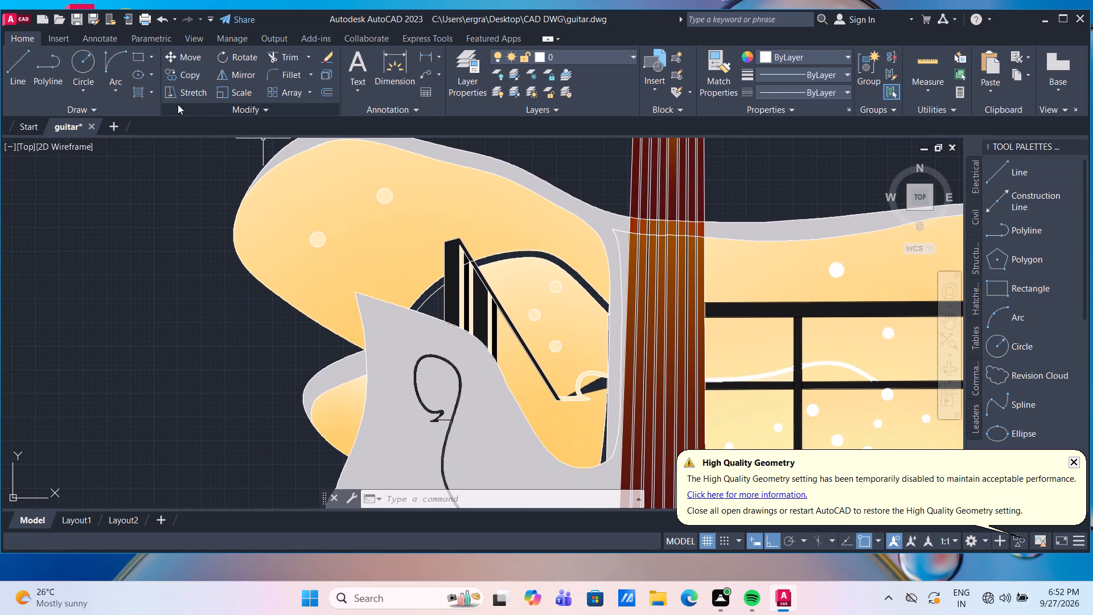
{"action": "left_click", "coordinate": [132, 96]}
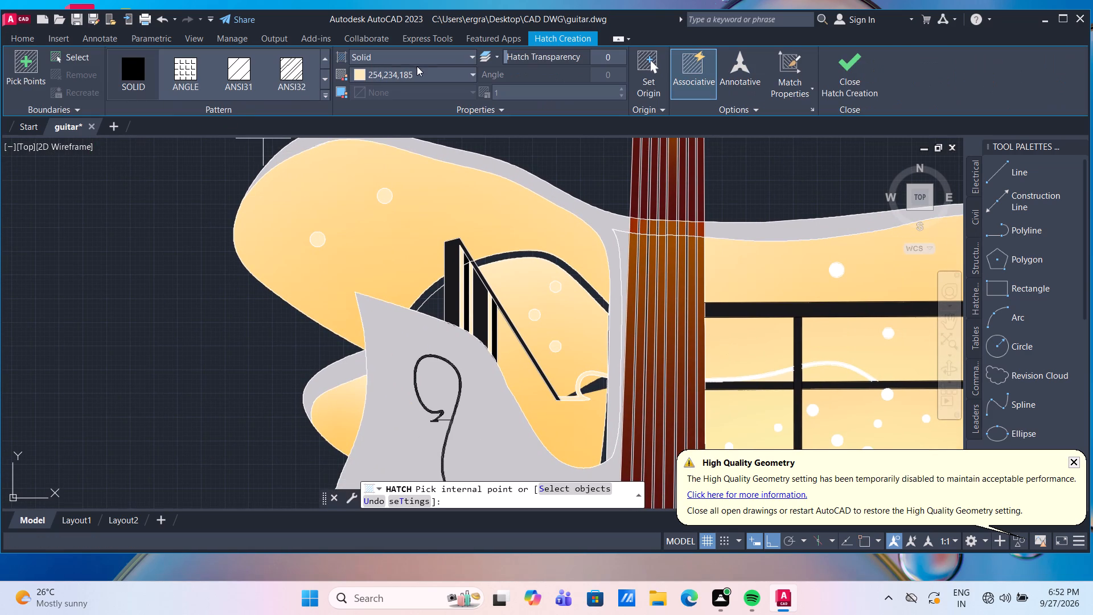
{"action": "left_click", "coordinate": [428, 69]}
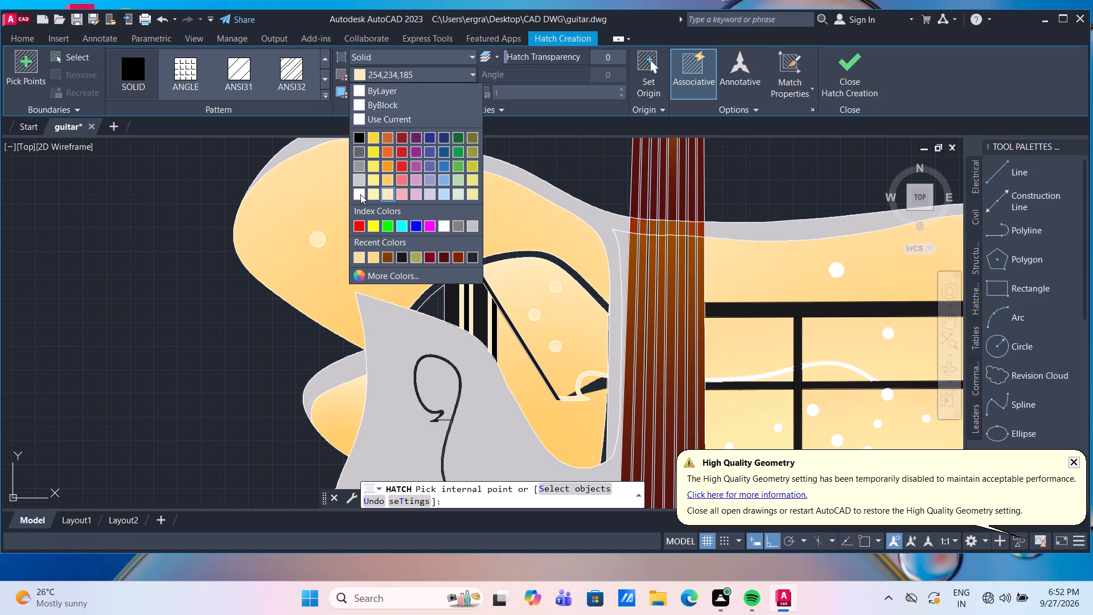
{"action": "left_click", "coordinate": [360, 196]}
{"action": "left_click", "coordinate": [319, 241]}
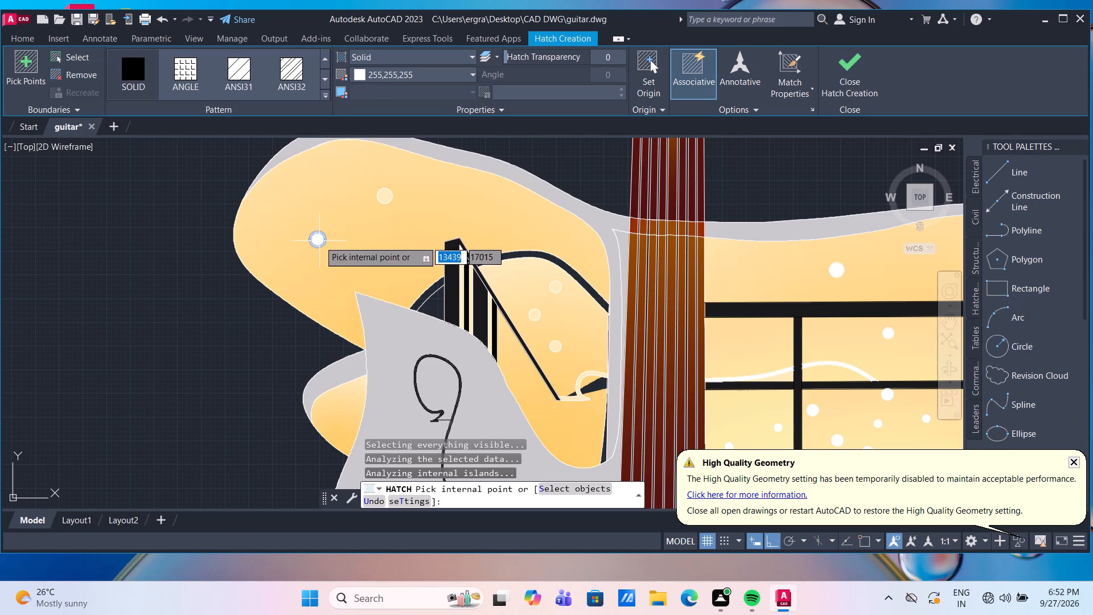
{"action": "left_click", "coordinate": [383, 195]}
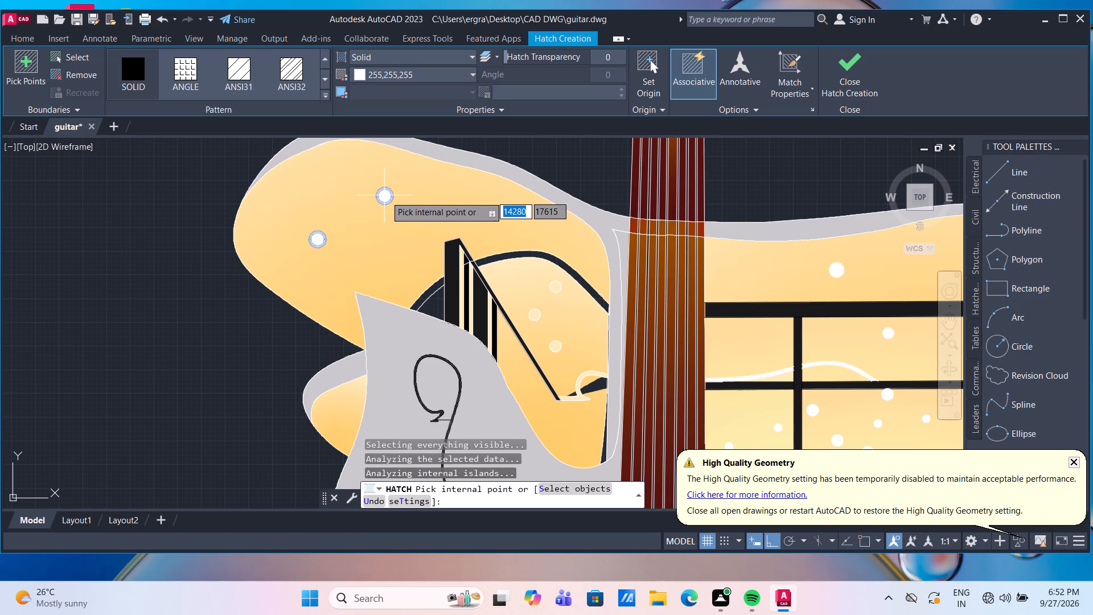
{"action": "scroll", "coordinate": [557, 286], "scroll_direction": "up", "scroll_amount": 2}
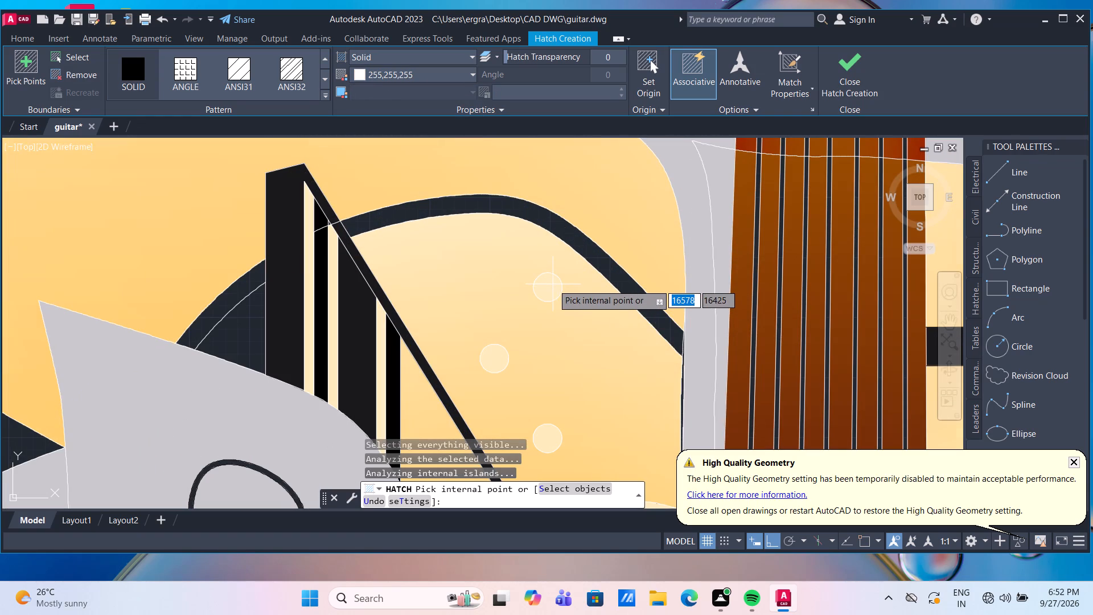
{"action": "left_click", "coordinate": [550, 290]}
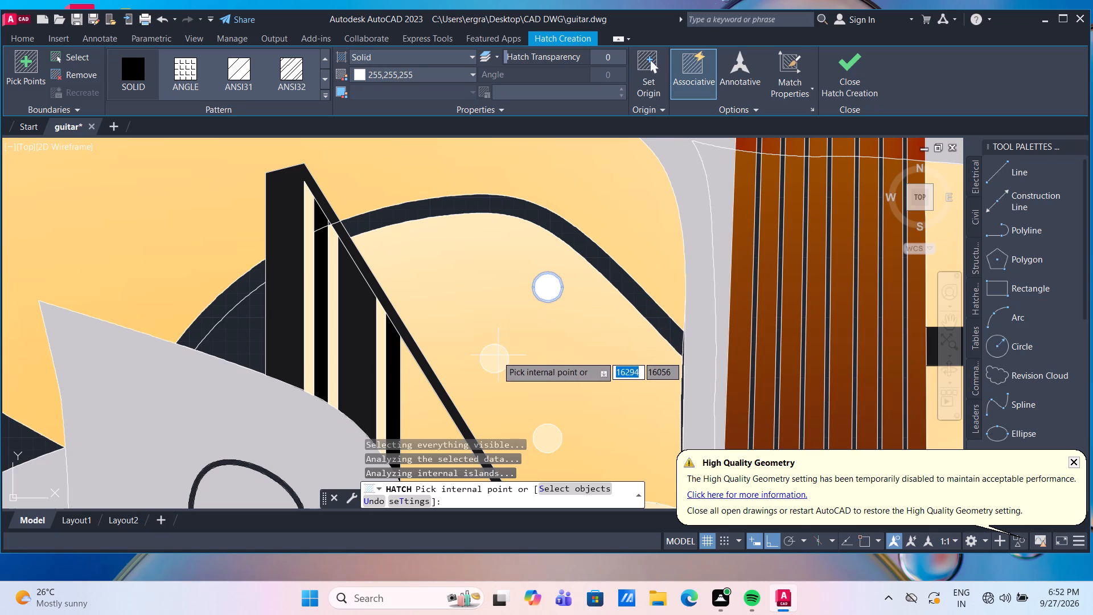
{"action": "left_click", "coordinate": [497, 356]}
{"action": "scroll", "coordinate": [498, 355], "scroll_direction": "down", "scroll_amount": 2}
{"action": "scroll", "coordinate": [534, 406], "scroll_direction": "up", "scroll_amount": 3}
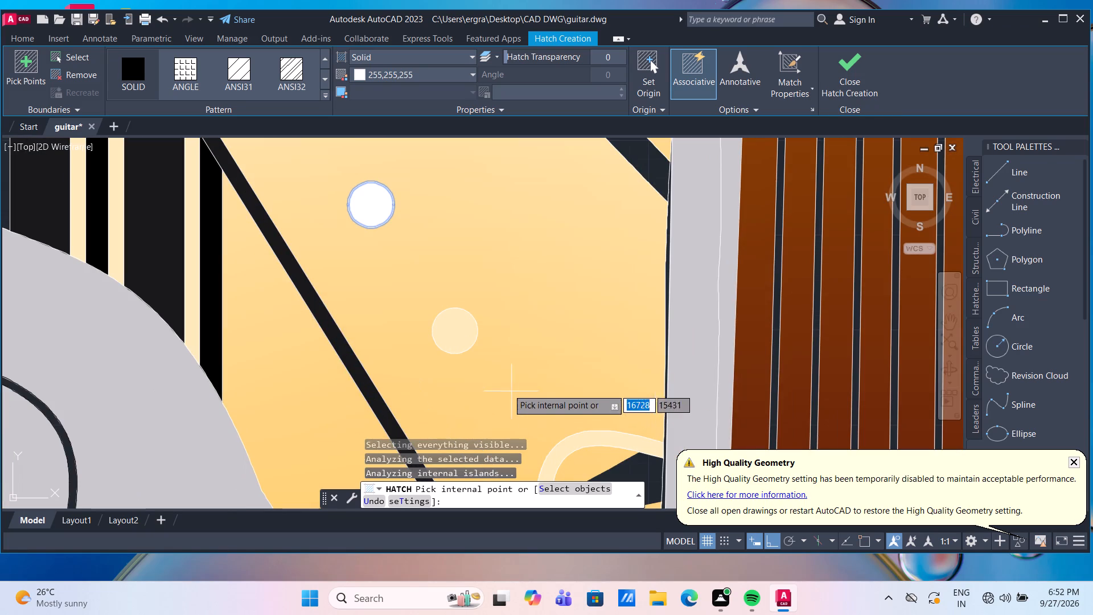
{"action": "left_click", "coordinate": [457, 331]}
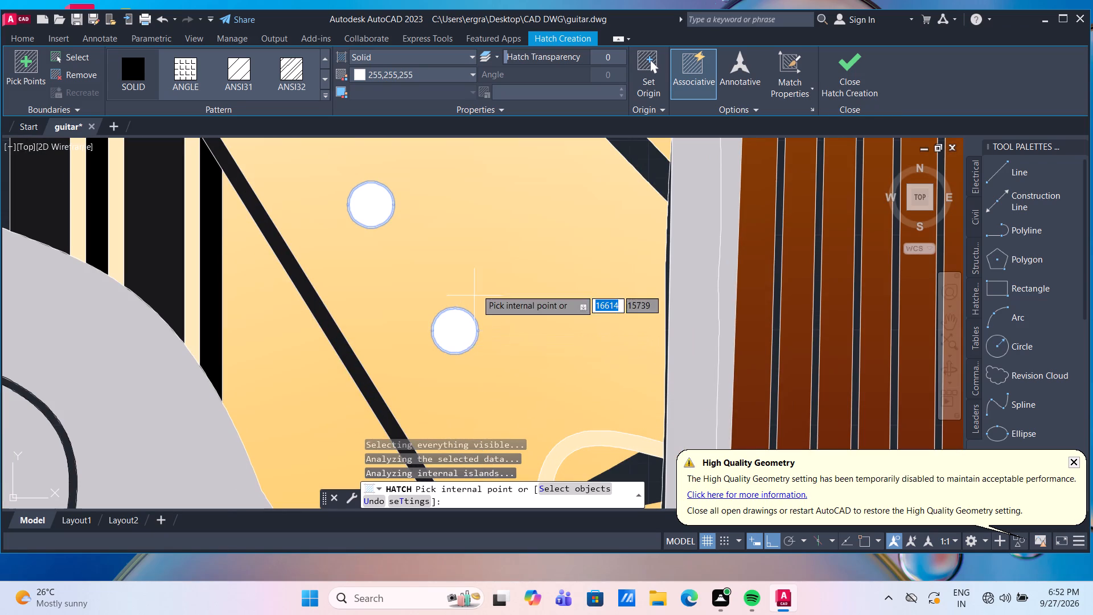
{"action": "scroll", "coordinate": [480, 278], "scroll_direction": "down", "scroll_amount": 3}
{"action": "key", "text": "Return"}
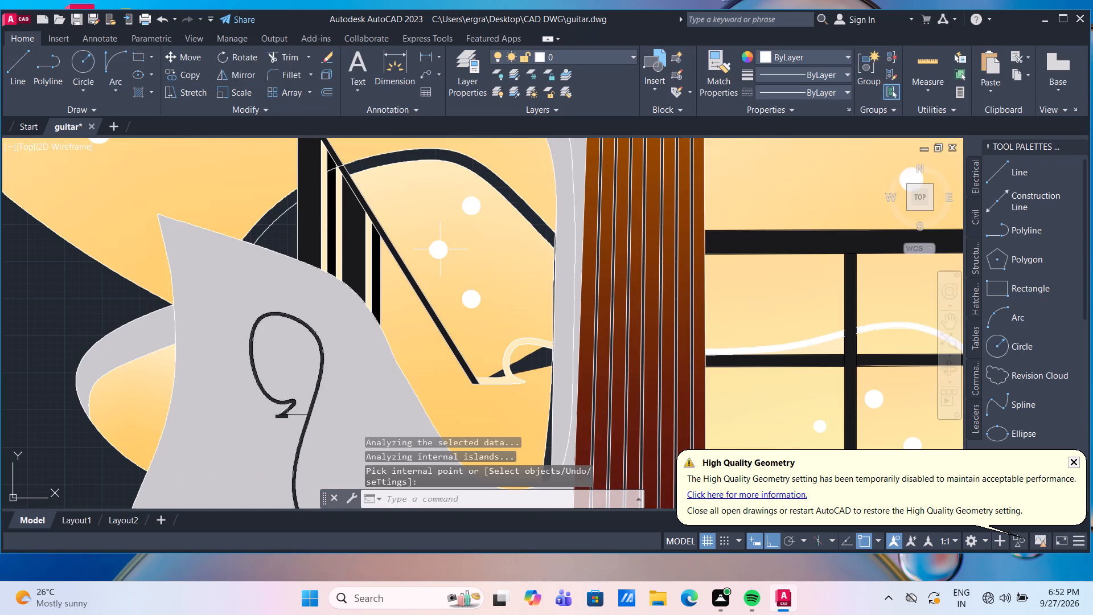
Fill both portions of the curved arch band around the staircase with a solid 99,100,102 hatch.
{"action": "left_click", "coordinate": [141, 91]}
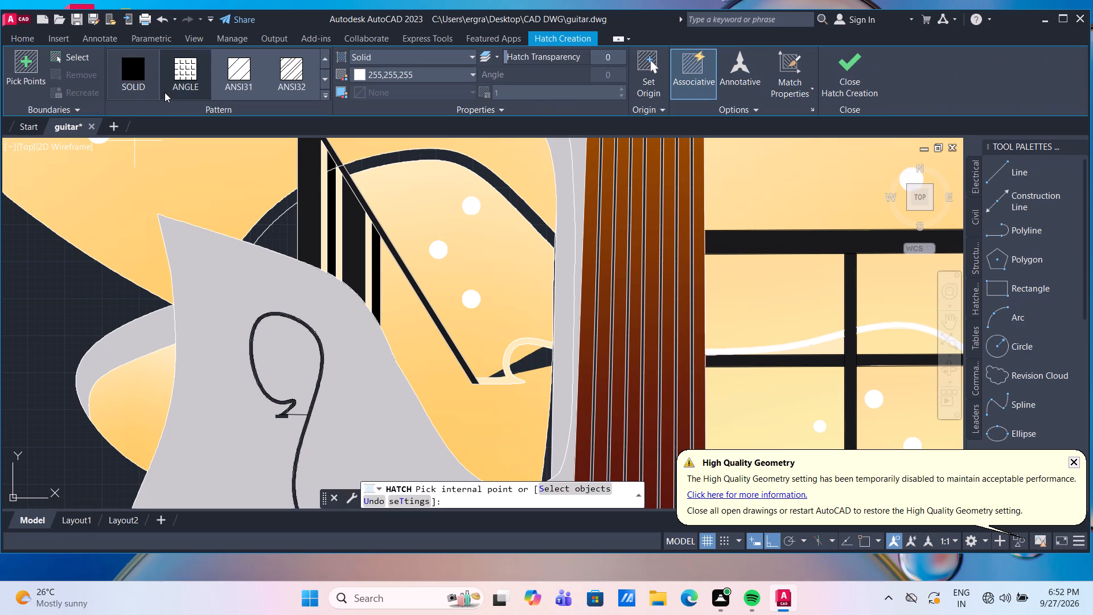
{"action": "left_click", "coordinate": [425, 75]}
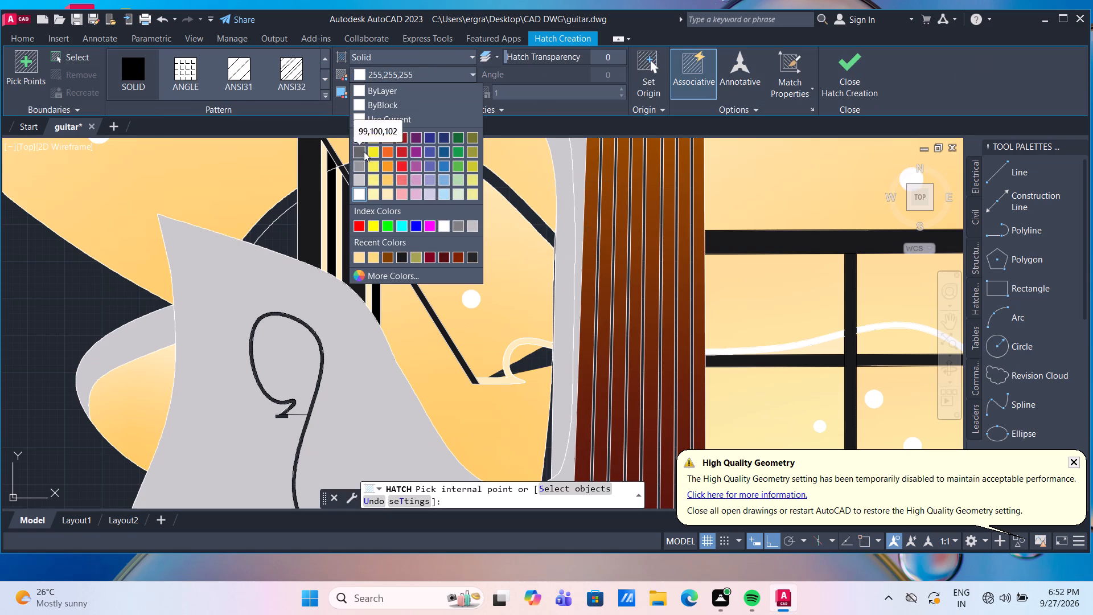
{"action": "left_click", "coordinate": [364, 151]}
{"action": "left_click", "coordinate": [279, 206]}
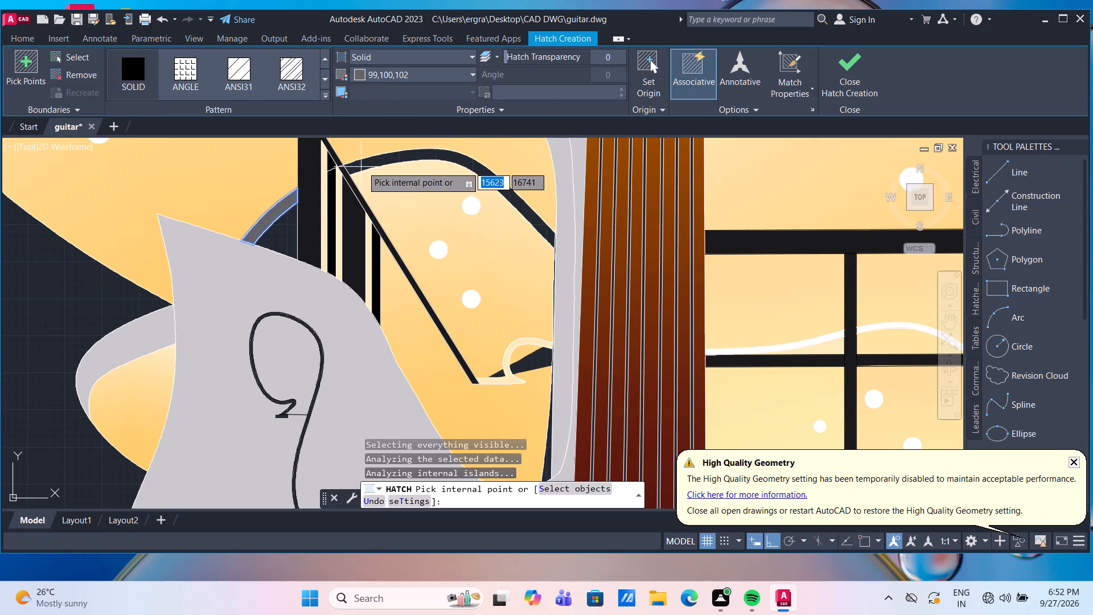
{"action": "left_click", "coordinate": [368, 162]}
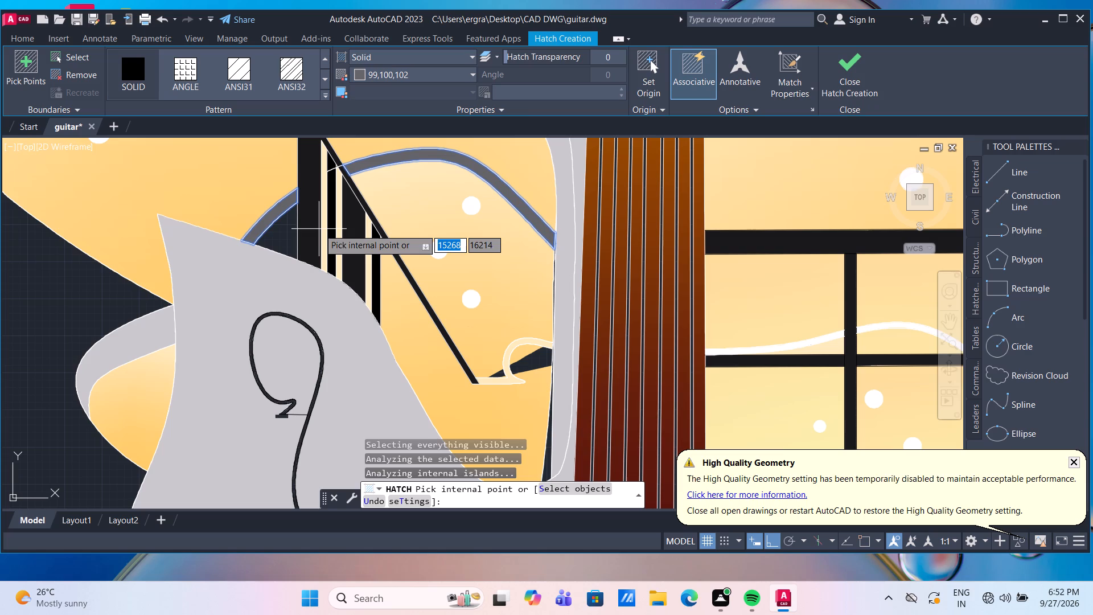
{"action": "key", "text": "Return"}
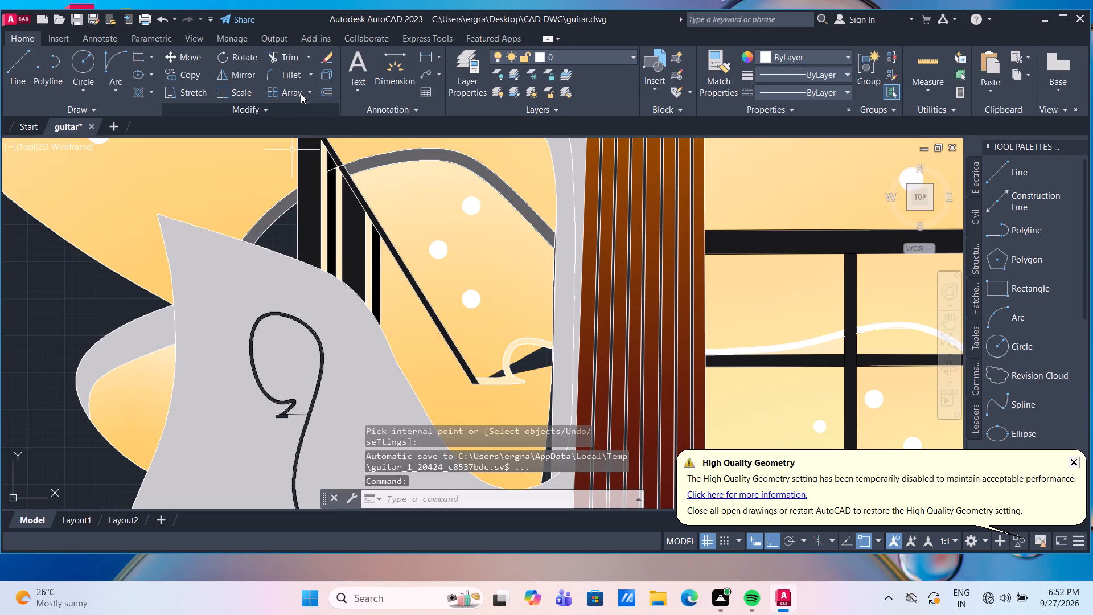
Fill the empty area inside the arch, between its grey band and the staircase post, with a solid 254,234,185 hatch.
{"action": "left_click", "coordinate": [136, 91]}
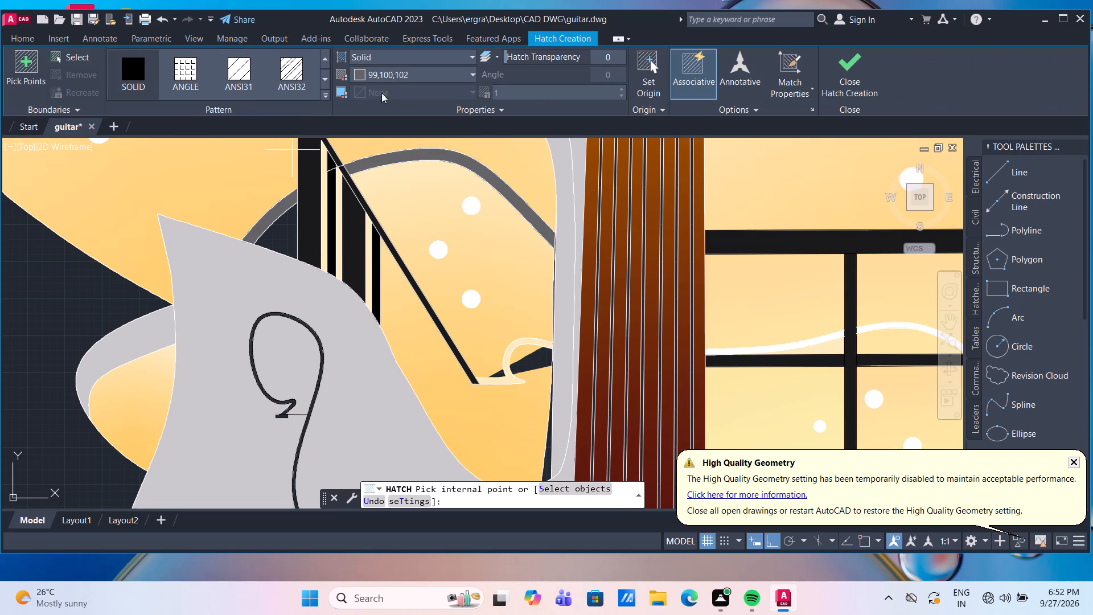
{"action": "left_click", "coordinate": [407, 73]}
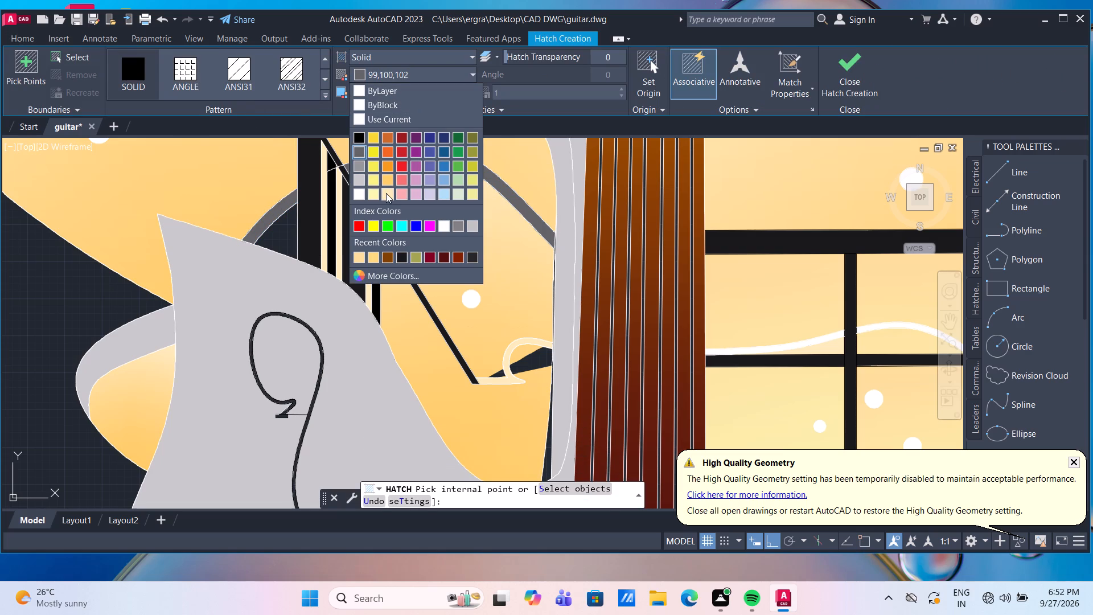
{"action": "left_click", "coordinate": [376, 198]}
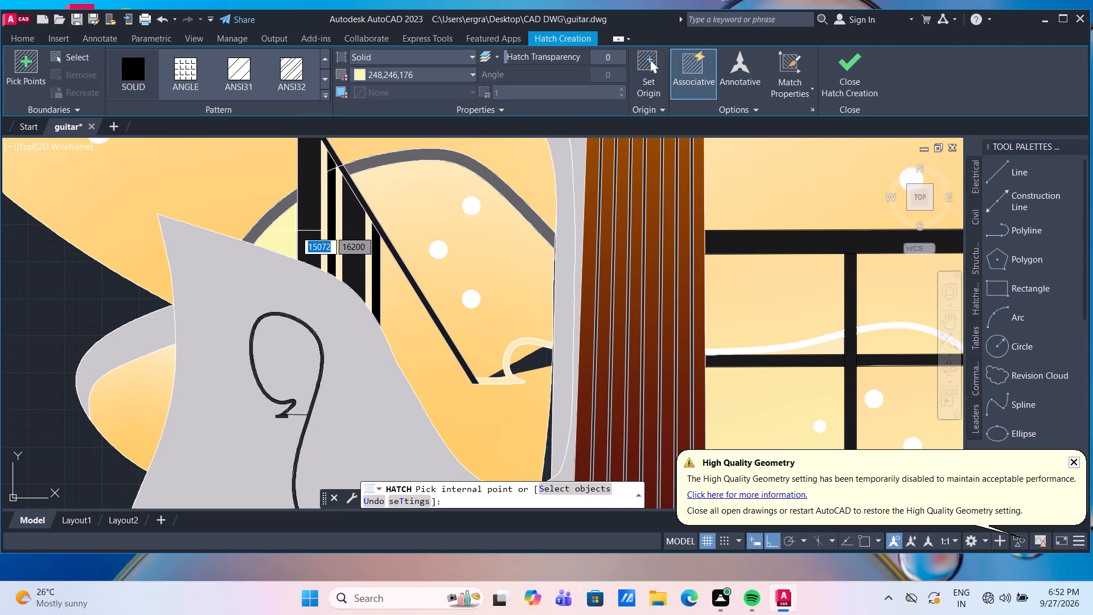
{"action": "left_click", "coordinate": [415, 70]}
{"action": "left_click", "coordinate": [388, 200]}
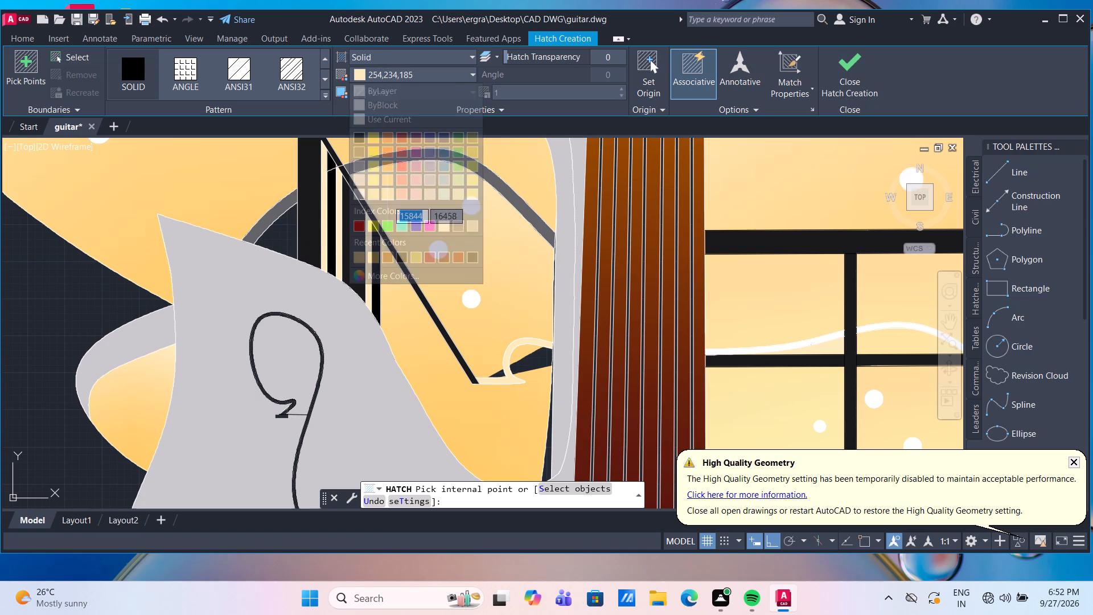
{"action": "left_click", "coordinate": [289, 239]}
{"action": "key", "text": "Escape"}
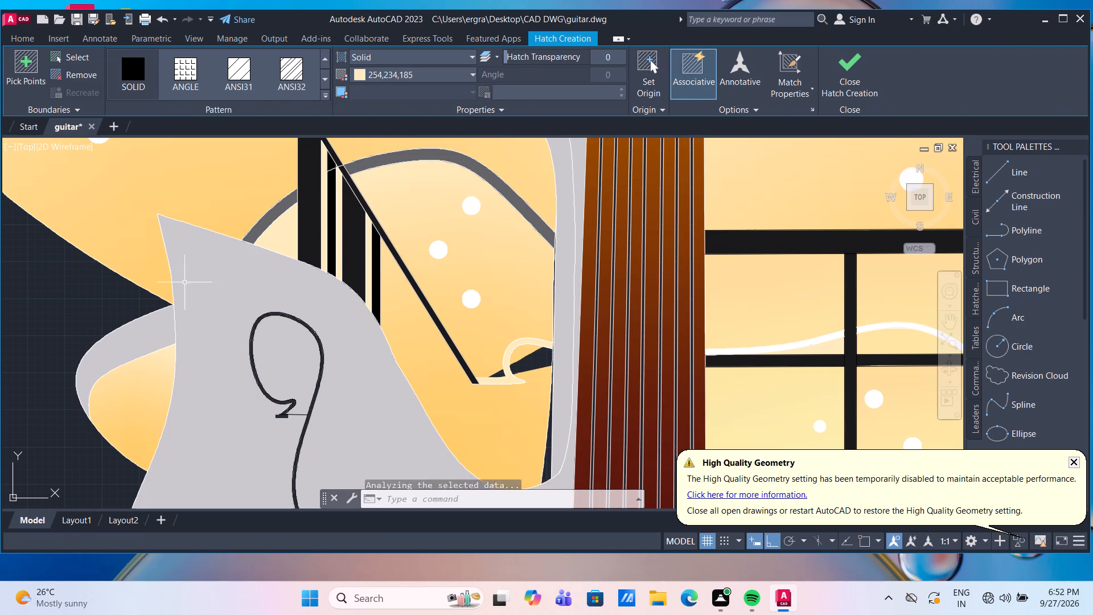
Examine the whole elevation, the entrance steps and the guitar's sound hole for areas still lacking colour.
{"action": "scroll", "coordinate": [167, 297], "scroll_direction": "down", "scroll_amount": 3}
{"action": "middle_click_drag", "start_coordinate": [597, 321], "coordinate": [597, 298]}
{"action": "scroll", "coordinate": [597, 298], "scroll_direction": "down", "scroll_amount": 3}
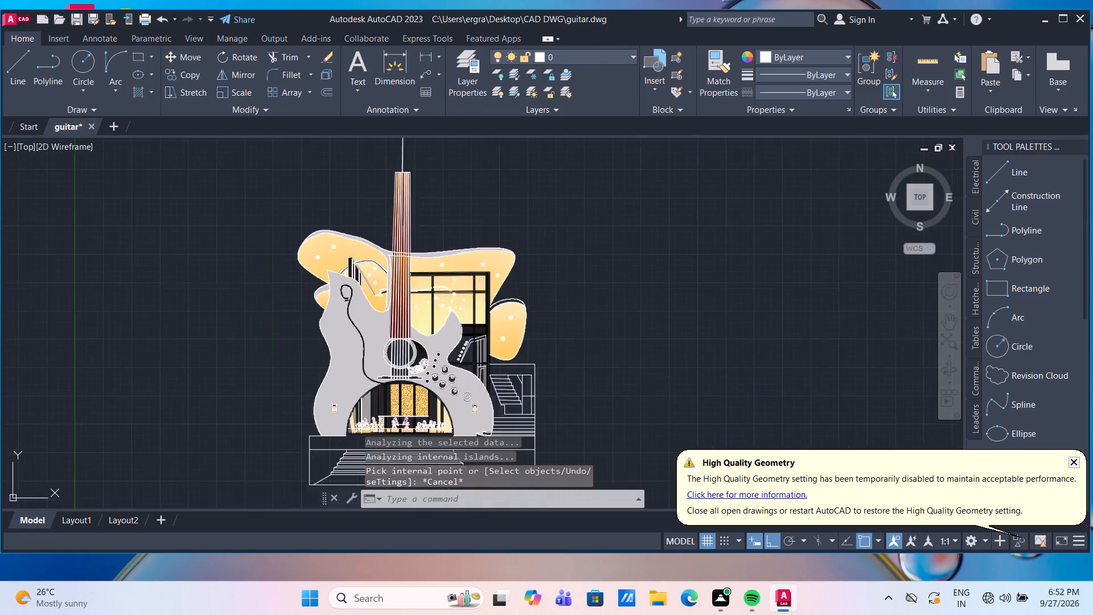
{"action": "scroll", "coordinate": [605, 308], "scroll_direction": "up", "scroll_amount": 2}
{"action": "middle_click_drag", "start_coordinate": [600, 289], "coordinate": [600, 227]}
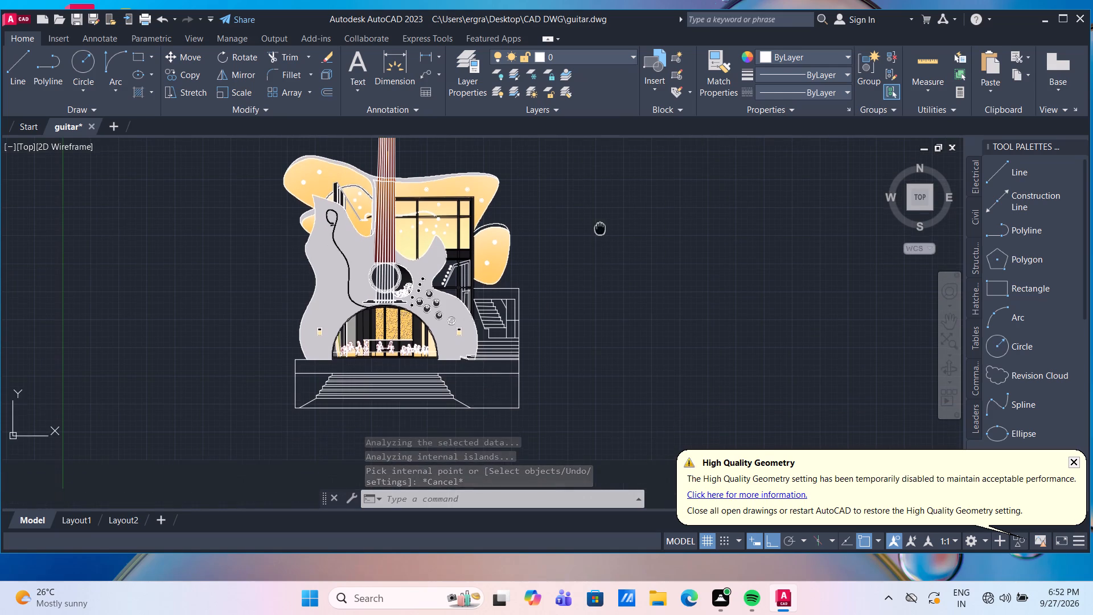
{"action": "scroll", "coordinate": [557, 358], "scroll_direction": "up", "scroll_amount": 1}
{"action": "middle_click_drag", "start_coordinate": [564, 350], "coordinate": [607, 319]}
{"action": "scroll", "coordinate": [607, 319], "scroll_direction": "up", "scroll_amount": 1}
{"action": "scroll", "coordinate": [607, 319], "scroll_direction": "down", "scroll_amount": 1}
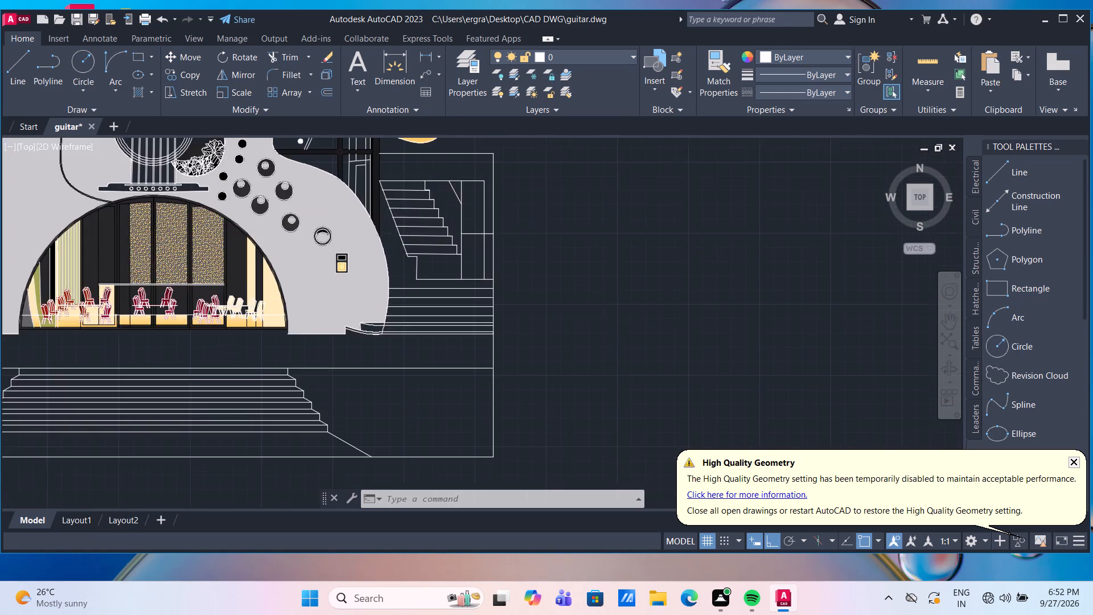
{"action": "scroll", "coordinate": [607, 319], "scroll_direction": "down", "scroll_amount": 2}
{"action": "scroll", "coordinate": [509, 260], "scroll_direction": "up", "scroll_amount": 3}
{"action": "scroll", "coordinate": [449, 286], "scroll_direction": "up", "scroll_amount": 2}
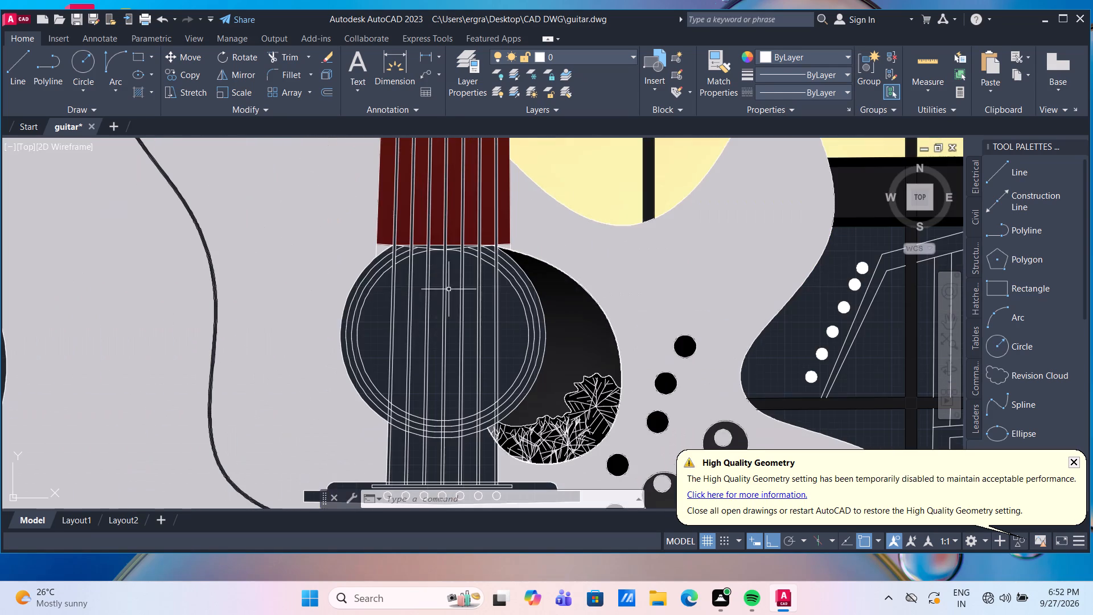
{"action": "scroll", "coordinate": [504, 322], "scroll_direction": "up", "scroll_amount": 2}
{"action": "middle_click_drag", "start_coordinate": [506, 322], "coordinate": [510, 288]}
{"action": "scroll", "coordinate": [510, 288], "scroll_direction": "down", "scroll_amount": 1}
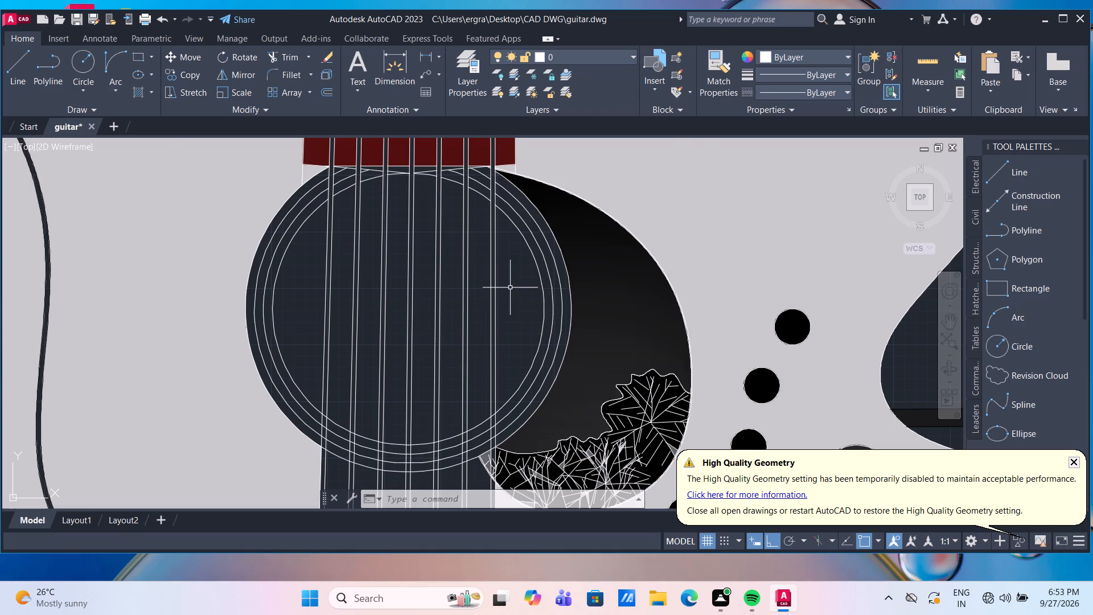
{"action": "scroll", "coordinate": [510, 288], "scroll_direction": "down", "scroll_amount": 1}
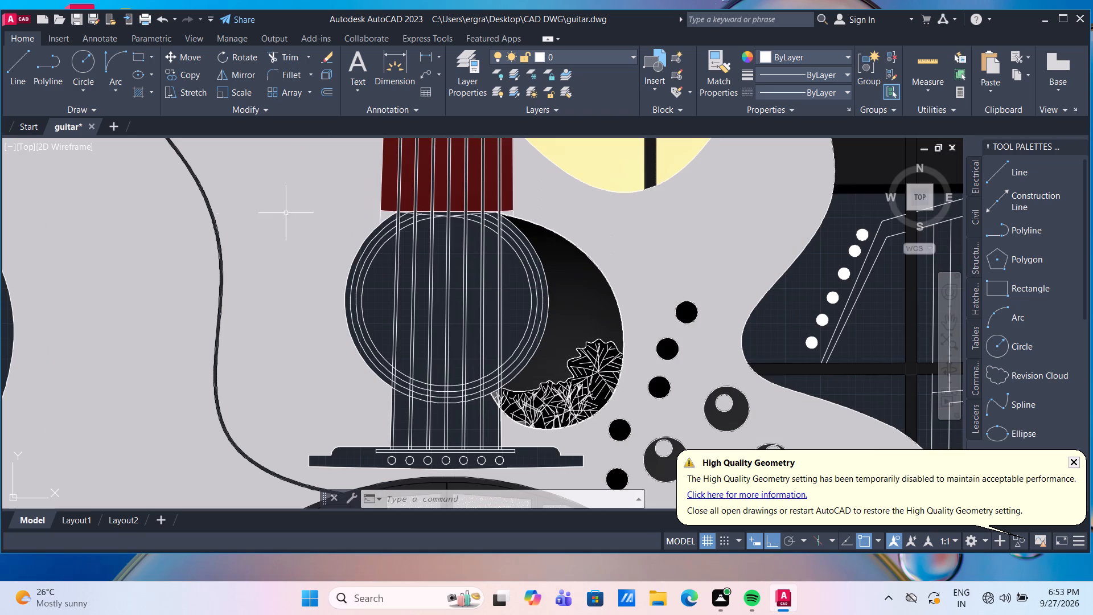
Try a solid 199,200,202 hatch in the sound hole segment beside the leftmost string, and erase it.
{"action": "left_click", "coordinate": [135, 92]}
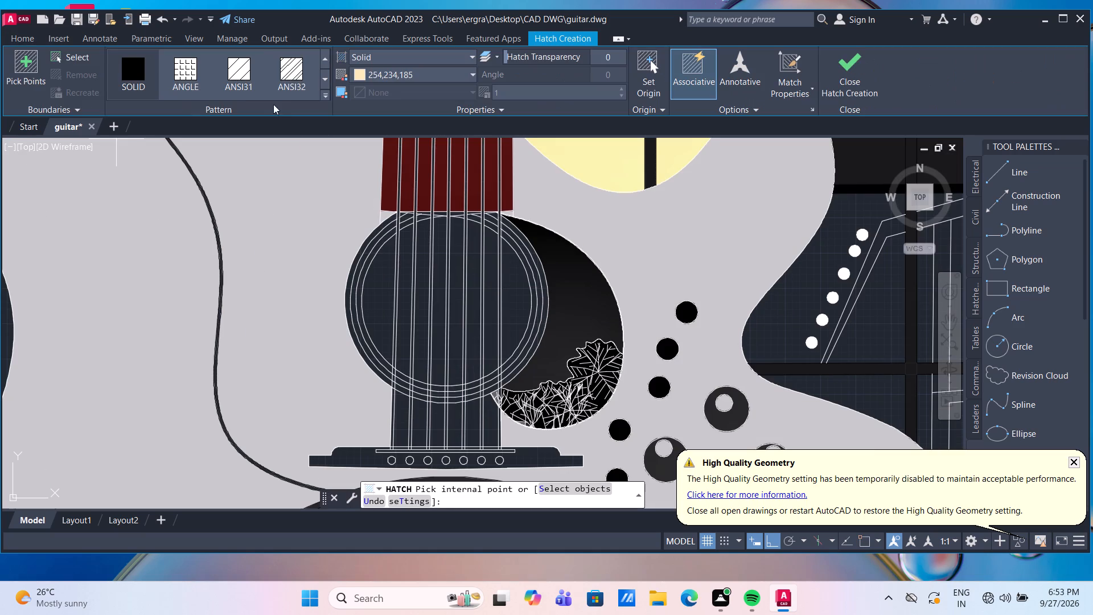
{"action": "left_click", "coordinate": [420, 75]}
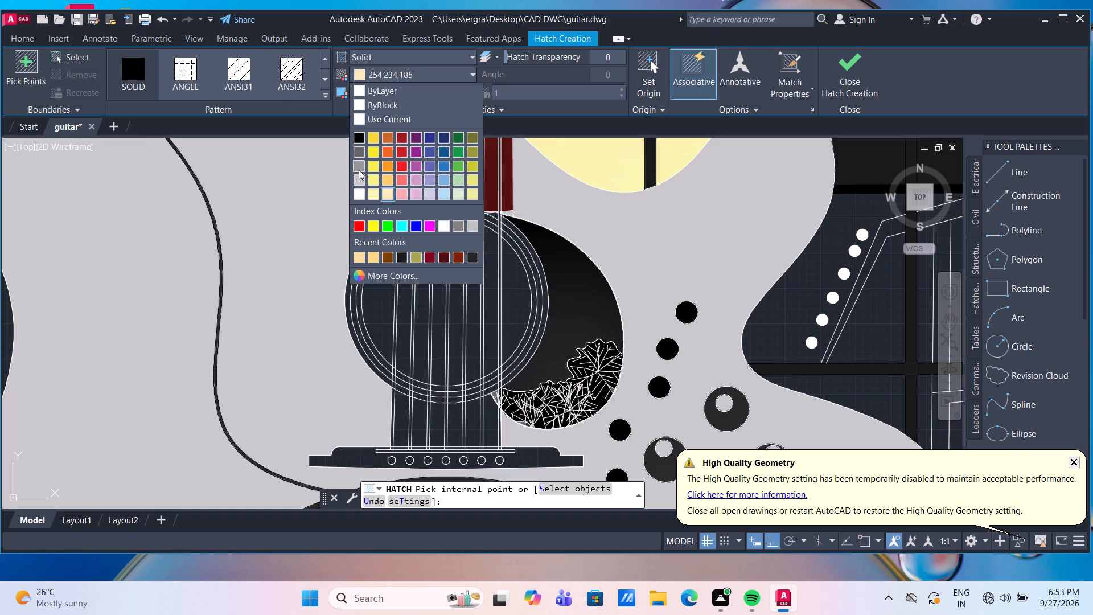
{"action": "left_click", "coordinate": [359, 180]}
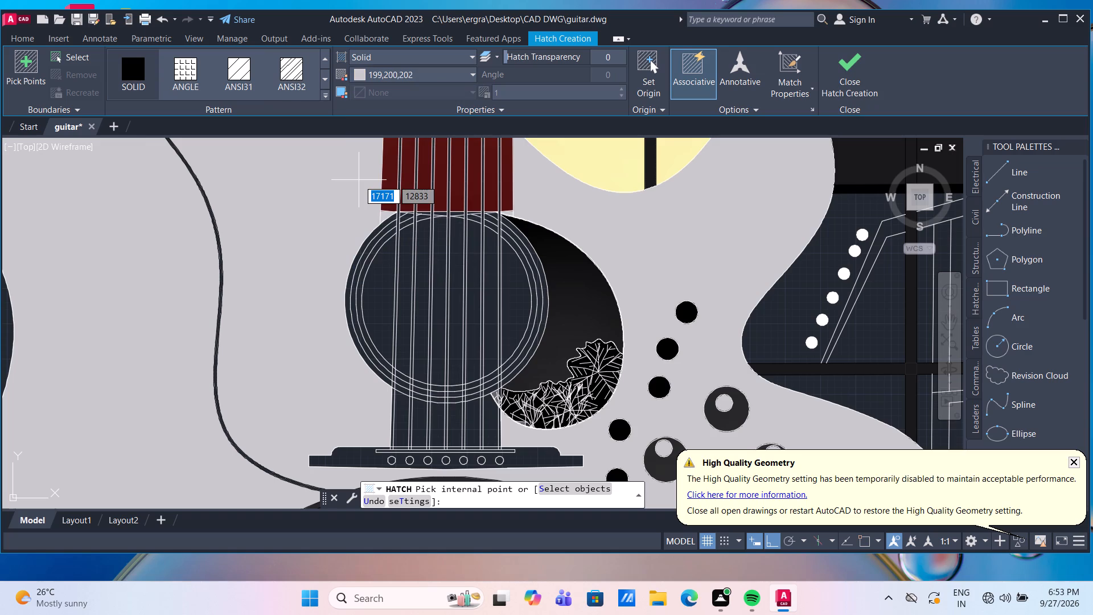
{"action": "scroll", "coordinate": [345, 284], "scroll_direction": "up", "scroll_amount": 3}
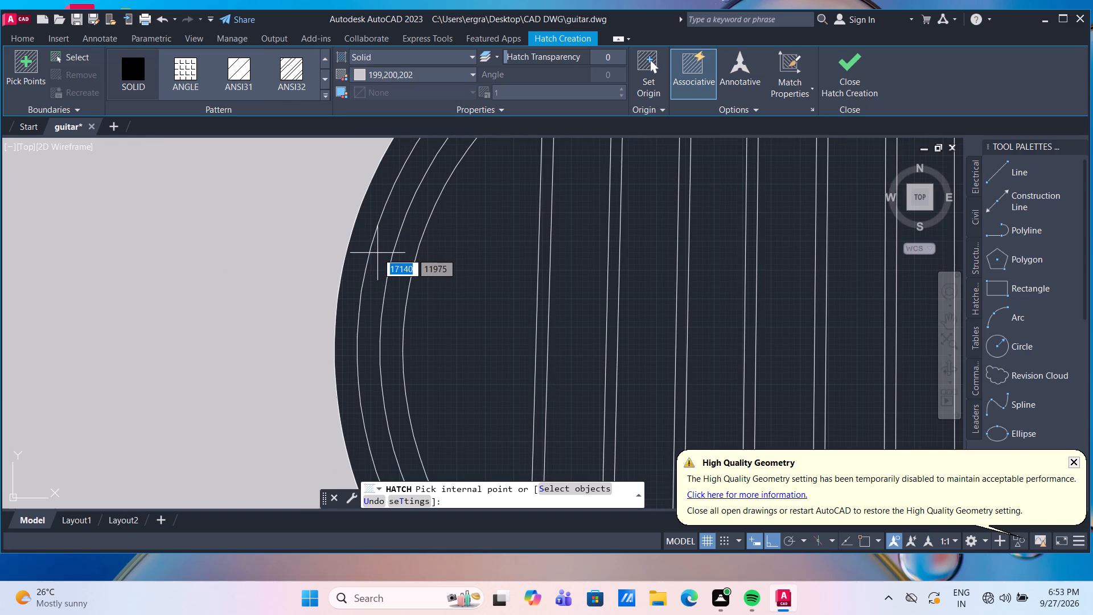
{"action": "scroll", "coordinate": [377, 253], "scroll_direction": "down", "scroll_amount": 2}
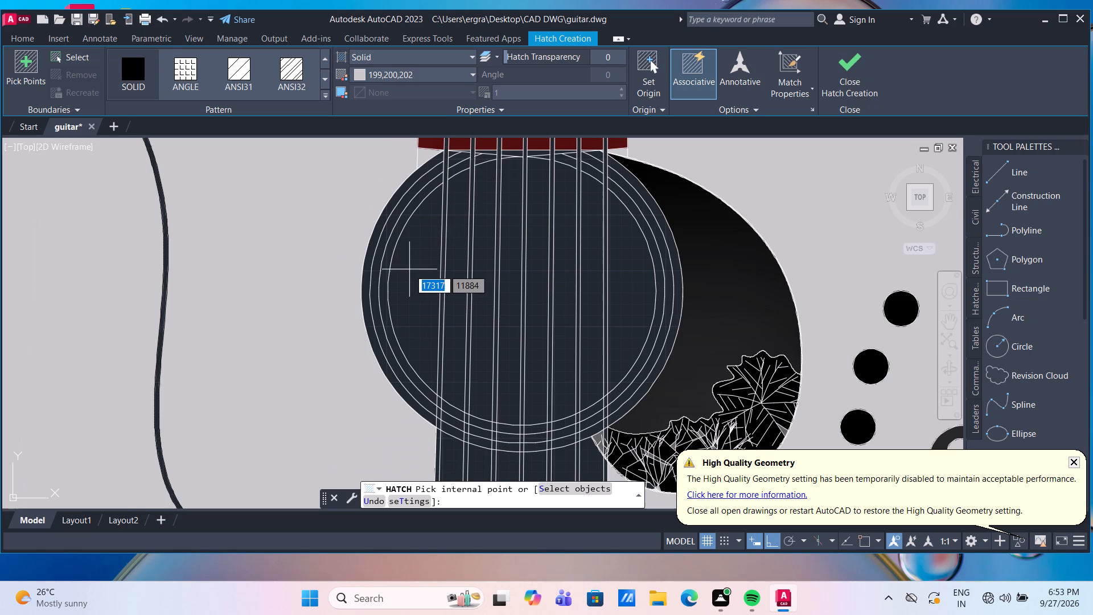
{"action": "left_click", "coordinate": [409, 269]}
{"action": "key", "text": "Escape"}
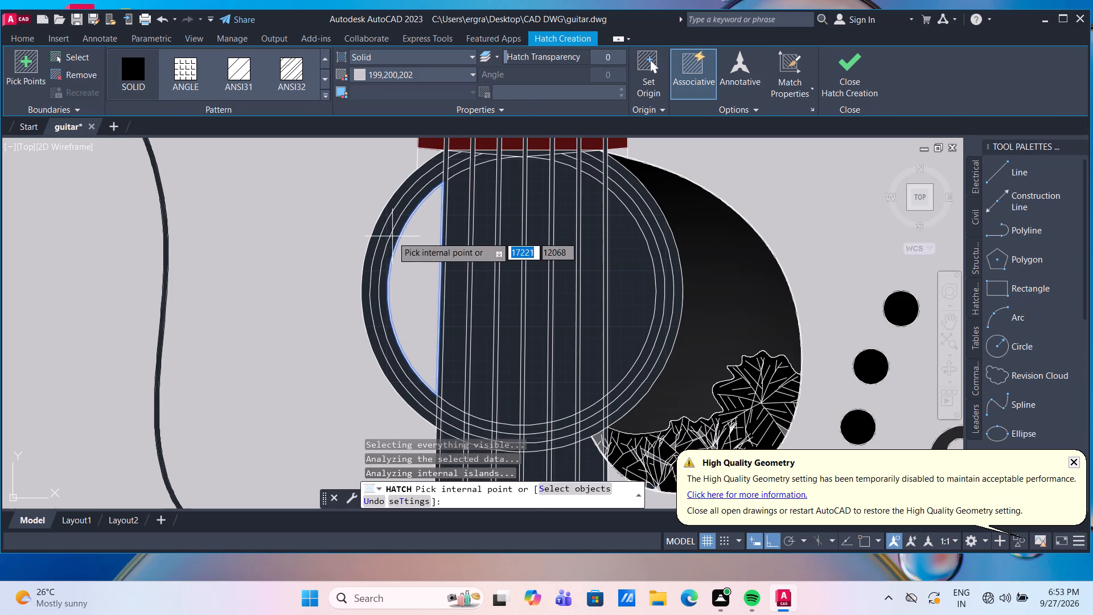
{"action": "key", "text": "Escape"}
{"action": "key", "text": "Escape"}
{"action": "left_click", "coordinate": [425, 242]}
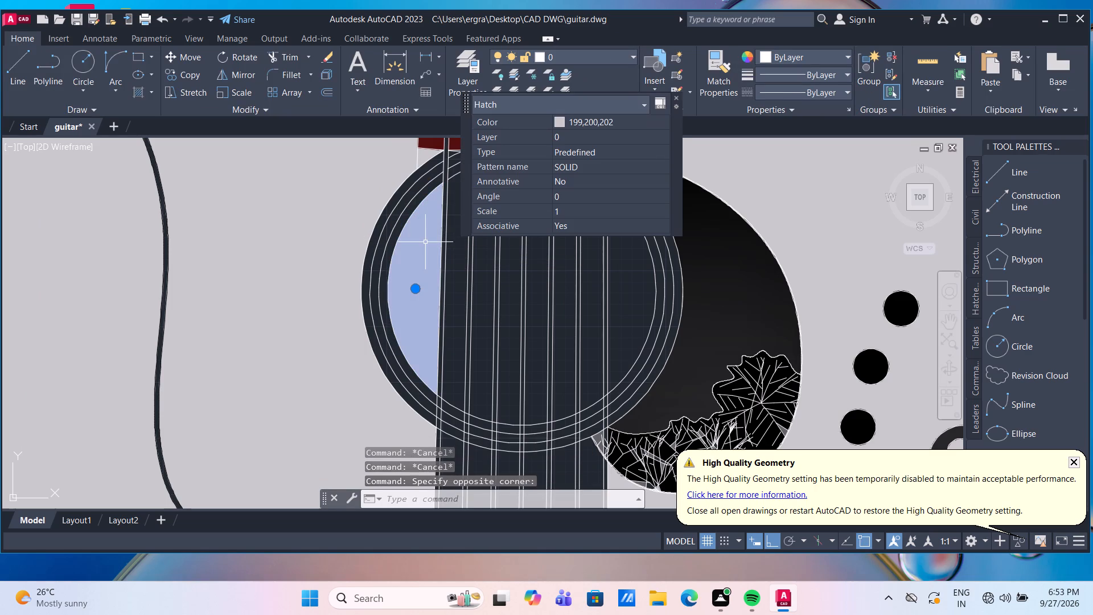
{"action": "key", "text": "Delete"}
Change the colour of the sound hole's four concentric arcs to 99,100,102.
{"action": "left_click", "coordinate": [404, 245]}
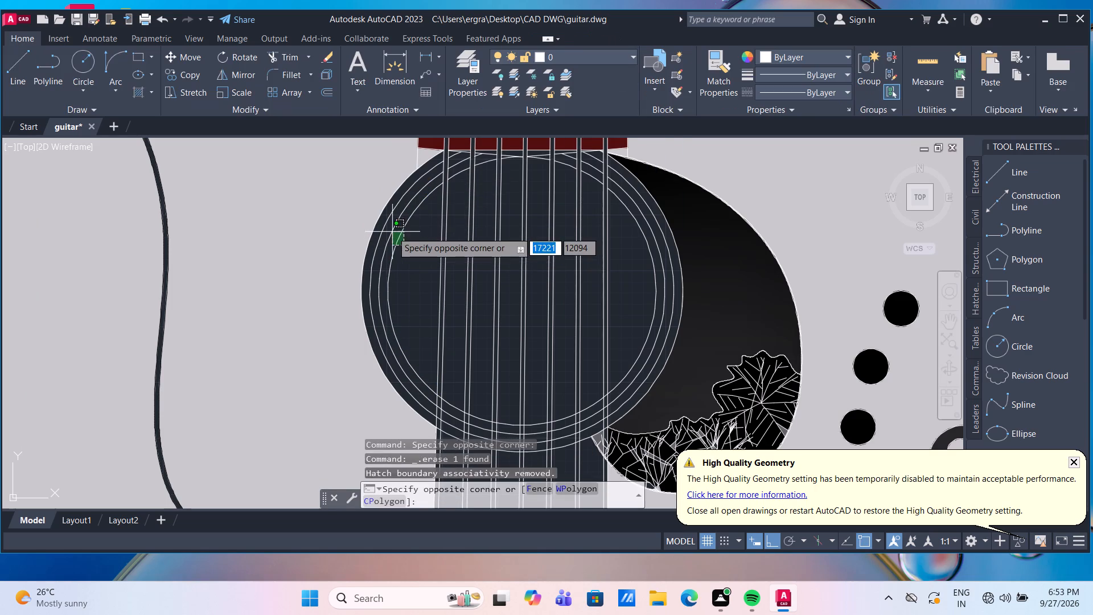
{"action": "scroll", "coordinate": [392, 232], "scroll_direction": "up", "scroll_amount": 3}
{"action": "left_click", "coordinate": [330, 204]}
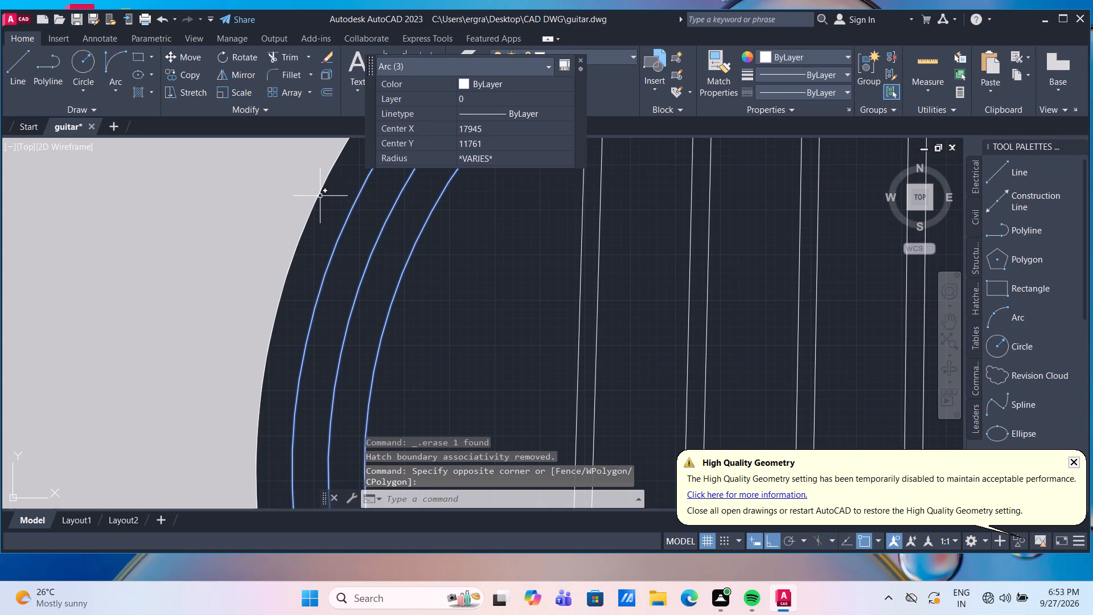
{"action": "left_click", "coordinate": [320, 196]}
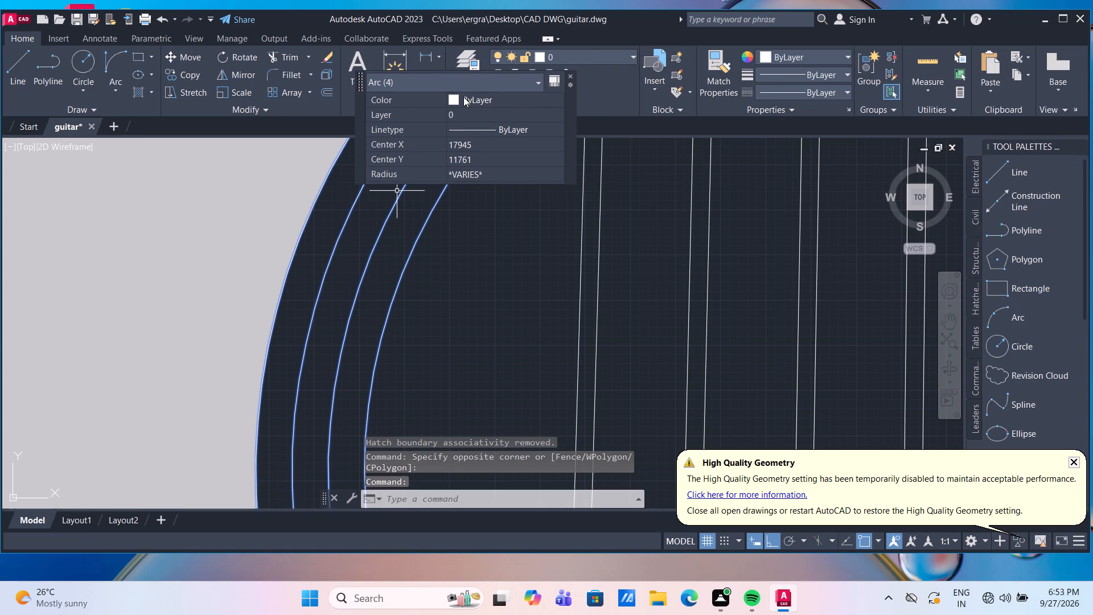
{"action": "left_click", "coordinate": [454, 97]}
{"action": "left_click", "coordinate": [454, 97]}
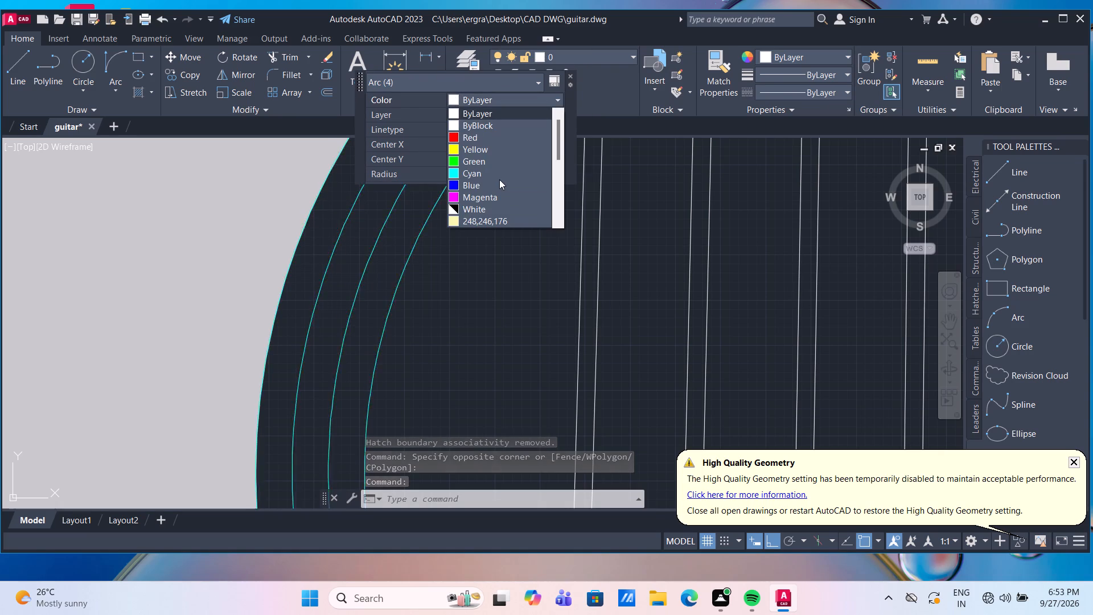
{"action": "scroll", "coordinate": [499, 179], "scroll_direction": "down", "scroll_amount": 7}
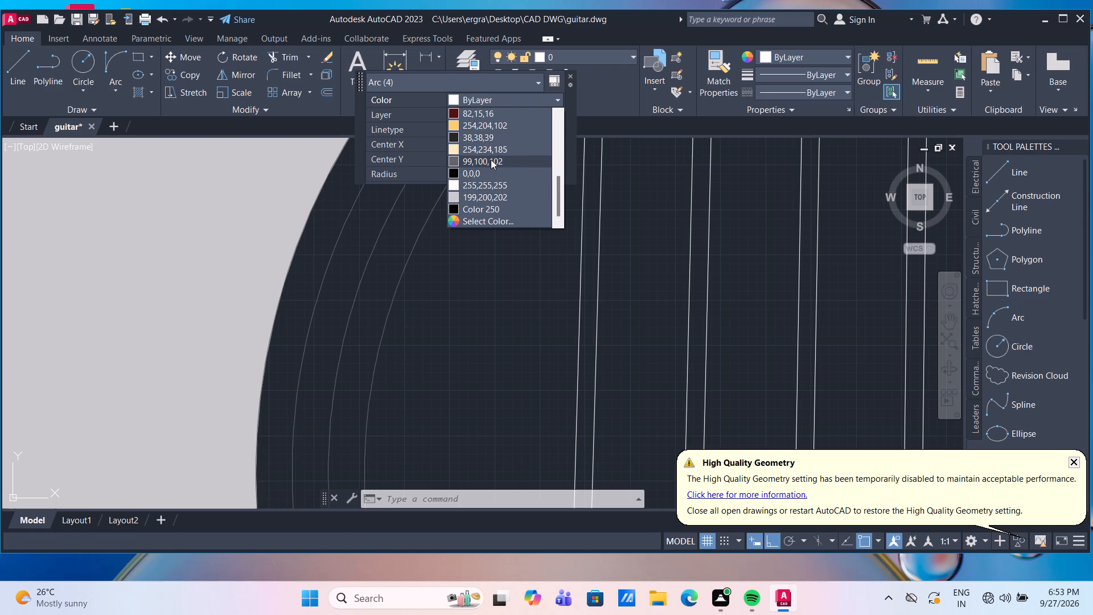
{"action": "left_click", "coordinate": [491, 159]}
{"action": "key", "text": "Escape"}
Change the colour of the sound hole's second arc from the outside to 0,0,0.
{"action": "scroll", "coordinate": [495, 256], "scroll_direction": "down", "scroll_amount": 3}
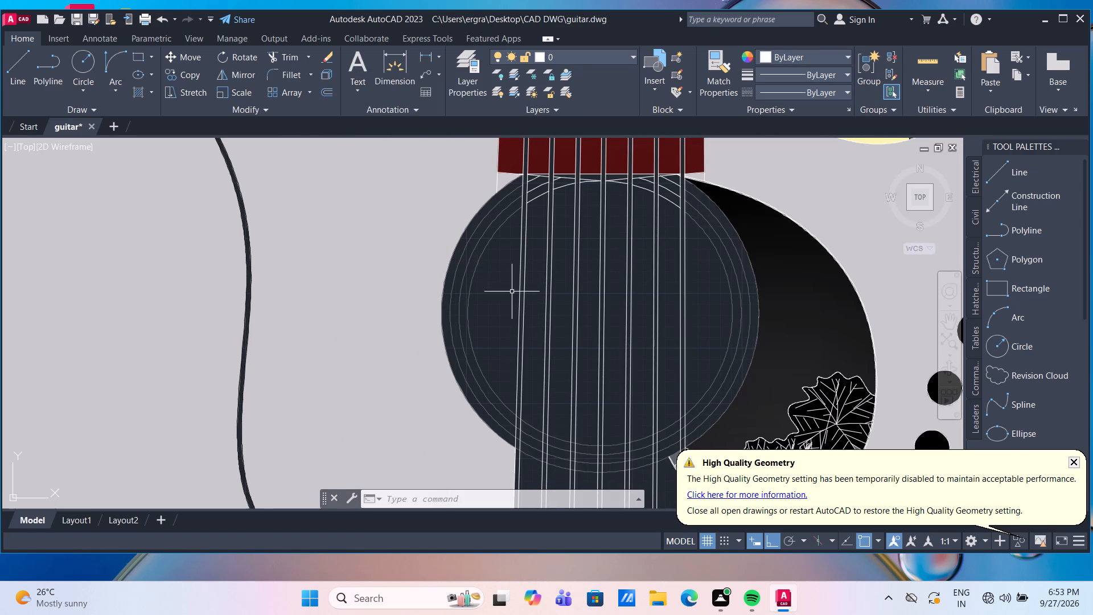
{"action": "middle_click_drag", "start_coordinate": [493, 307], "coordinate": [475, 279]}
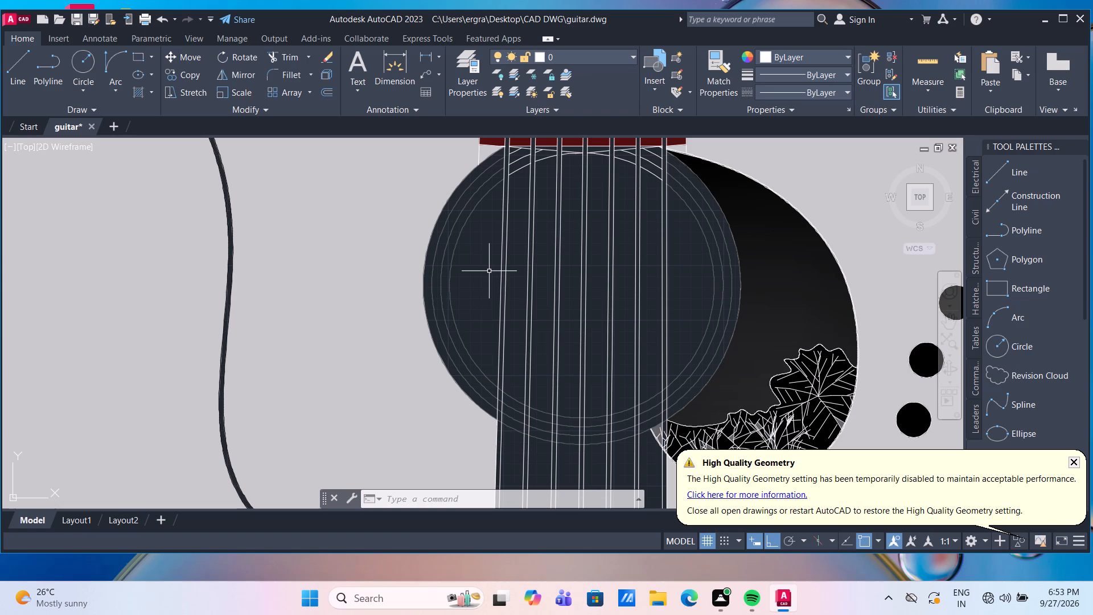
{"action": "left_click", "coordinate": [433, 289]}
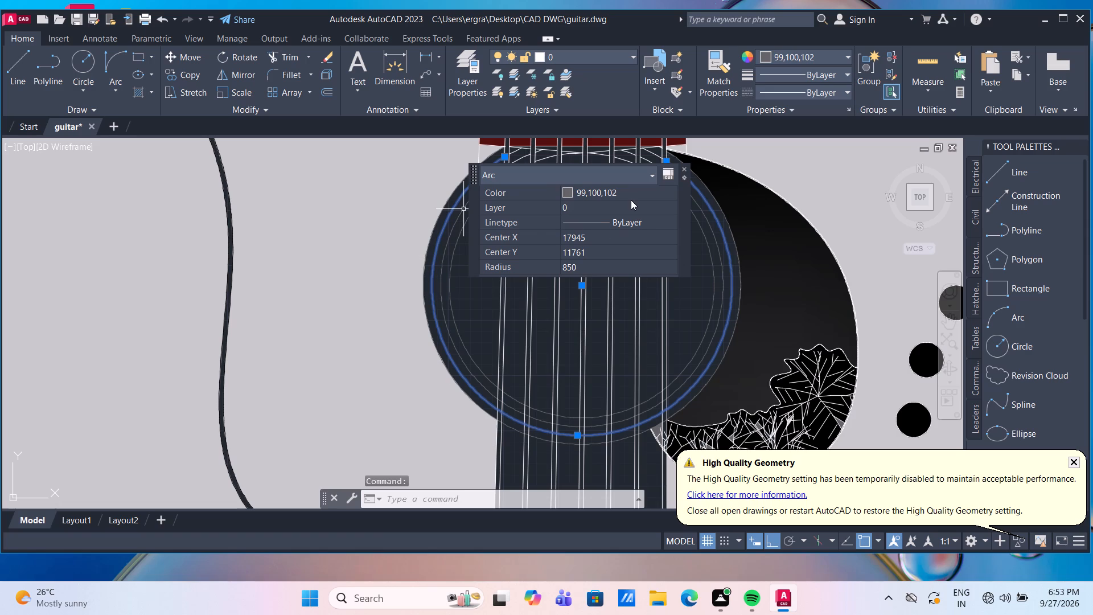
{"action": "left_click", "coordinate": [631, 193]}
{"action": "left_click", "coordinate": [631, 193]}
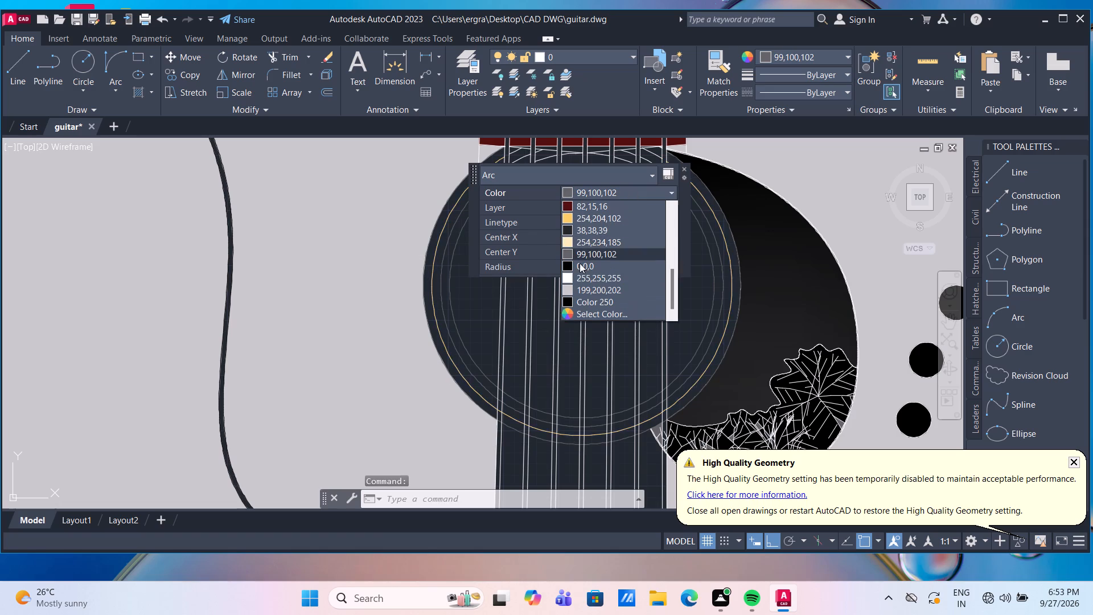
{"action": "left_click", "coordinate": [580, 266]}
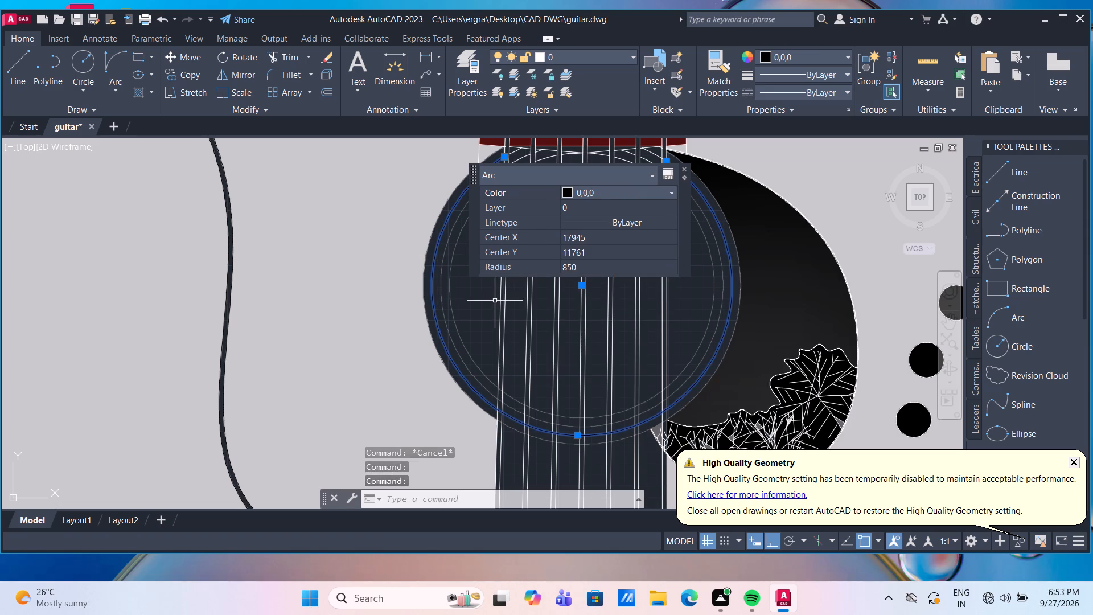
{"action": "key", "text": "Escape"}
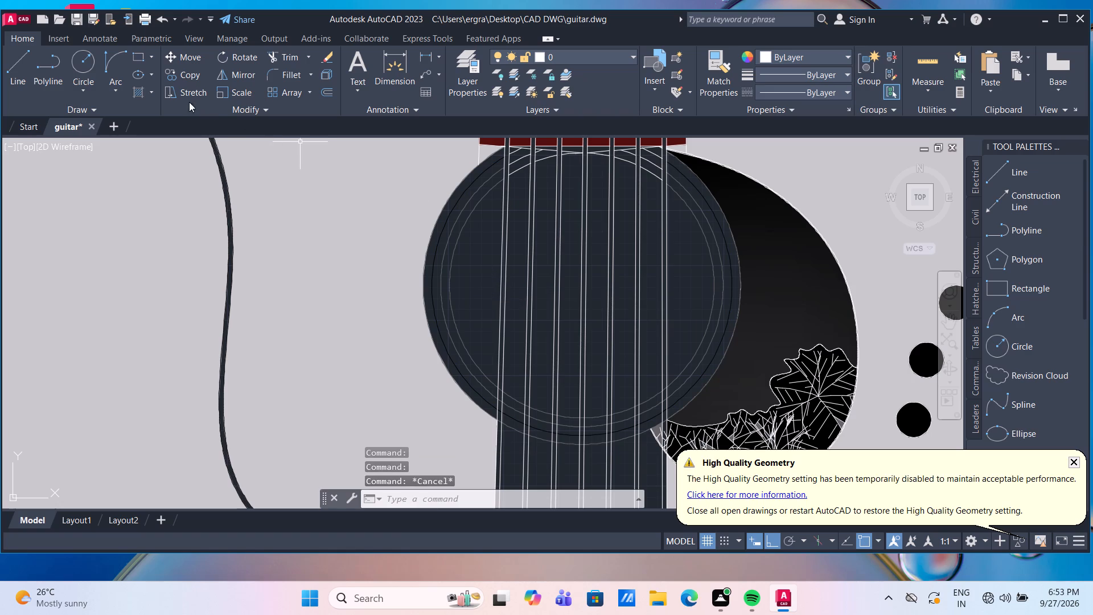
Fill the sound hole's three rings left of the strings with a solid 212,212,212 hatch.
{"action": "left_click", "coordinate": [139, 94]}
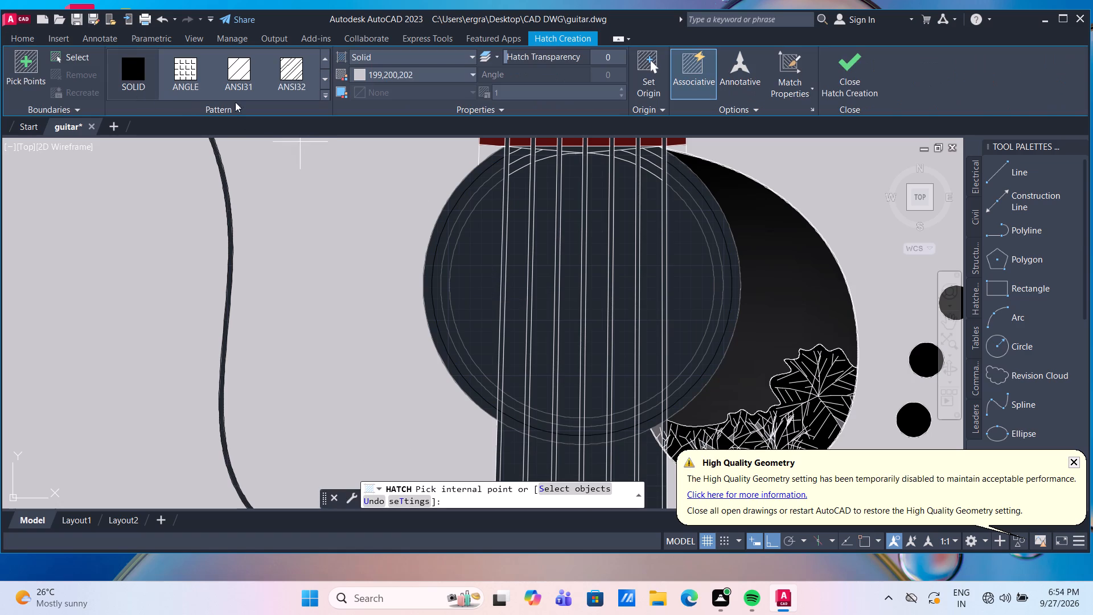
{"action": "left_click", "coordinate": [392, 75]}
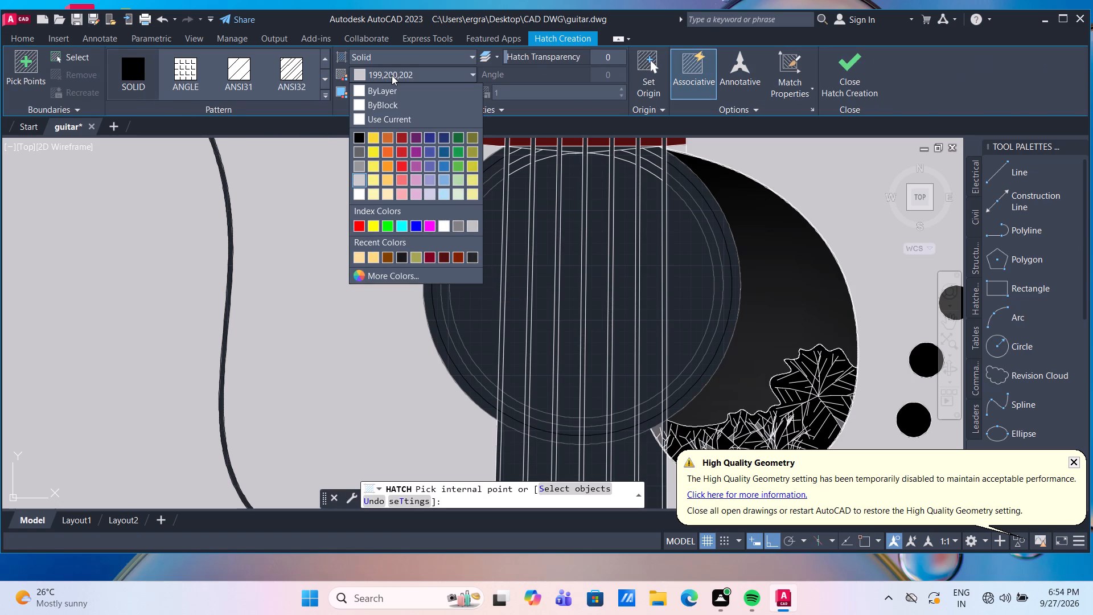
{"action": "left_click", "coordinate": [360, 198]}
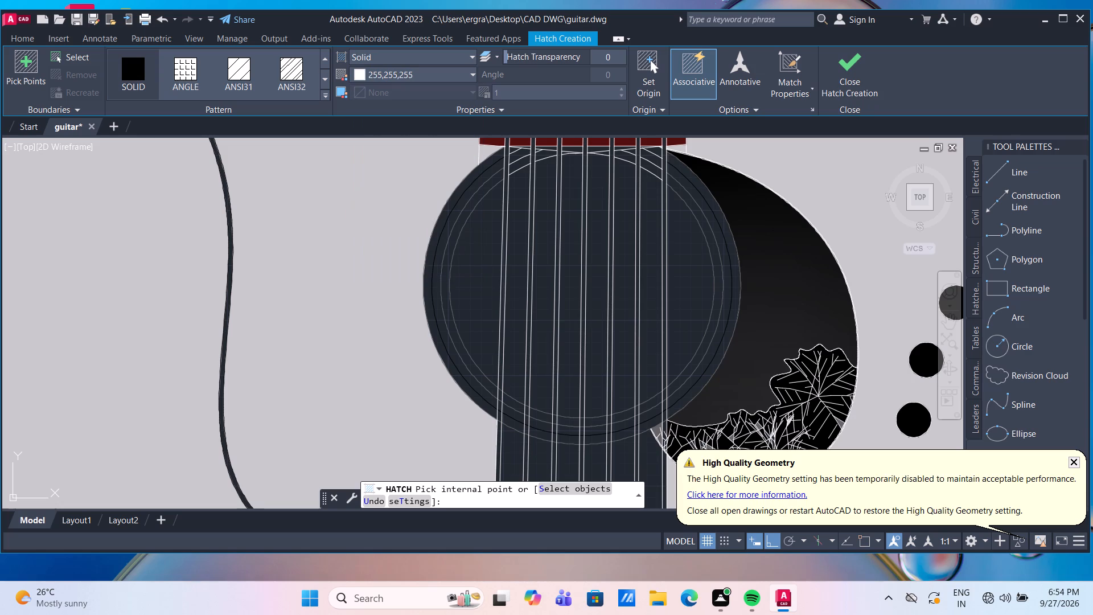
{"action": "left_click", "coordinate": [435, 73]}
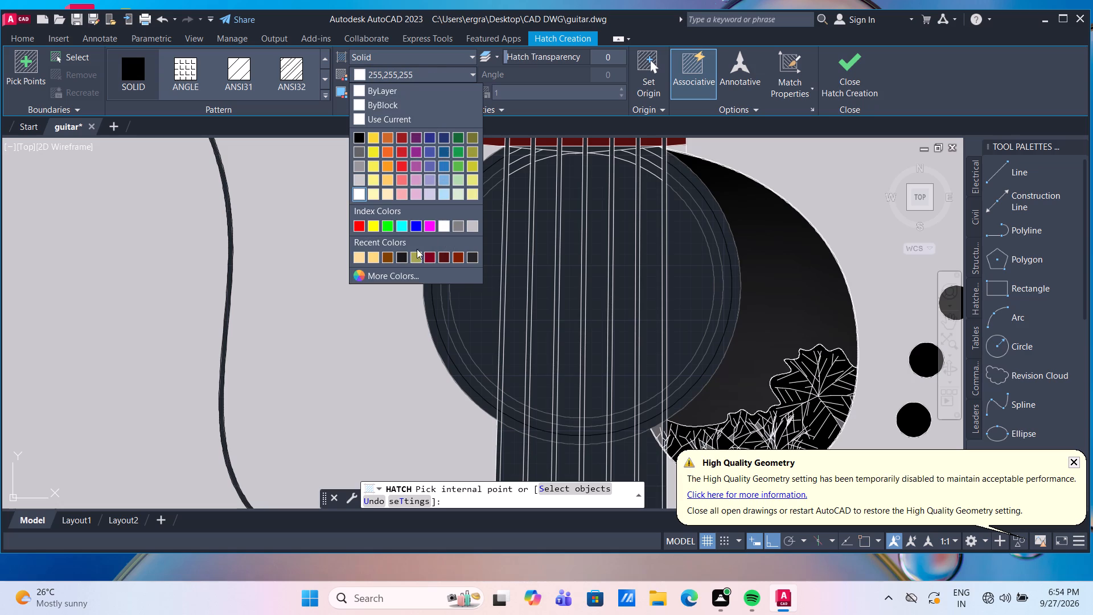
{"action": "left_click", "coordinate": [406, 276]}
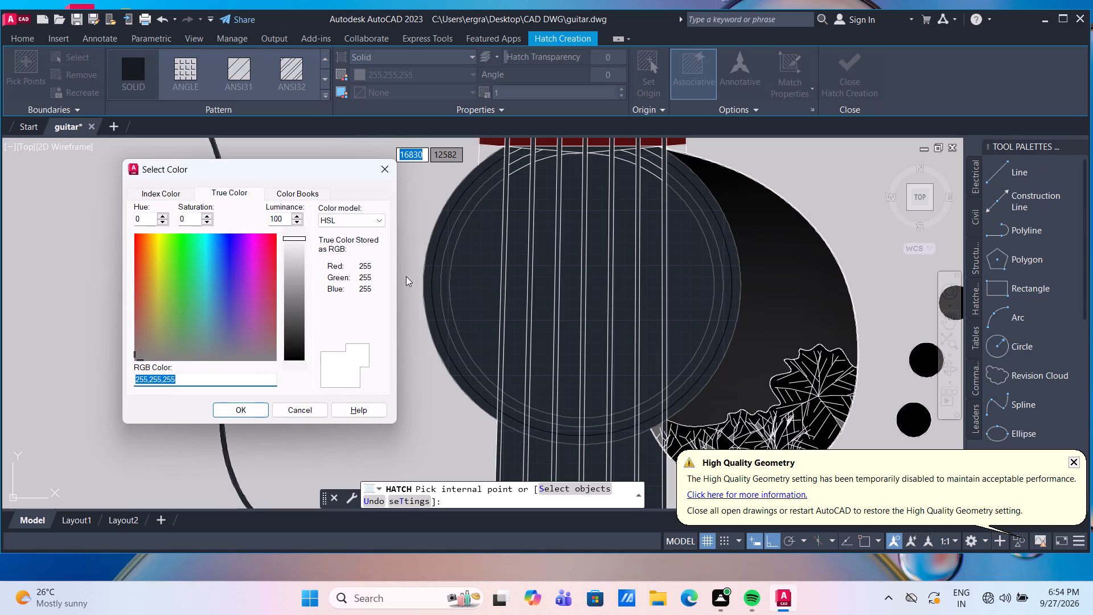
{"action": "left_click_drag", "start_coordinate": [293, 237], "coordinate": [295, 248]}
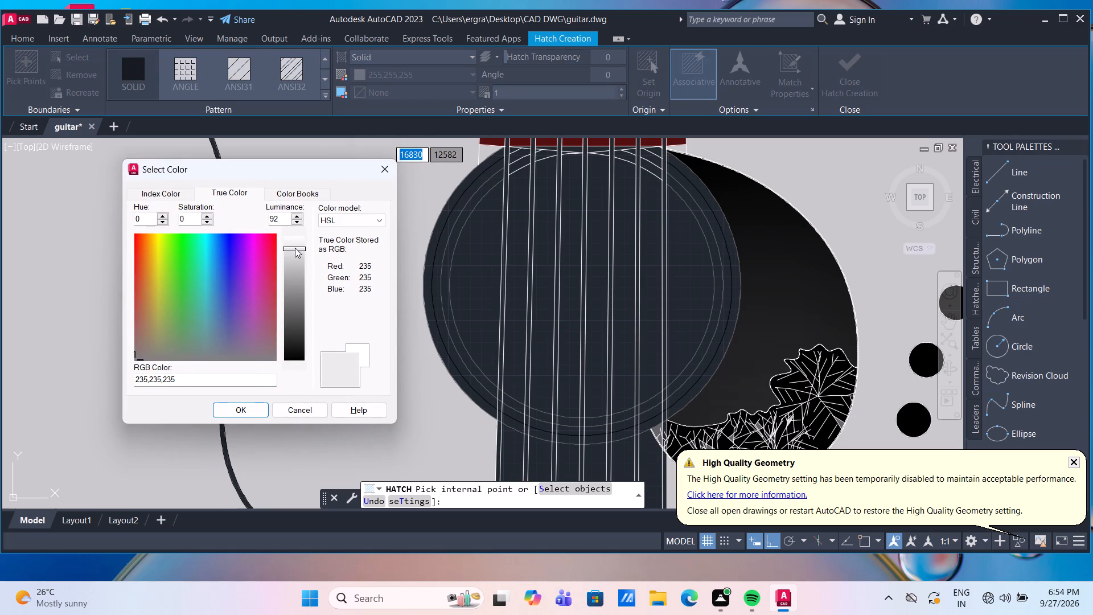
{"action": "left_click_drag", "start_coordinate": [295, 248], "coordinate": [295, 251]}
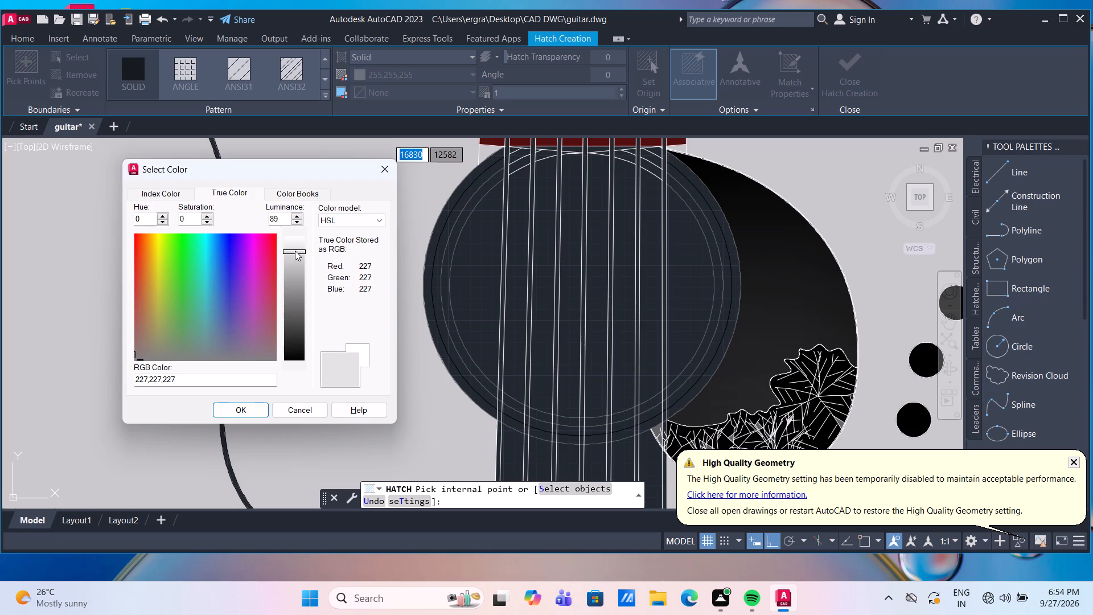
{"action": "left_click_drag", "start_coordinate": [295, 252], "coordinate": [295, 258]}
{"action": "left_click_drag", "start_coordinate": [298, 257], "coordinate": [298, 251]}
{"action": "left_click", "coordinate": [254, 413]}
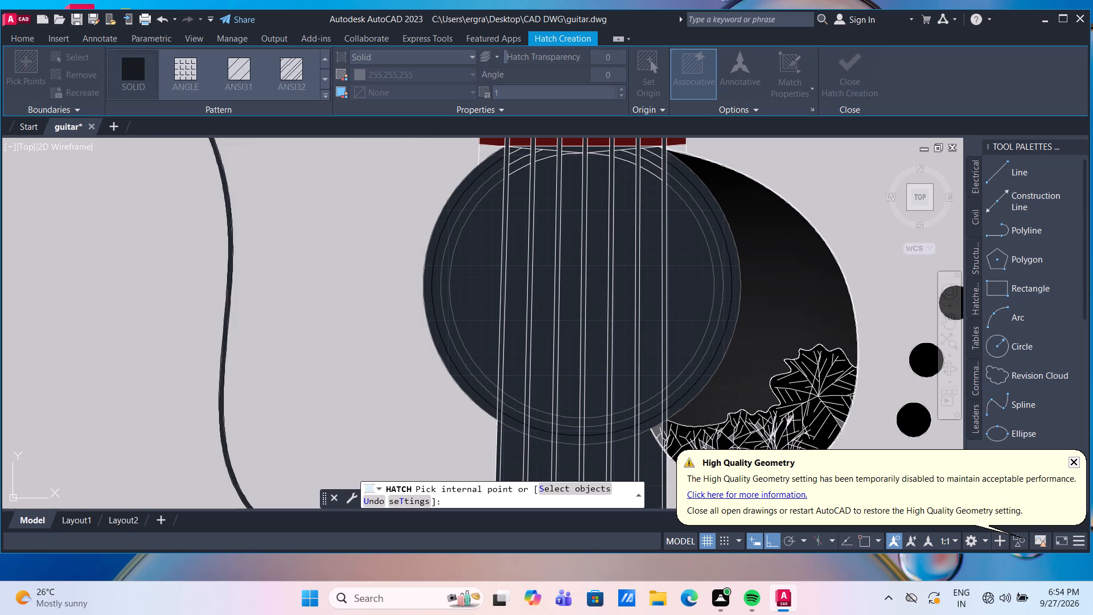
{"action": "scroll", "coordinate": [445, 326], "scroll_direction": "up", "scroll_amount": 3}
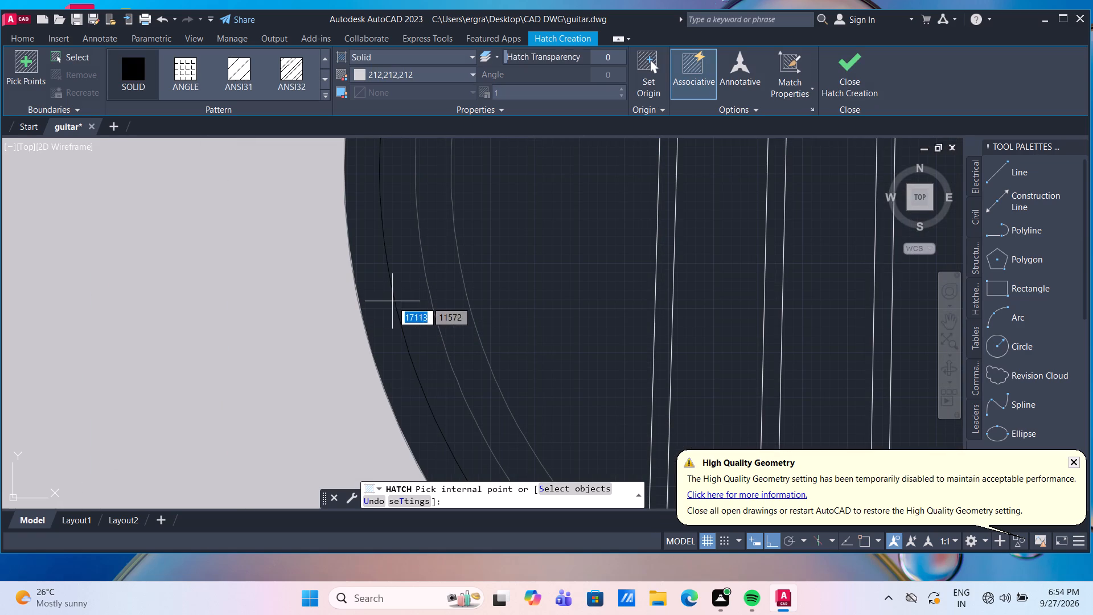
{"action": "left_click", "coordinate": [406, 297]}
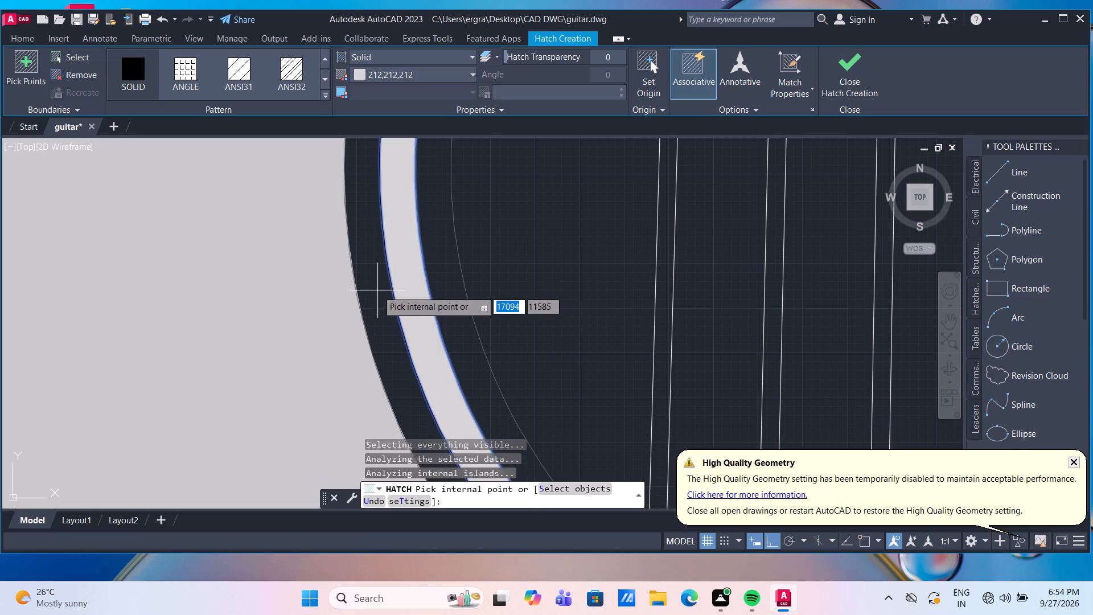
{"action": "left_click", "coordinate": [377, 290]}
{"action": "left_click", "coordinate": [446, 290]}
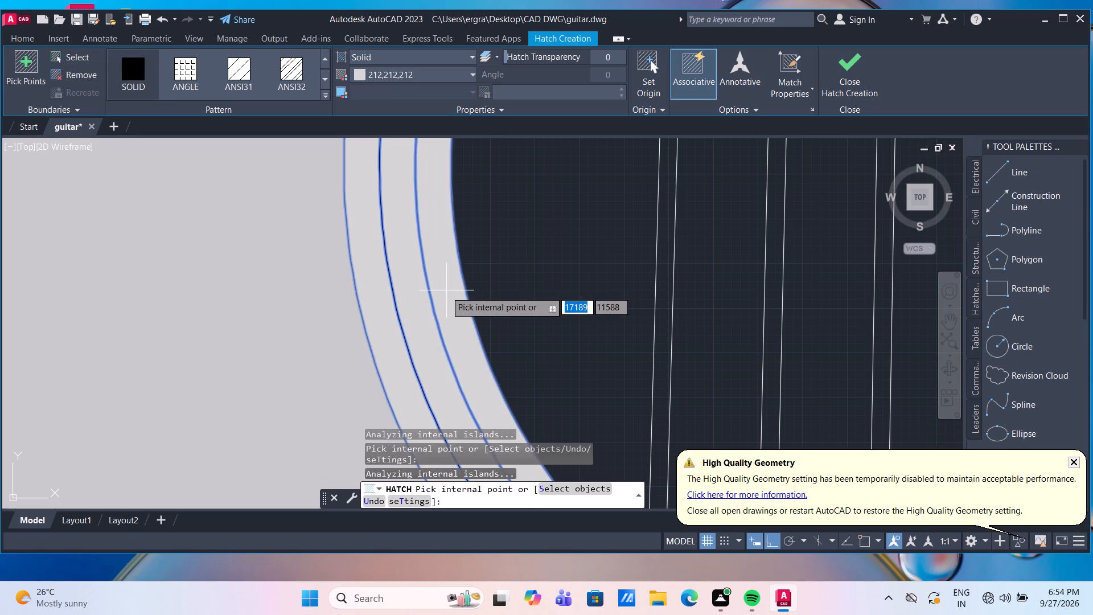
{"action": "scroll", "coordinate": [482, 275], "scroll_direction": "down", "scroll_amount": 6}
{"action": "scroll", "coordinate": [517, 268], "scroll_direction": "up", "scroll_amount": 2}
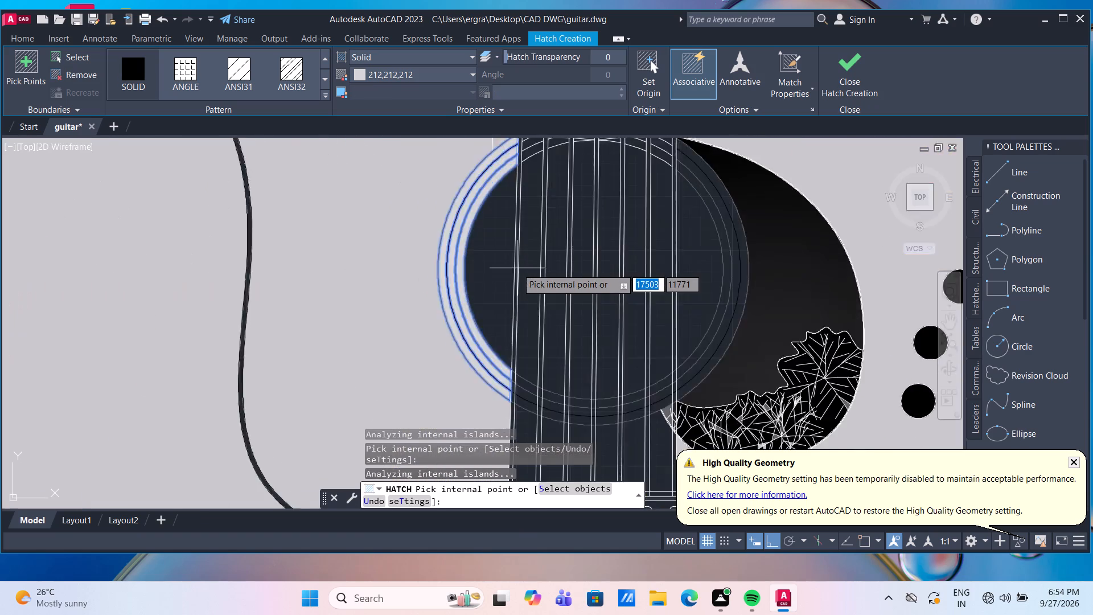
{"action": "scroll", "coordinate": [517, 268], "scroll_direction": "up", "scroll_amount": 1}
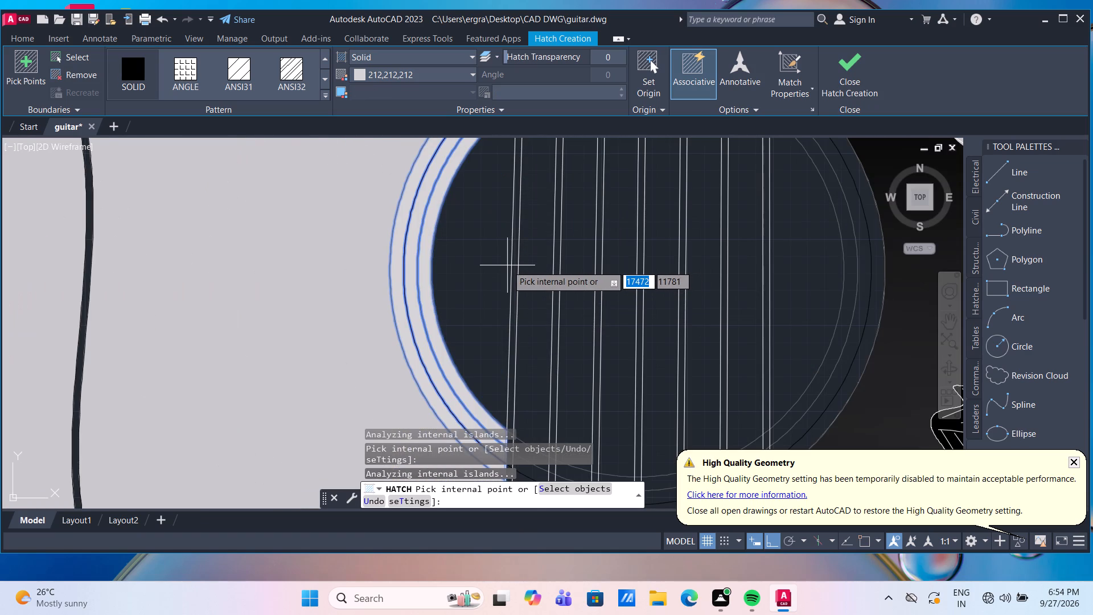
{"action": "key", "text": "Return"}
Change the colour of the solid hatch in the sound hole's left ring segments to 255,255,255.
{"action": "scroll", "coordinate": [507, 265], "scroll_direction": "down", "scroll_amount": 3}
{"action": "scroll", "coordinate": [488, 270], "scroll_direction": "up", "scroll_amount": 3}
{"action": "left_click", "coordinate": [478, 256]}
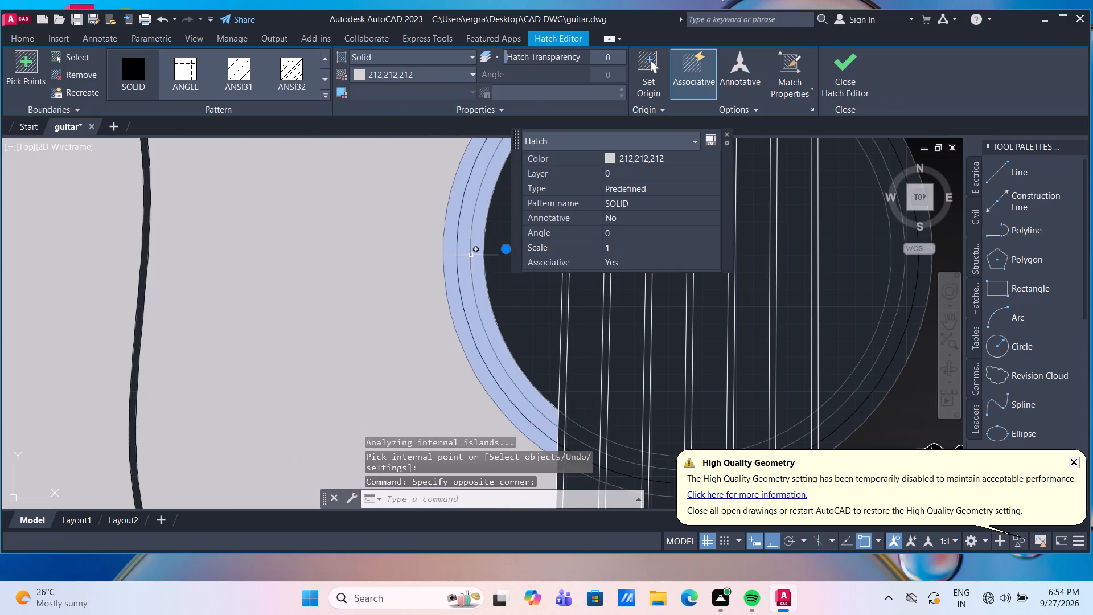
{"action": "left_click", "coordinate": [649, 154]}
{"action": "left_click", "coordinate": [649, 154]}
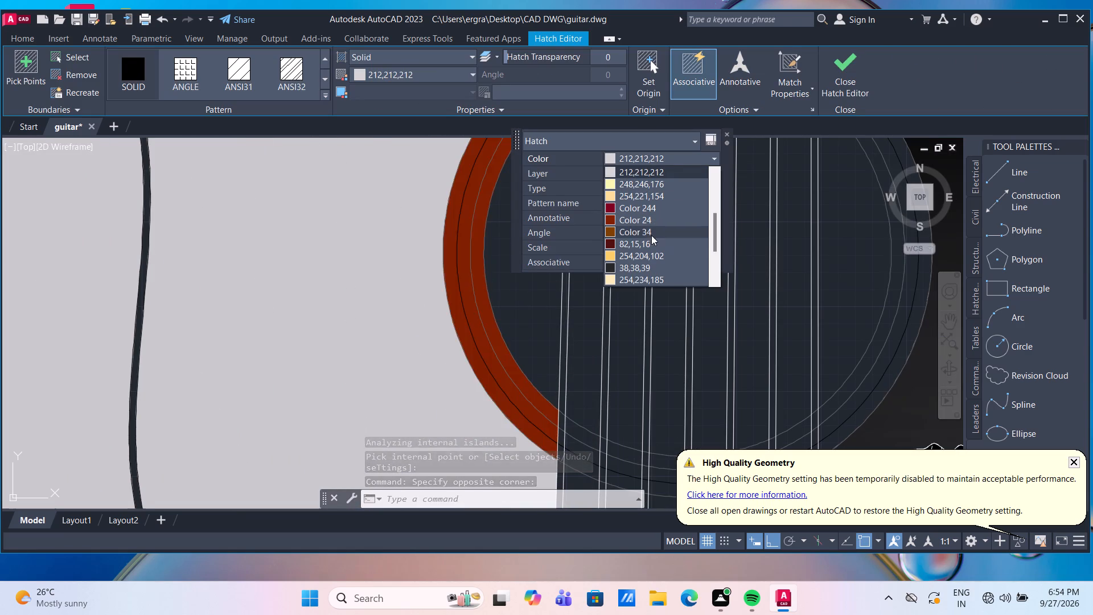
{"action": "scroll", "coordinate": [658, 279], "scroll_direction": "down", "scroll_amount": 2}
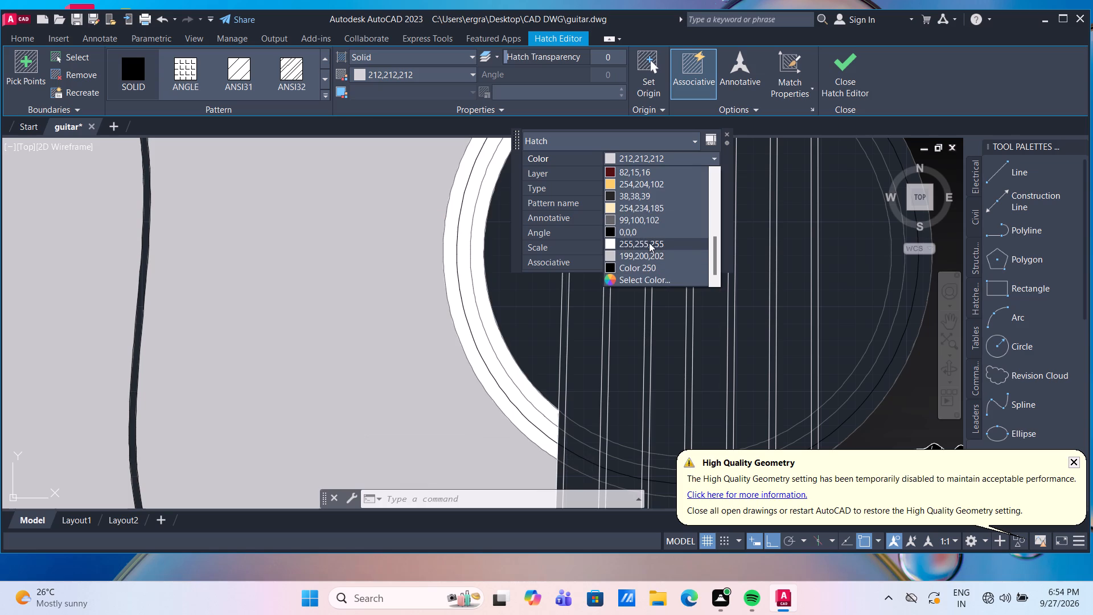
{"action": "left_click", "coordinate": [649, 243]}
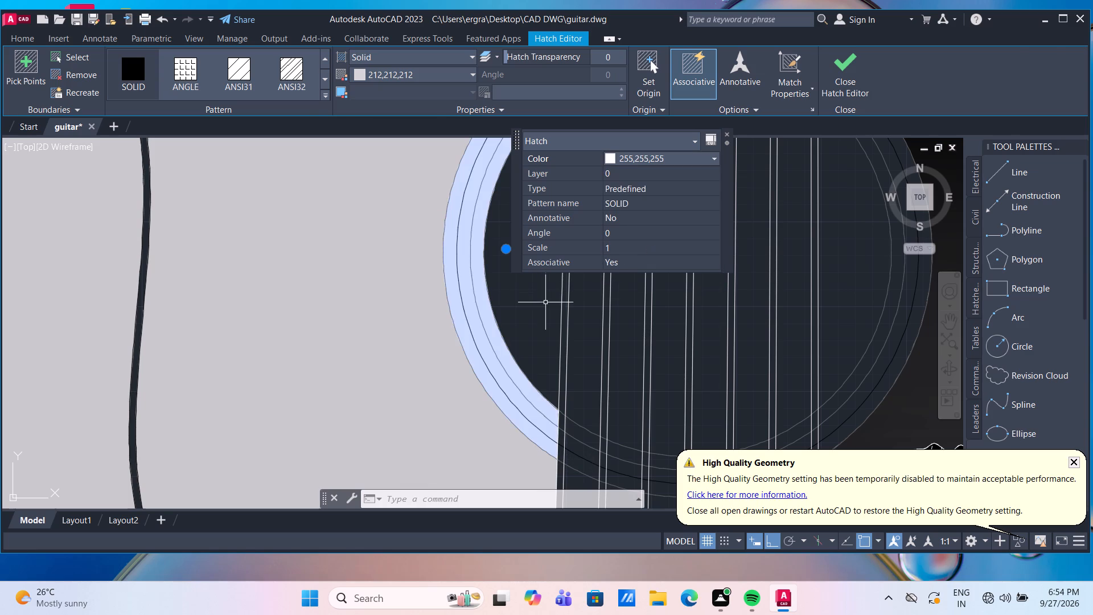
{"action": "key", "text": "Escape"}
Fill the sound hole's three rings right of the strings with a solid 255,255,255 hatch.
{"action": "scroll", "coordinate": [545, 304], "scroll_direction": "down", "scroll_amount": 4}
{"action": "scroll", "coordinate": [597, 302], "scroll_direction": "up", "scroll_amount": 3}
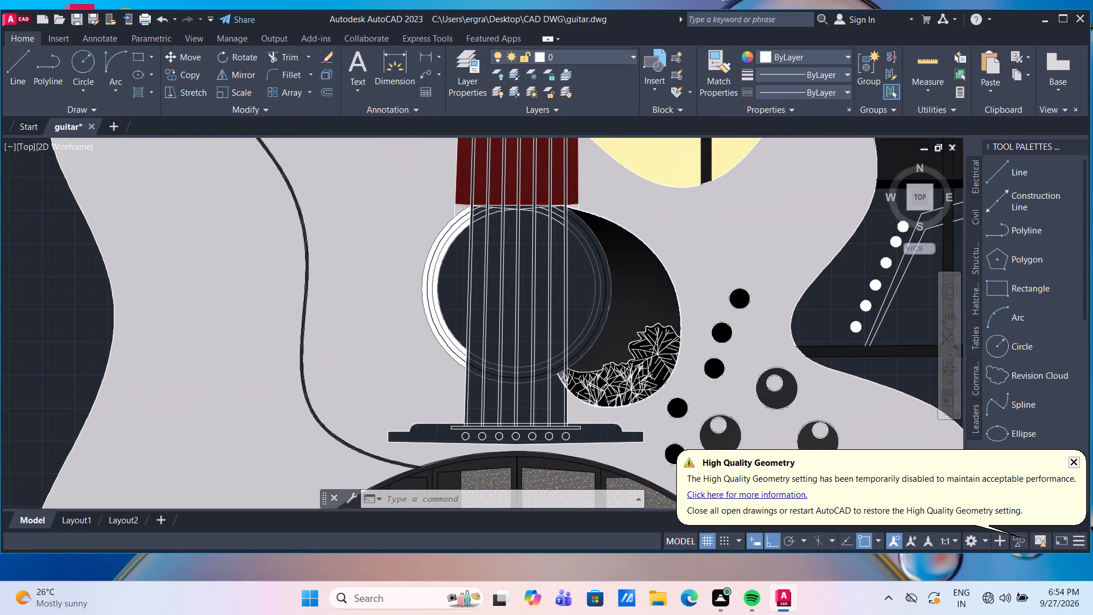
{"action": "scroll", "coordinate": [592, 274], "scroll_direction": "up", "scroll_amount": 1}
{"action": "middle_click_drag", "start_coordinate": [592, 274], "coordinate": [546, 284]}
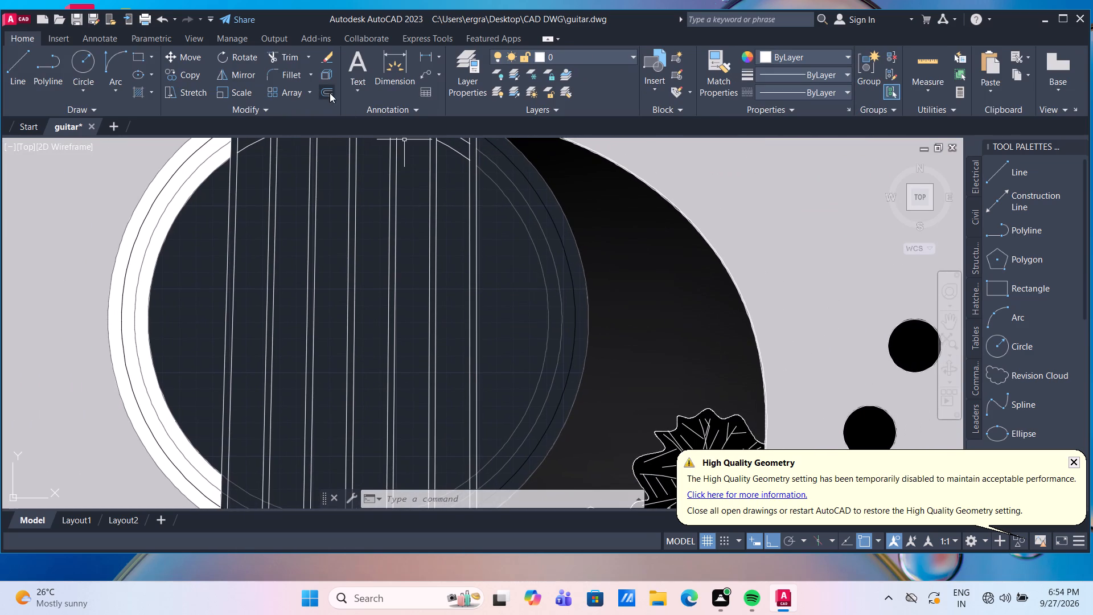
{"action": "left_click", "coordinate": [132, 95]}
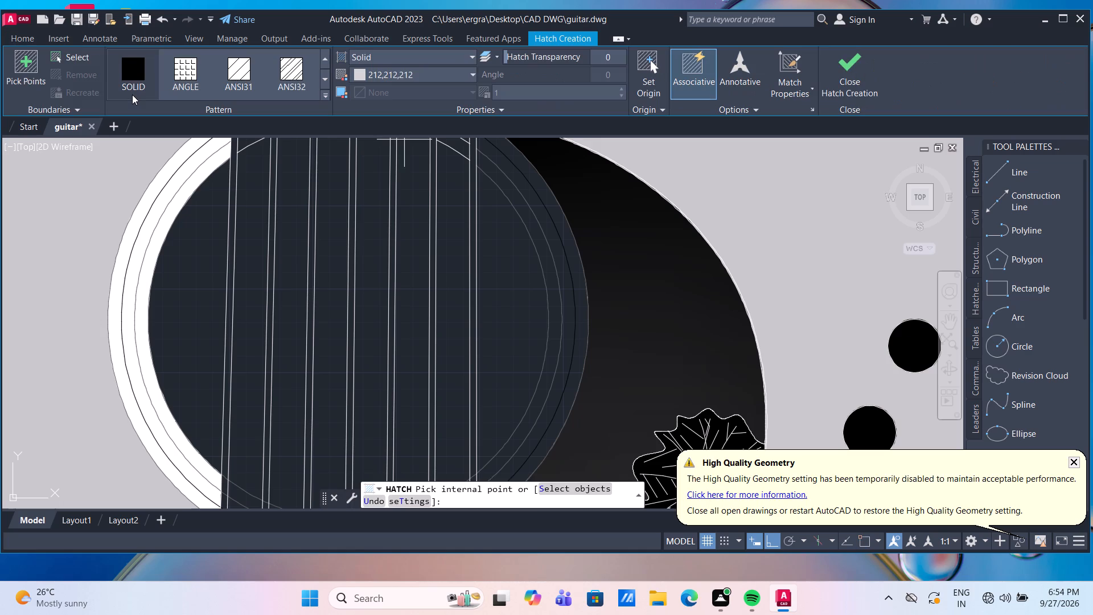
{"action": "left_click", "coordinate": [441, 76]}
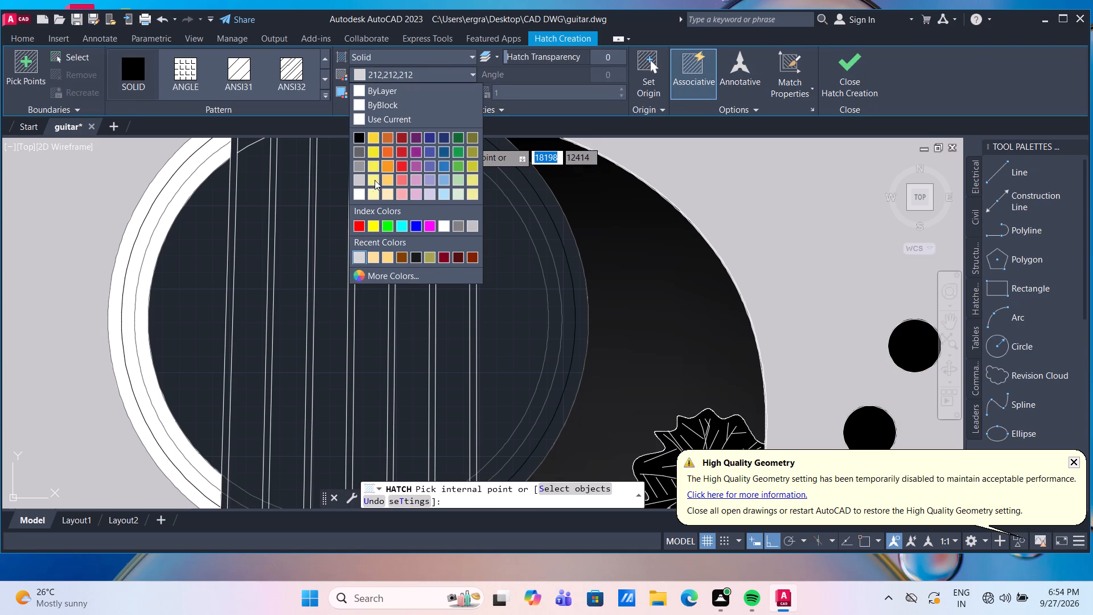
{"action": "left_click", "coordinate": [360, 196]}
{"action": "scroll", "coordinate": [593, 220], "scroll_direction": "up", "scroll_amount": 1}
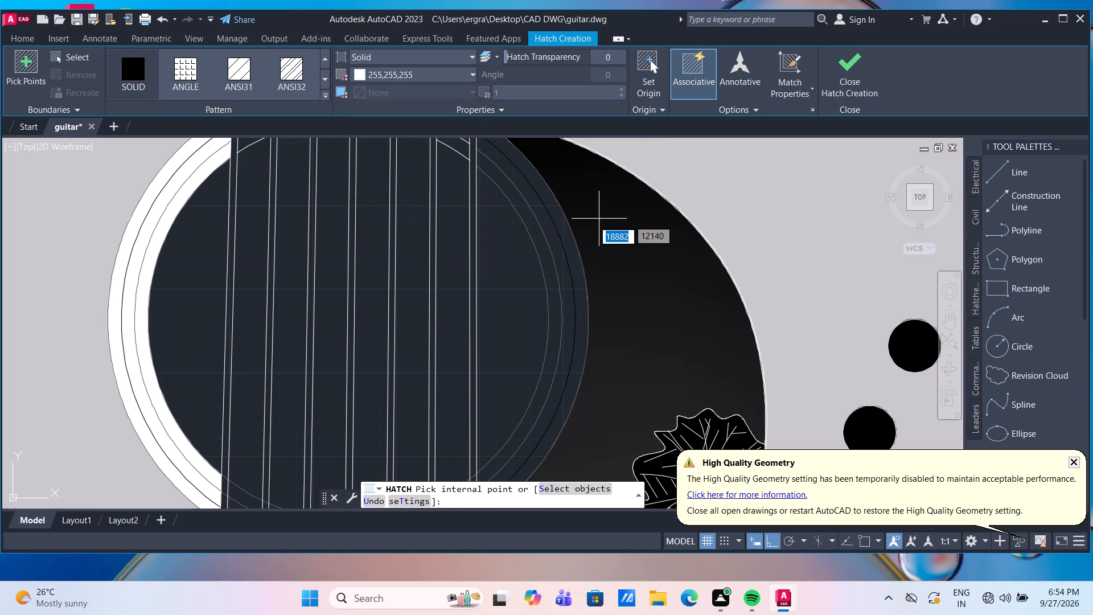
{"action": "left_click", "coordinate": [540, 227]}
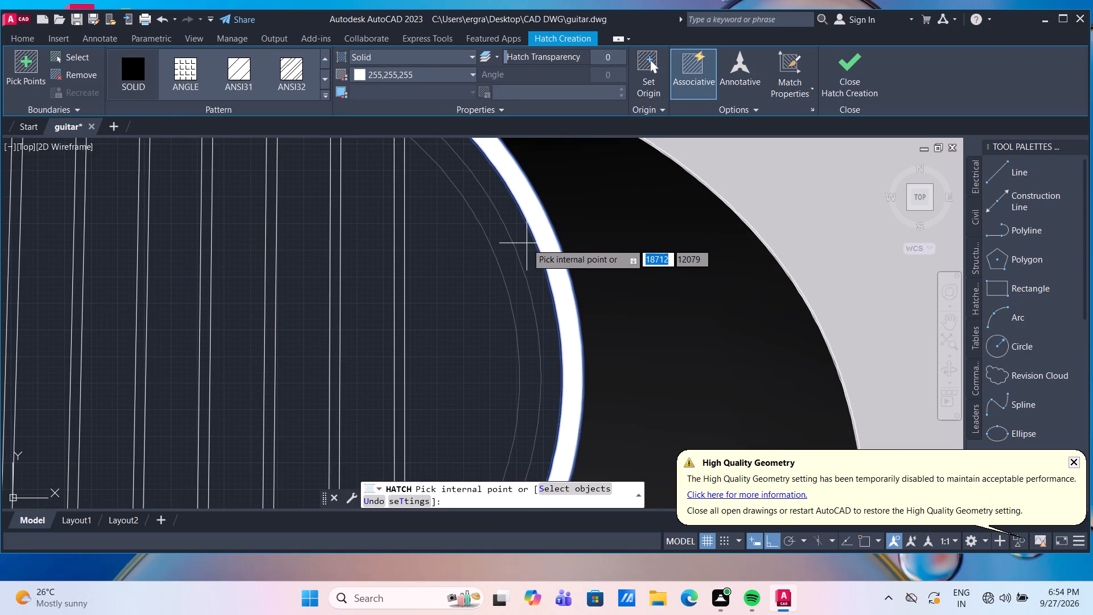
{"action": "left_click", "coordinate": [526, 245]}
{"action": "left_click", "coordinate": [506, 256]}
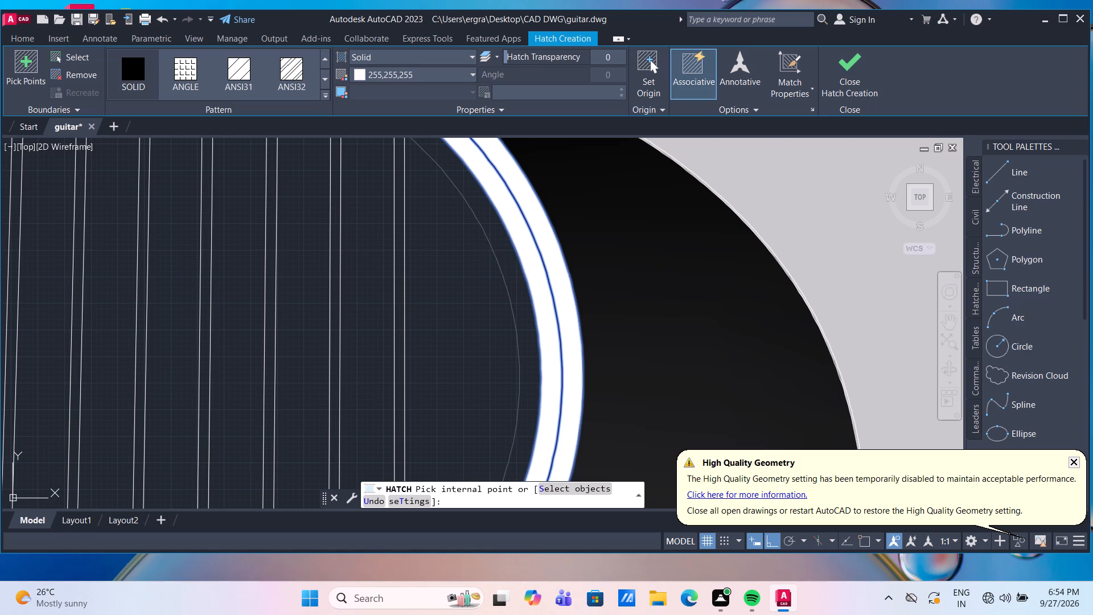
{"action": "scroll", "coordinate": [506, 256], "scroll_direction": "down", "scroll_amount": 3}
{"action": "scroll", "coordinate": [375, 276], "scroll_direction": "up", "scroll_amount": 2}
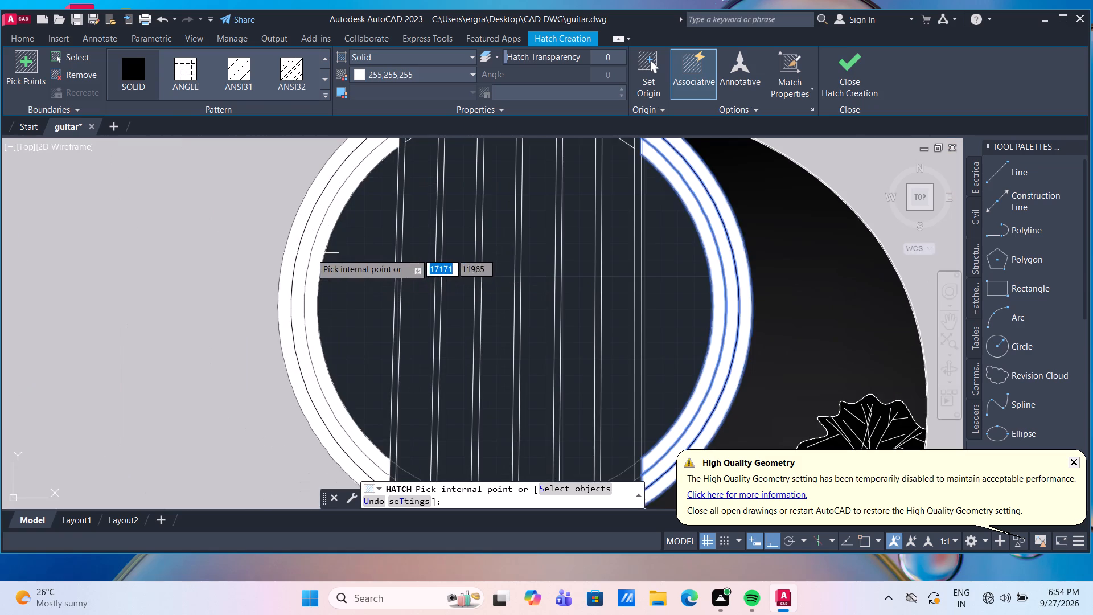
{"action": "key", "text": "Escape"}
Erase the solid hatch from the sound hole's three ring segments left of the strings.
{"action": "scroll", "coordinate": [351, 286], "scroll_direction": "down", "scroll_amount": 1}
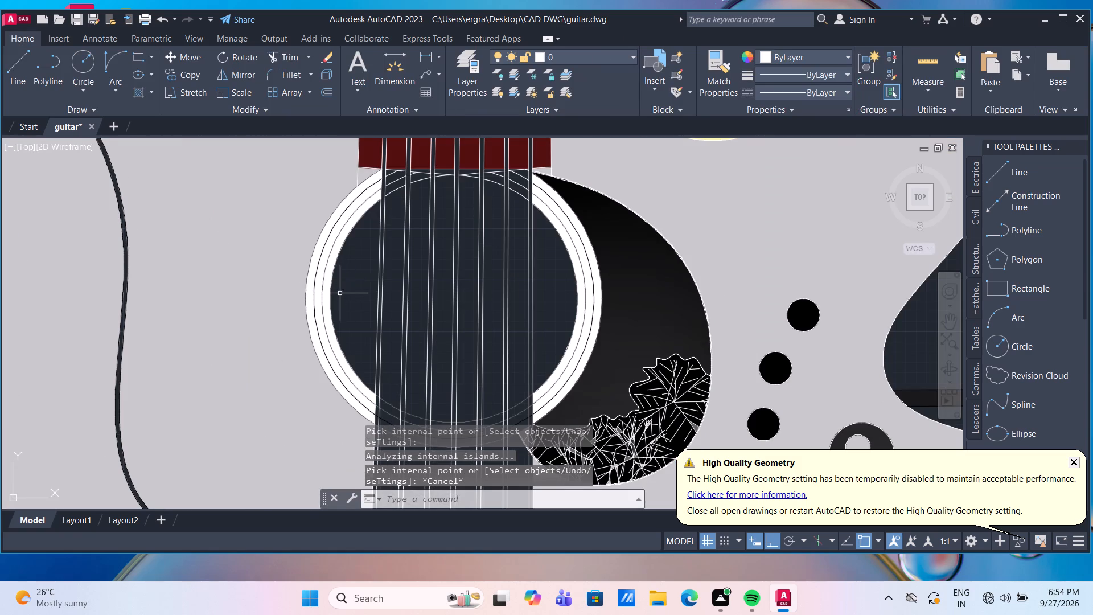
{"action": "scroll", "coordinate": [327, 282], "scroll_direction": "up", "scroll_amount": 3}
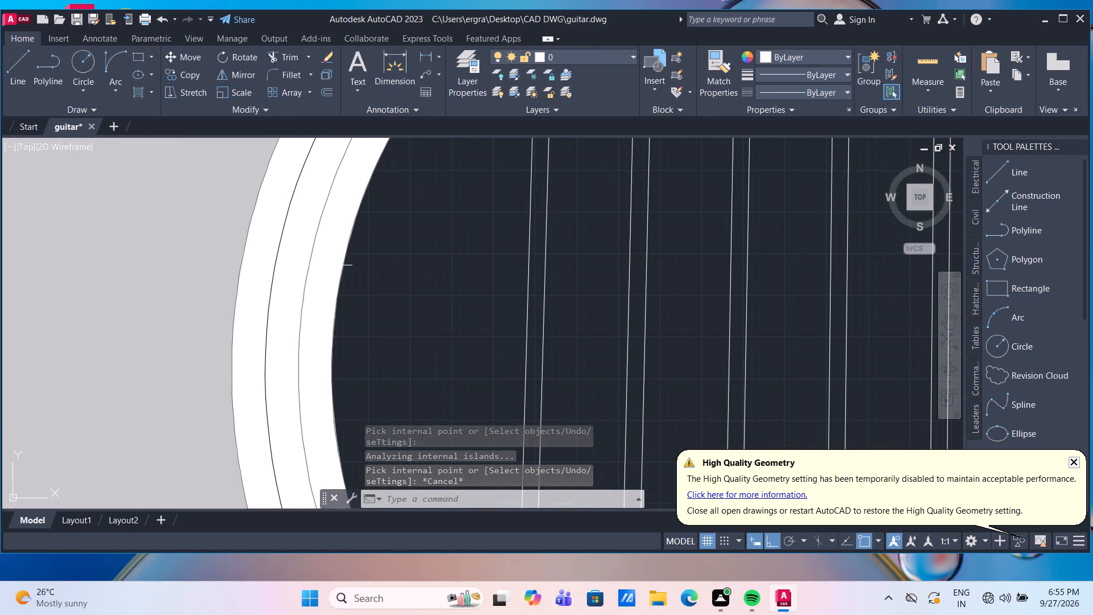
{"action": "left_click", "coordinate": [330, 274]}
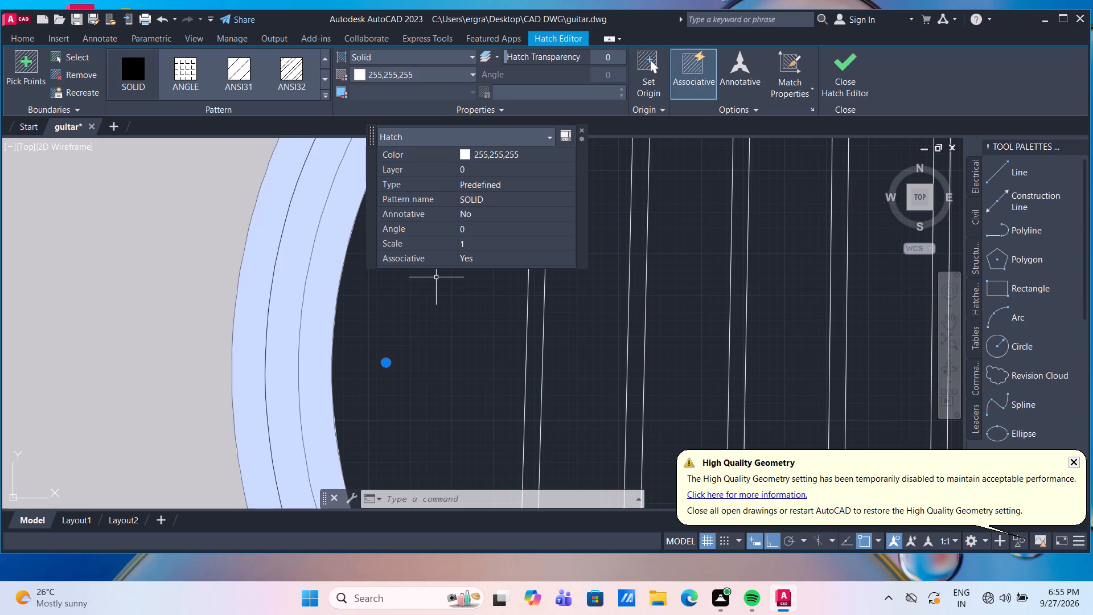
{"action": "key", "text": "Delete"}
Fill the sound hole's three rings left of the strings with a solid 255,255,255 hatch.
{"action": "scroll", "coordinate": [436, 277], "scroll_direction": "down", "scroll_amount": 2}
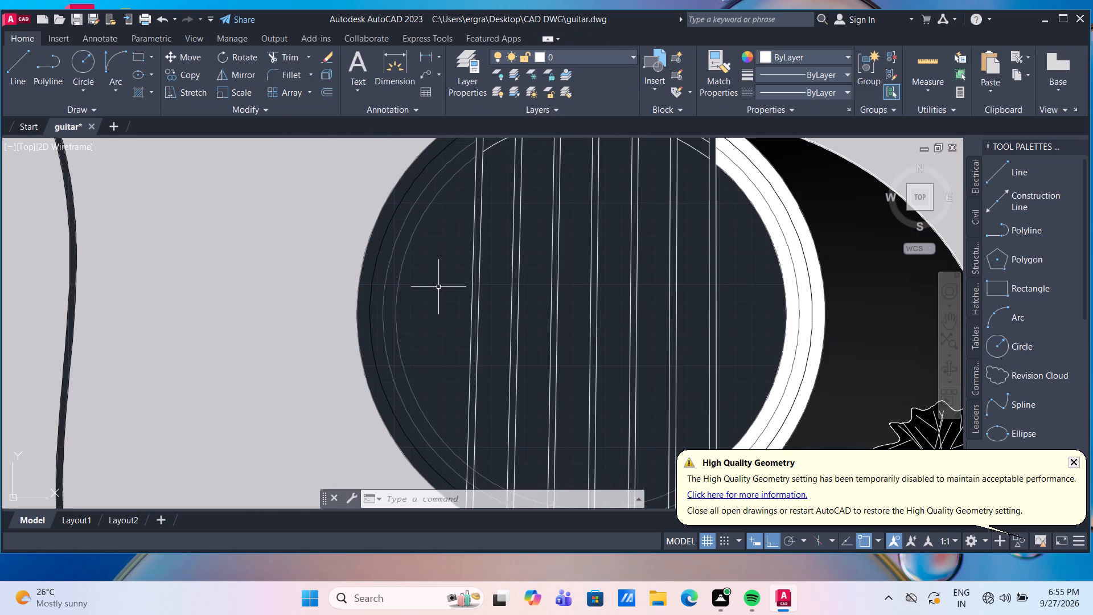
{"action": "scroll", "coordinate": [643, 282], "scroll_direction": "down", "scroll_amount": 3}
{"action": "scroll", "coordinate": [606, 290], "scroll_direction": "up", "scroll_amount": 3}
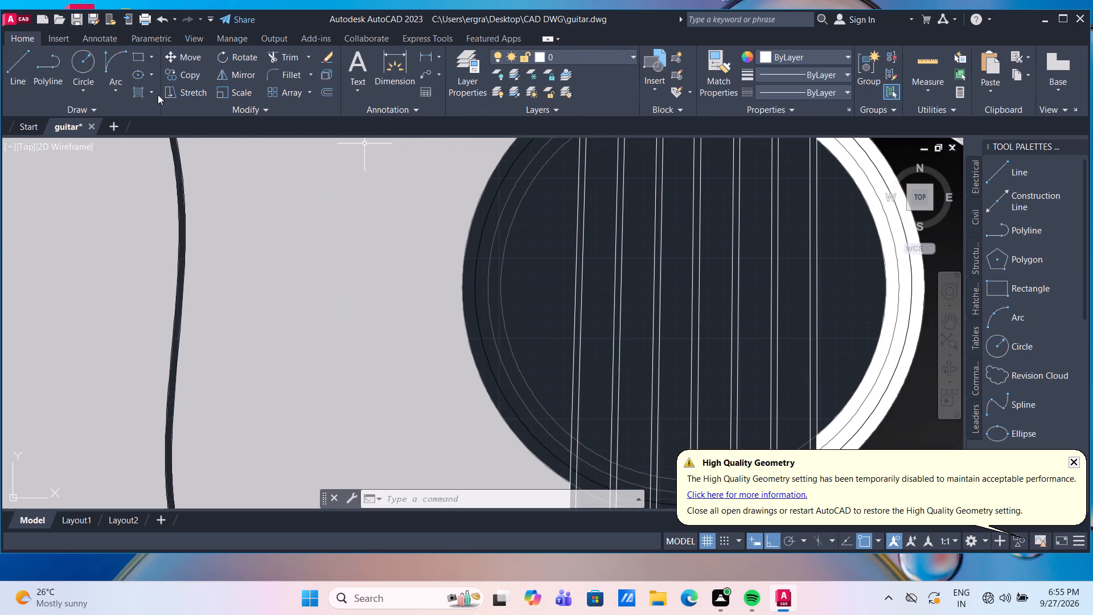
{"action": "left_click", "coordinate": [138, 95]}
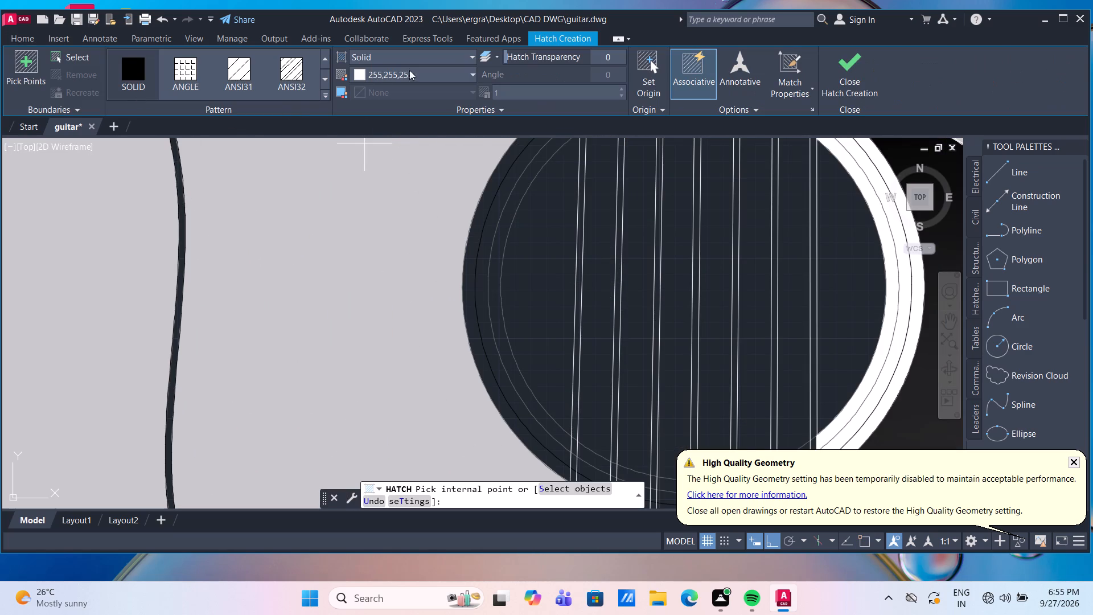
{"action": "left_click", "coordinate": [410, 79]}
{"action": "left_click", "coordinate": [361, 194]}
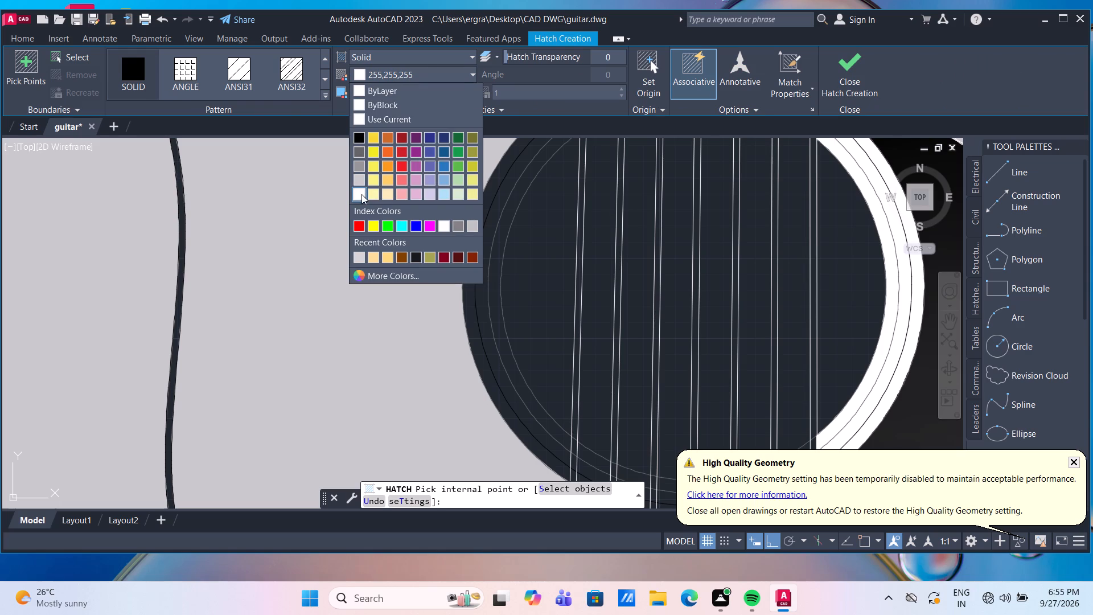
{"action": "left_click", "coordinate": [496, 266]}
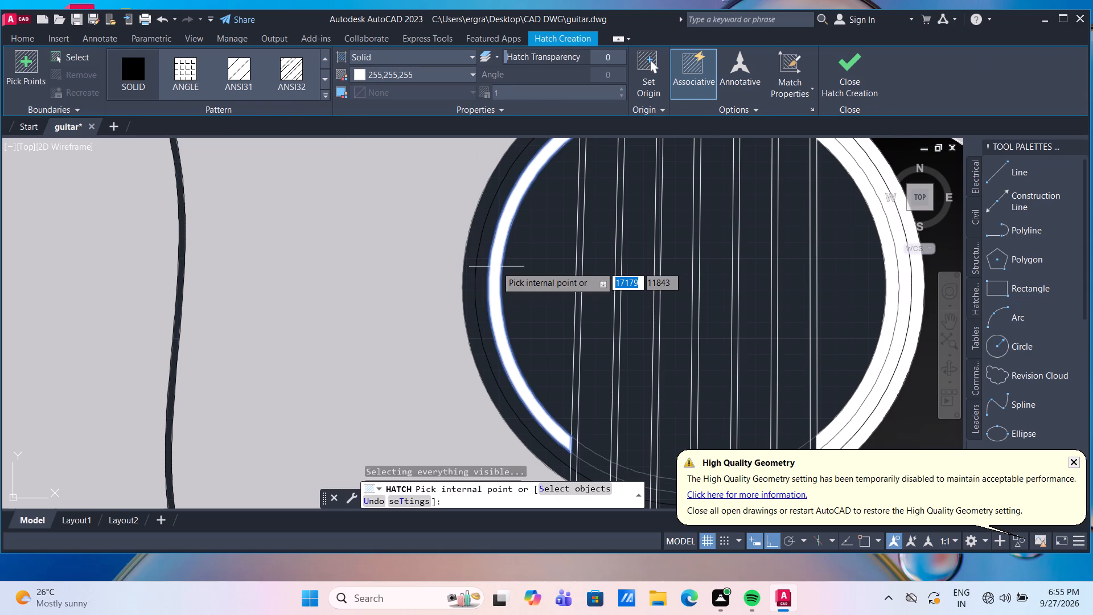
{"action": "left_click", "coordinate": [482, 264]}
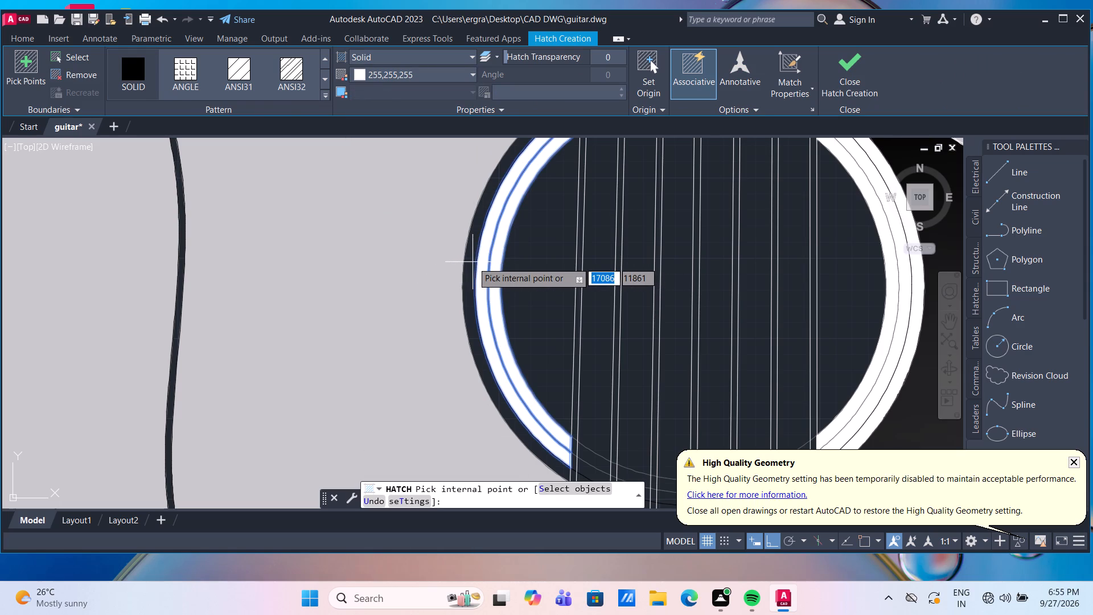
{"action": "left_click", "coordinate": [472, 262]}
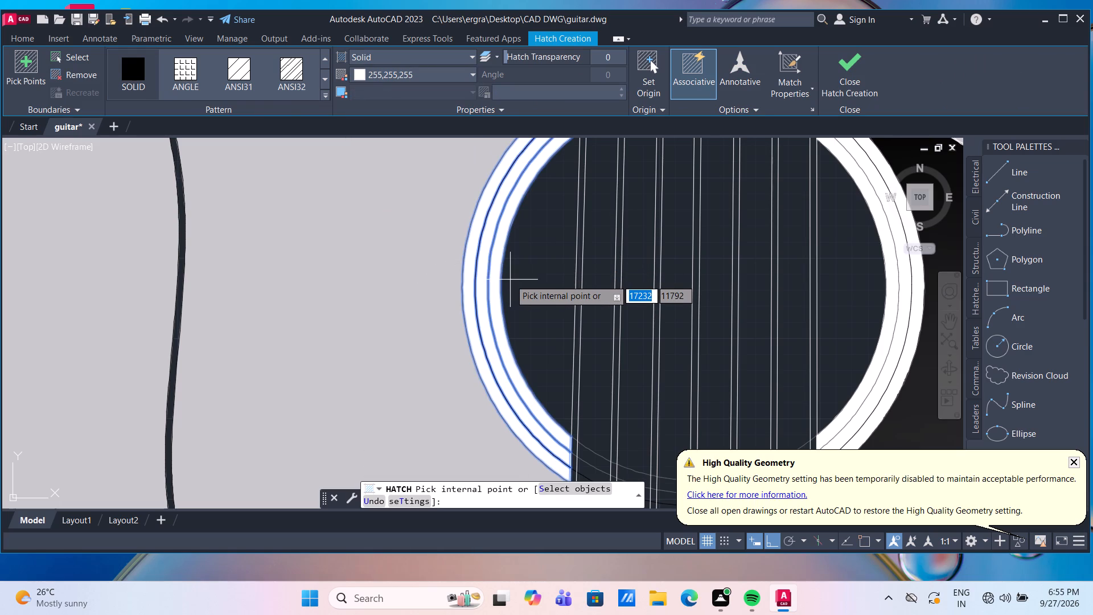
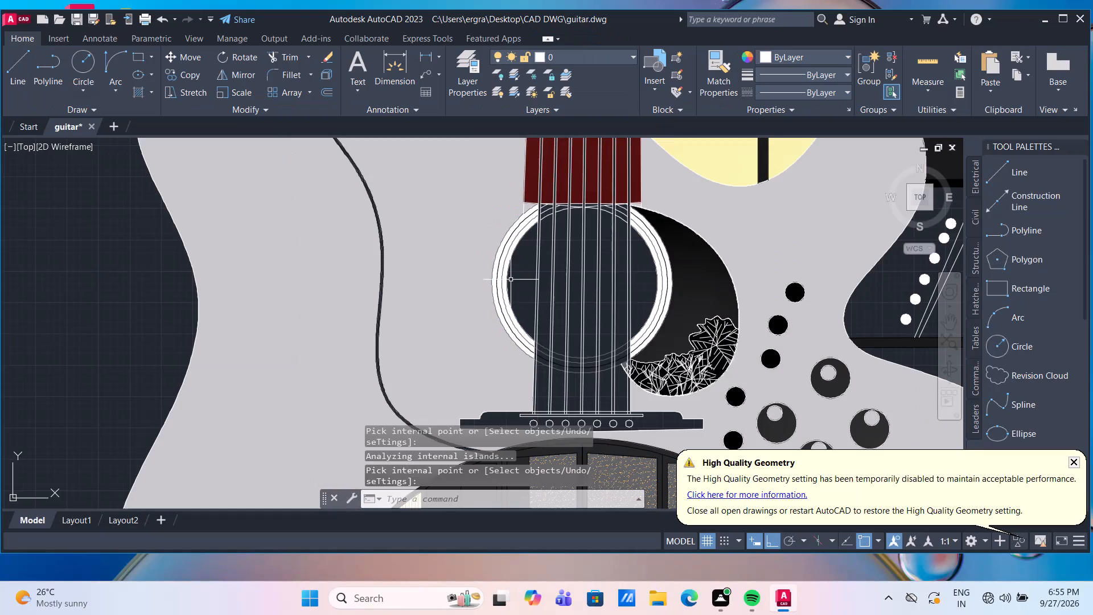
Fill the outer ring's six segments between the strings at the sound hole's bottom with a solid 255,255,255 hatch.
{"action": "middle_click_drag", "start_coordinate": [536, 289], "coordinate": [491, 214]}
{"action": "scroll", "coordinate": [529, 278], "scroll_direction": "up", "scroll_amount": 2}
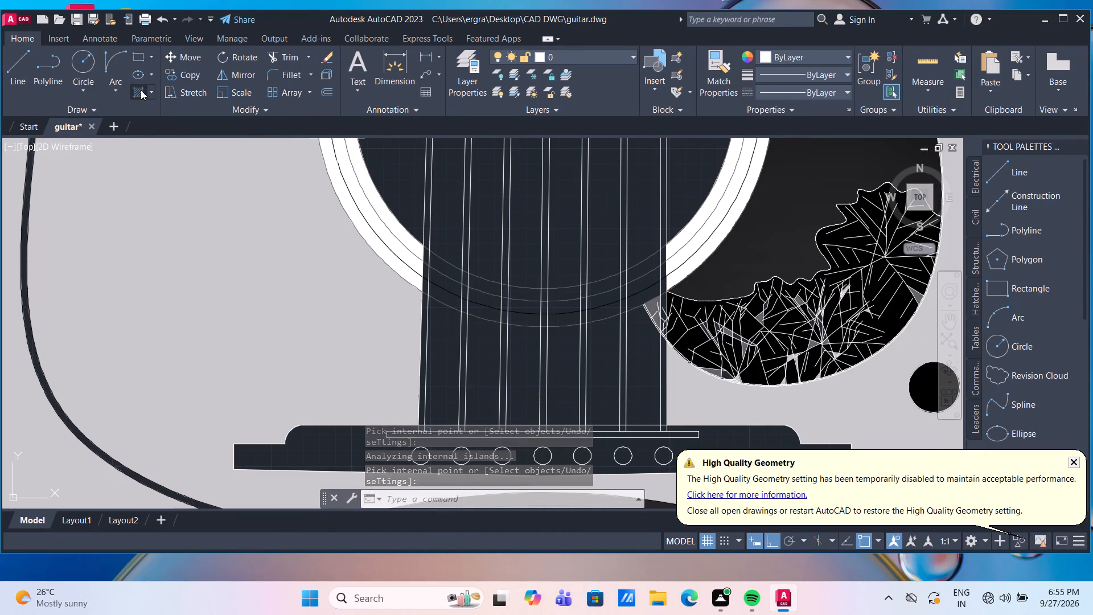
{"action": "left_click", "coordinate": [141, 90]}
{"action": "scroll", "coordinate": [459, 308], "scroll_direction": "up", "scroll_amount": 3}
{"action": "scroll", "coordinate": [634, 361], "scroll_direction": "down", "scroll_amount": 3}
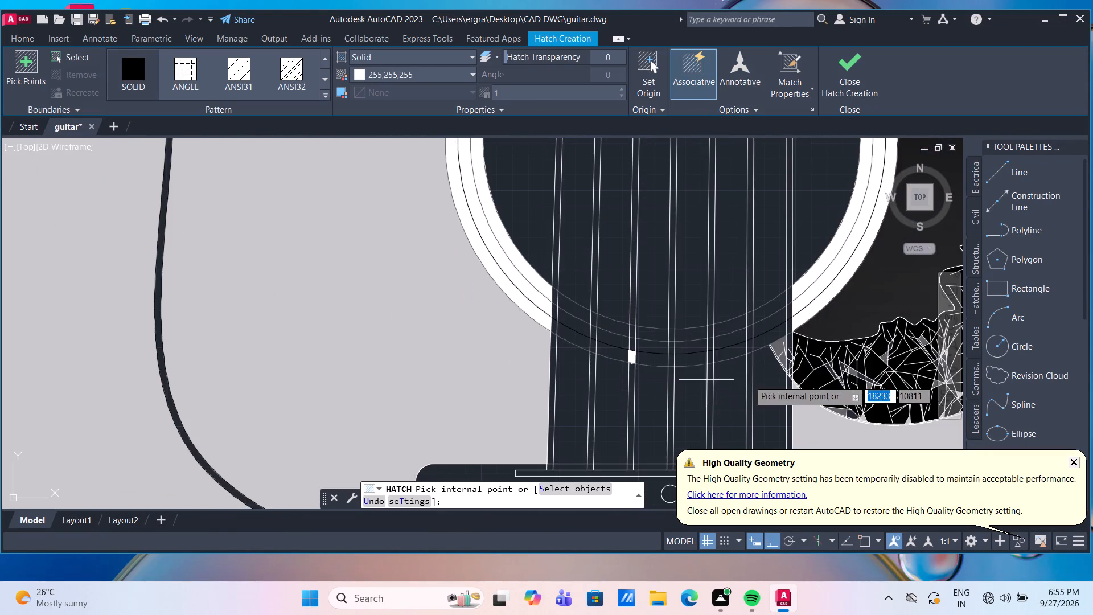
{"action": "scroll", "coordinate": [790, 325], "scroll_direction": "up", "scroll_amount": 2}
{"action": "left_click", "coordinate": [745, 352]}
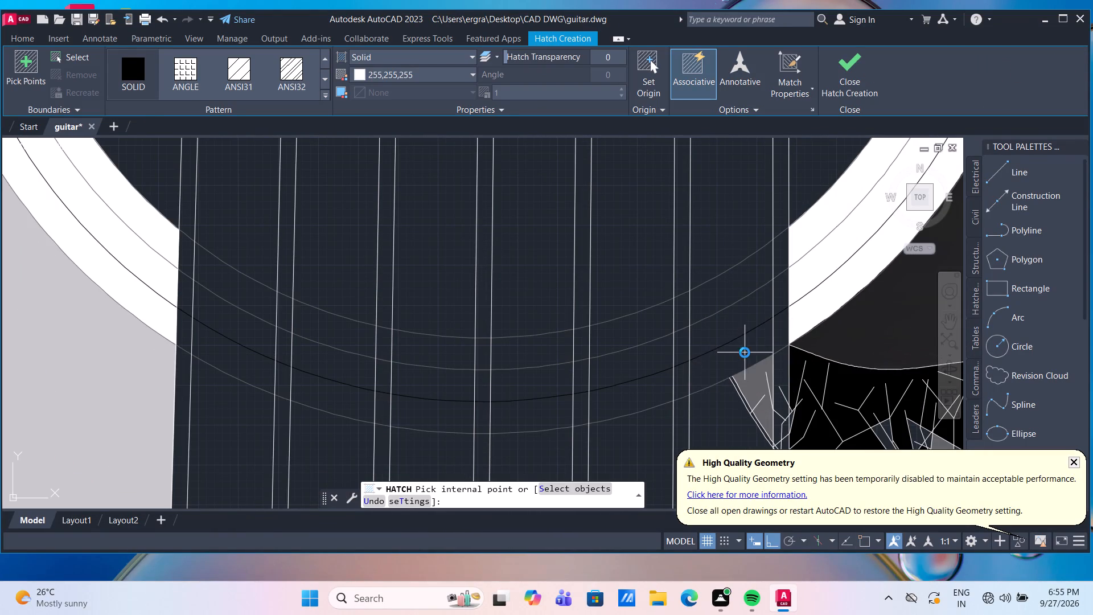
{"action": "left_click", "coordinate": [636, 395]}
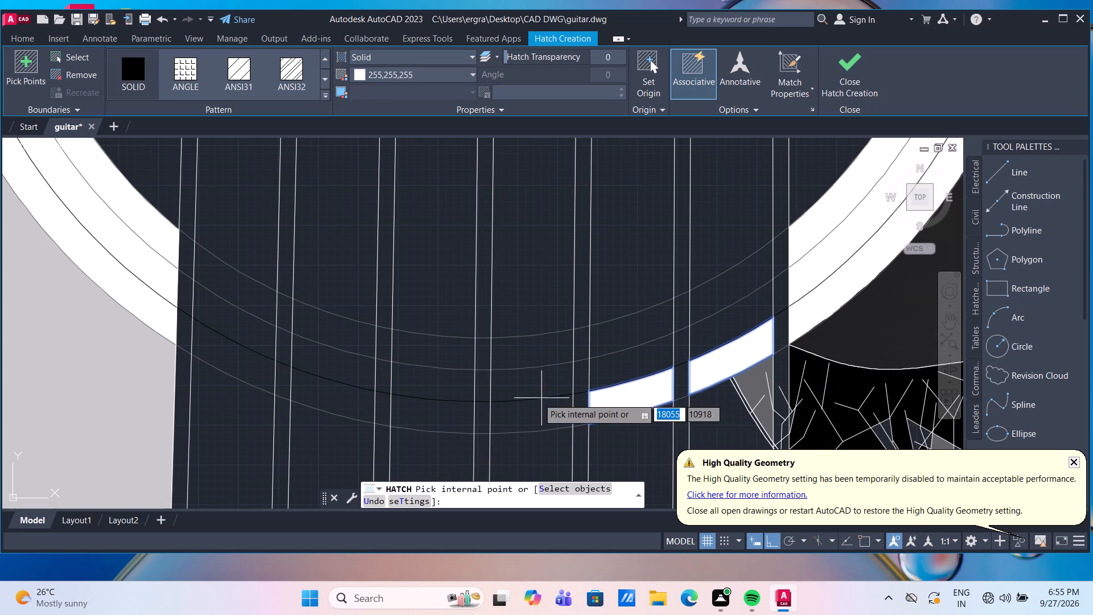
{"action": "left_click", "coordinate": [527, 411]}
{"action": "left_click", "coordinate": [426, 413]}
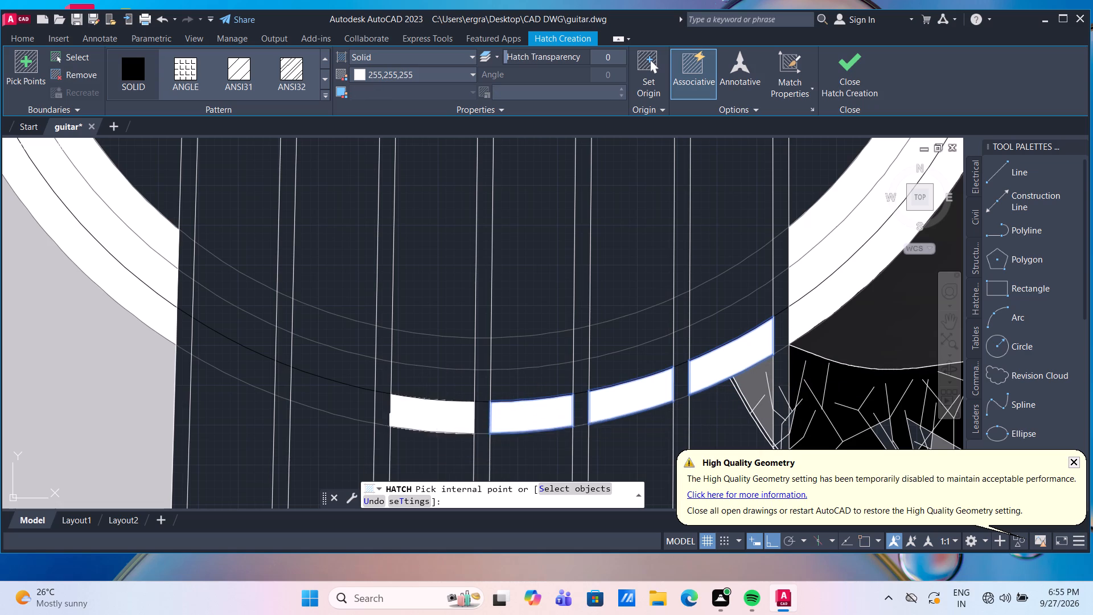
{"action": "left_click", "coordinate": [328, 393]}
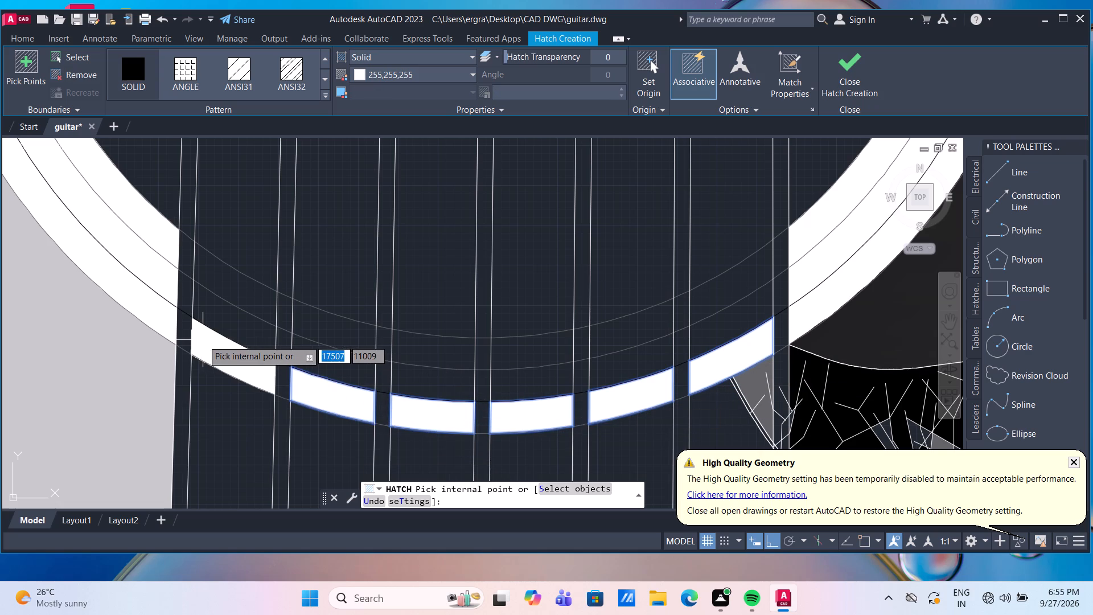
{"action": "left_click", "coordinate": [198, 340]}
Add the middle and inner ring segments between the strings at the sound hole's bottom to the white solid hatch.
{"action": "left_click", "coordinate": [213, 317]}
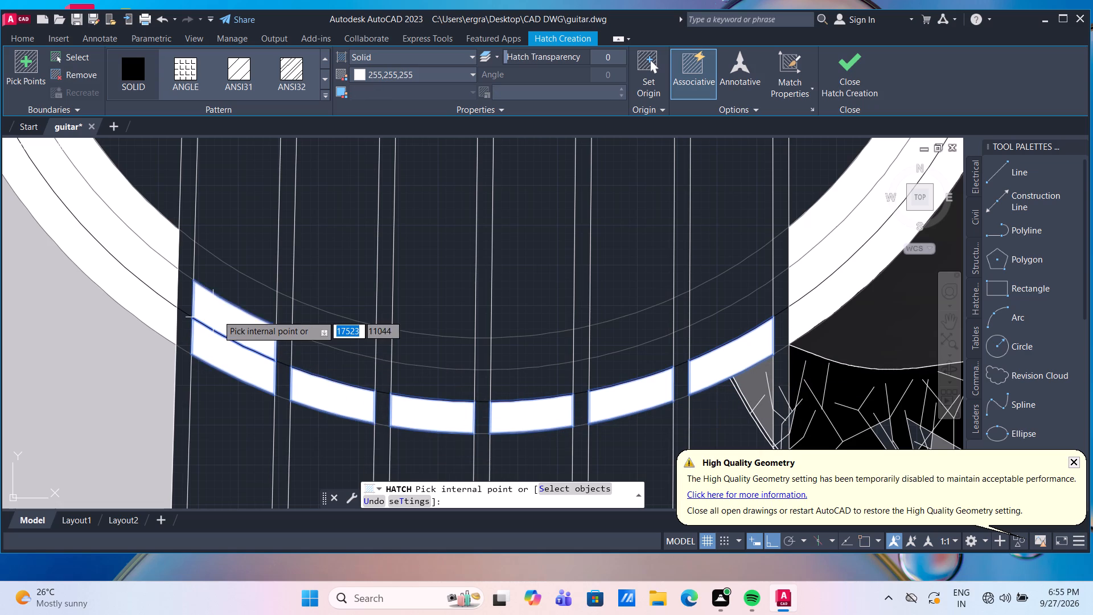
{"action": "left_click", "coordinate": [234, 296]}
{"action": "left_click", "coordinate": [327, 325]}
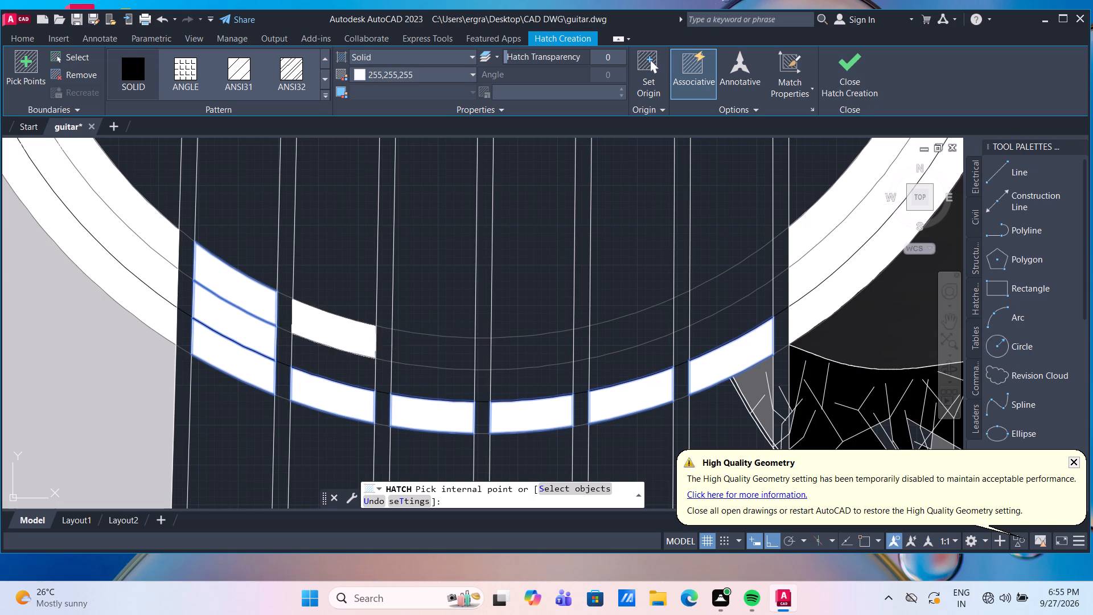
{"action": "left_click", "coordinate": [327, 366]}
{"action": "left_click", "coordinate": [418, 388]}
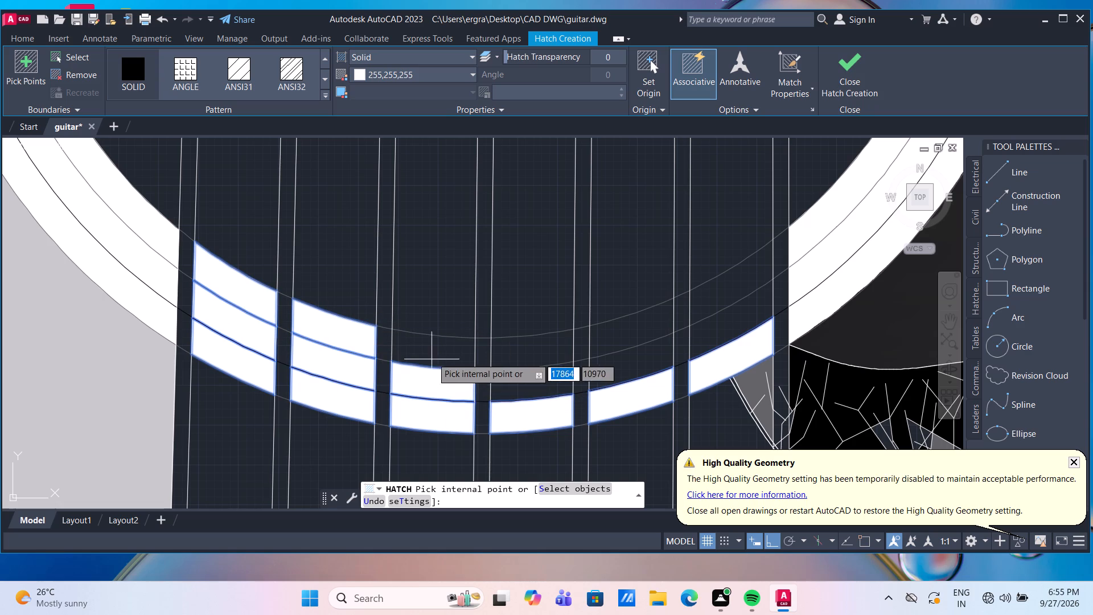
{"action": "left_click", "coordinate": [433, 355]}
{"action": "left_click", "coordinate": [527, 354]}
{"action": "left_click", "coordinate": [527, 381]}
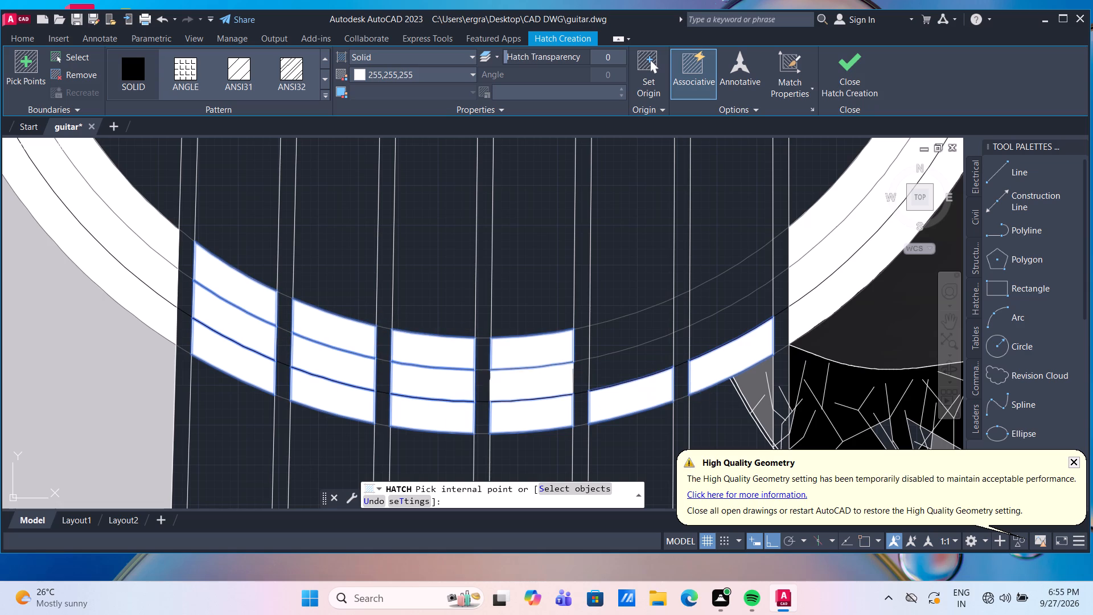
{"action": "left_click", "coordinate": [623, 375]}
{"action": "left_click", "coordinate": [635, 331]}
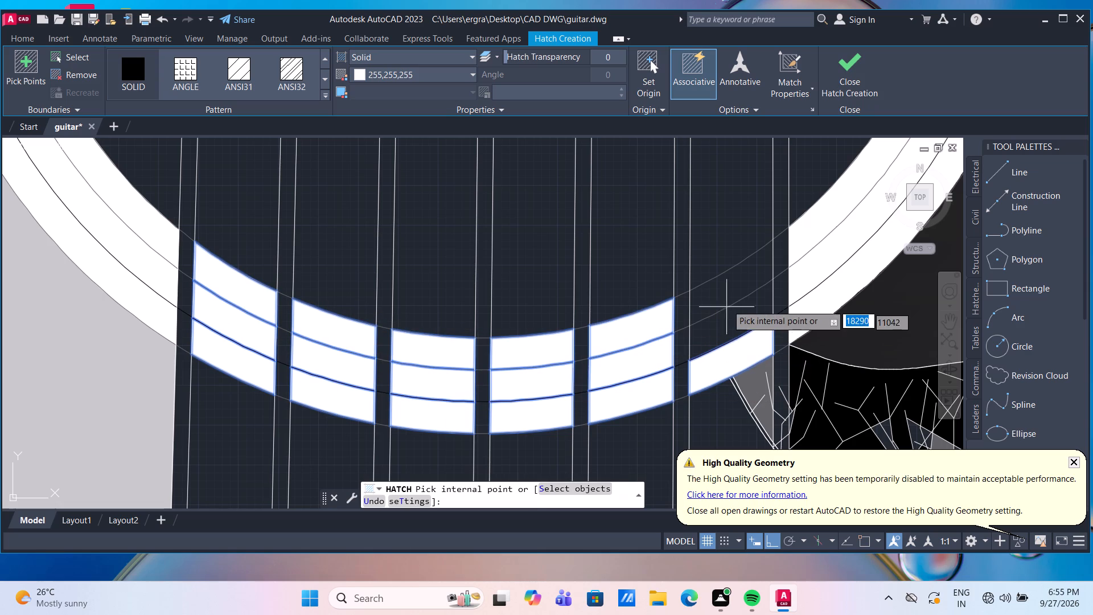
{"action": "left_click", "coordinate": [735, 282]}
{"action": "left_click", "coordinate": [738, 314]}
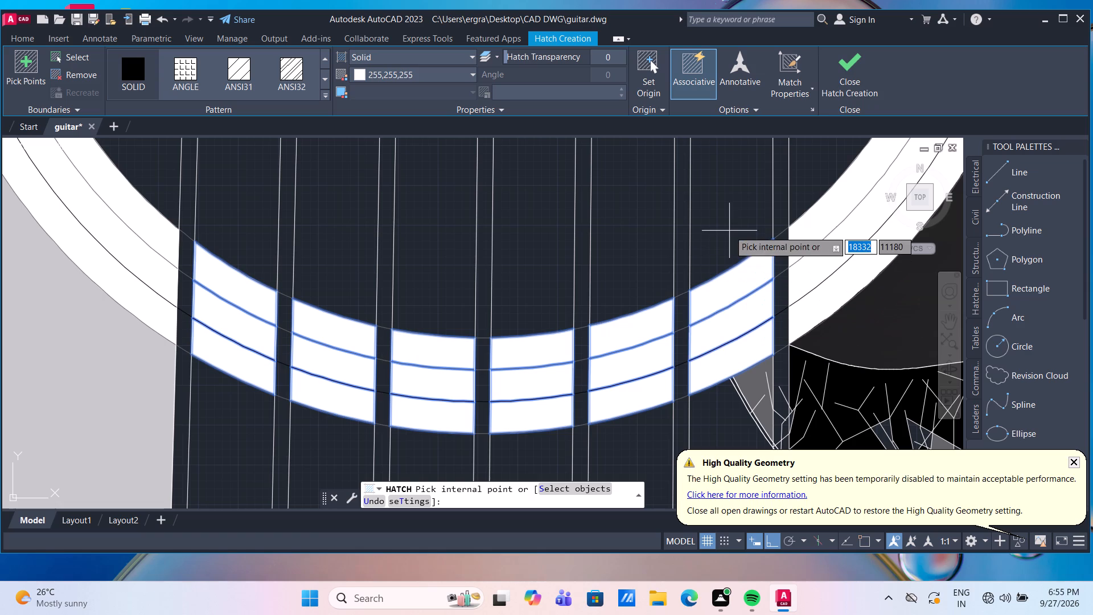
{"action": "key", "text": "Return"}
Fill the ring segments between the left-hand strings at the sound hole's top with a solid 255,255,255 hatch.
{"action": "scroll", "coordinate": [729, 231], "scroll_direction": "down", "scroll_amount": 4}
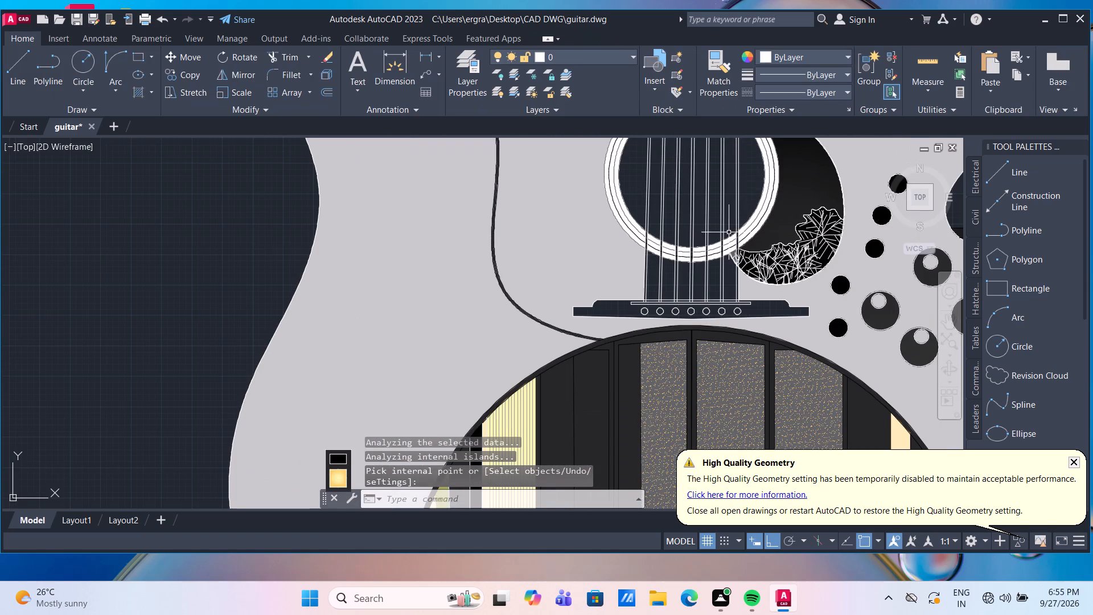
{"action": "middle_click_drag", "start_coordinate": [752, 188], "coordinate": [632, 260]}
{"action": "scroll", "coordinate": [627, 204], "scroll_direction": "up", "scroll_amount": 1}
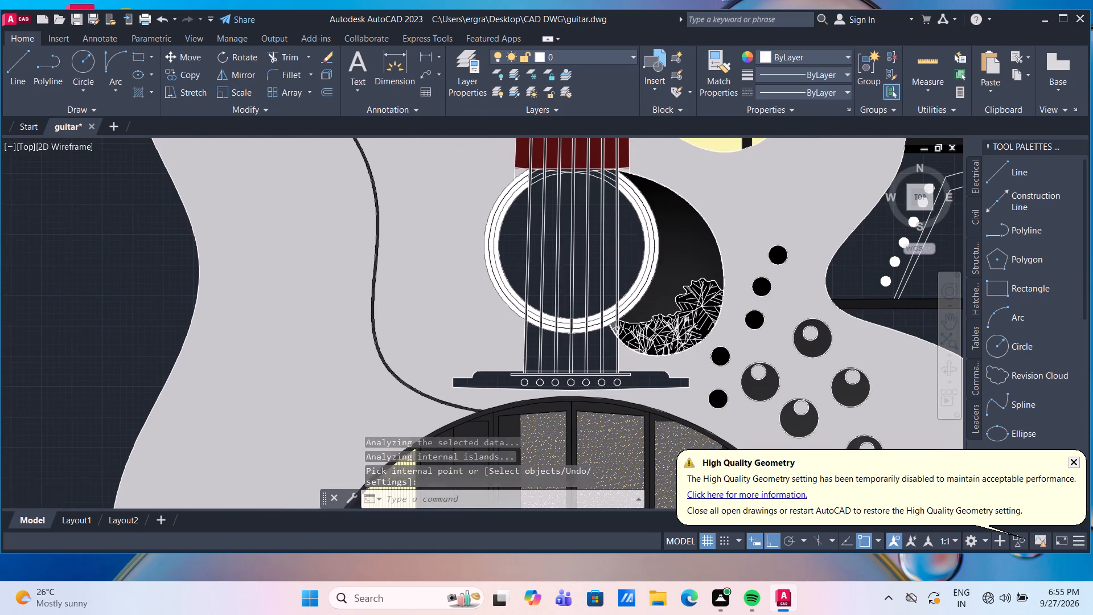
{"action": "middle_click_drag", "start_coordinate": [617, 215], "coordinate": [626, 263]}
{"action": "scroll", "coordinate": [610, 236], "scroll_direction": "up", "scroll_amount": 2}
{"action": "middle_click_drag", "start_coordinate": [609, 235], "coordinate": [608, 322]}
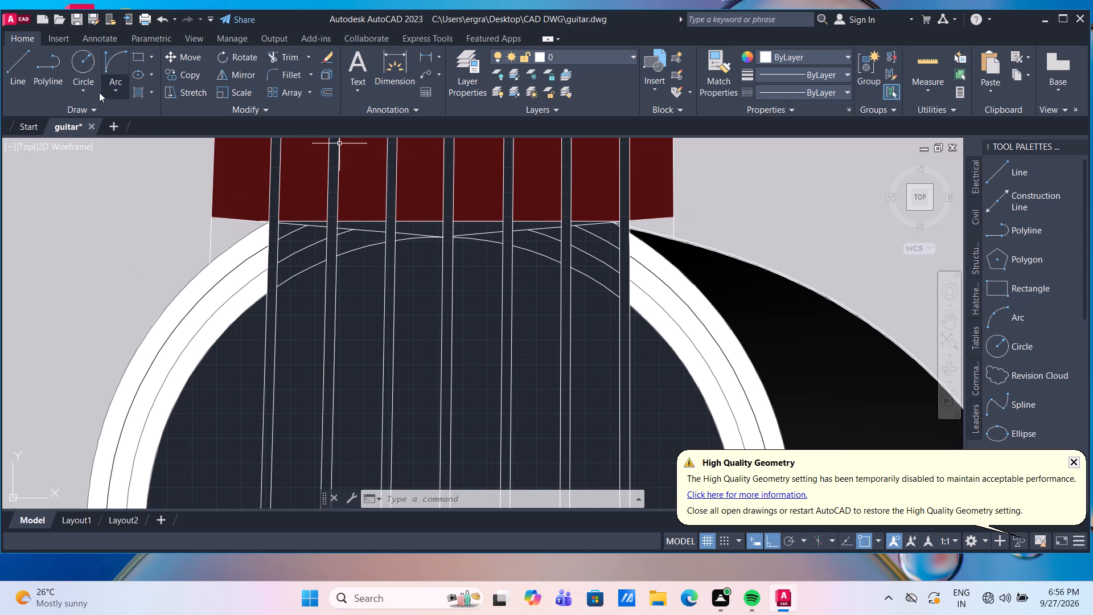
{"action": "left_click", "coordinate": [141, 92]}
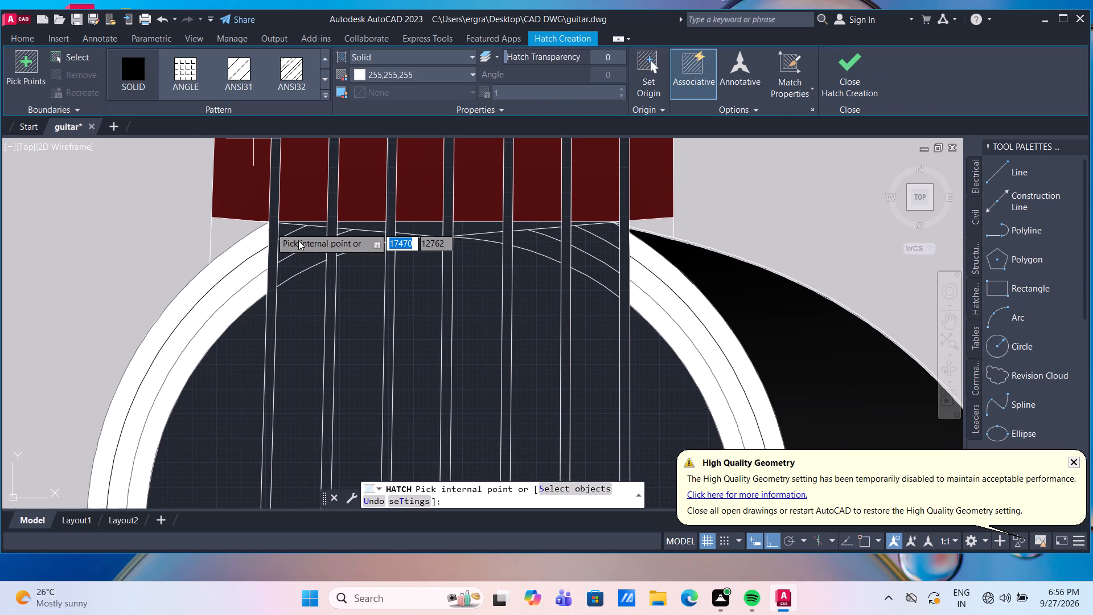
{"action": "scroll", "coordinate": [298, 240], "scroll_direction": "up", "scroll_amount": 2}
{"action": "left_click", "coordinate": [302, 261]}
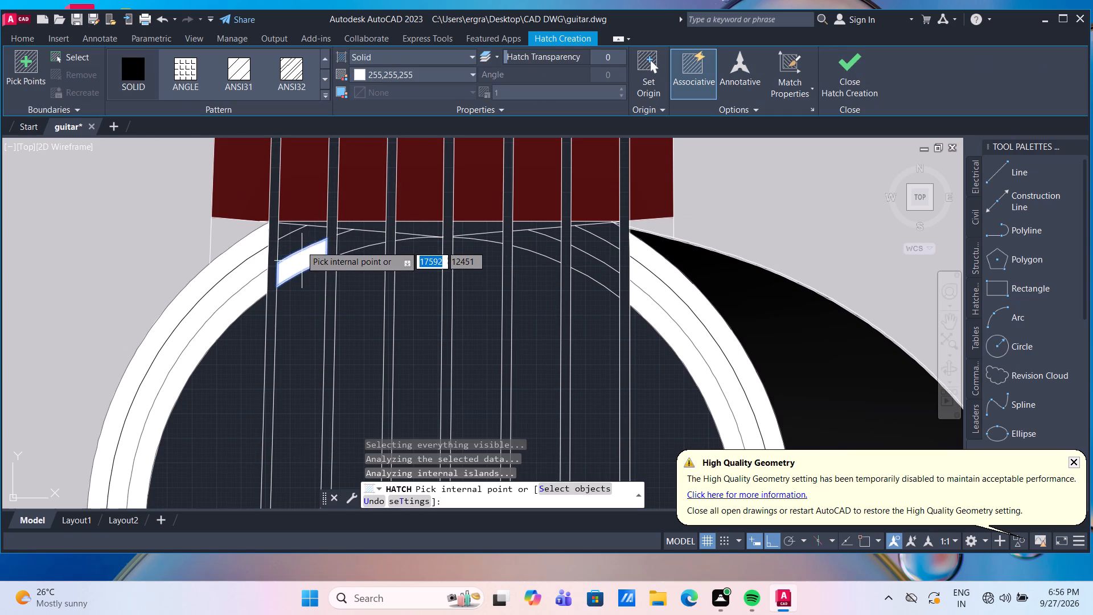
{"action": "left_click", "coordinate": [299, 237]}
{"action": "left_click", "coordinate": [290, 231]}
{"action": "scroll", "coordinate": [331, 239], "scroll_direction": "up", "scroll_amount": 2}
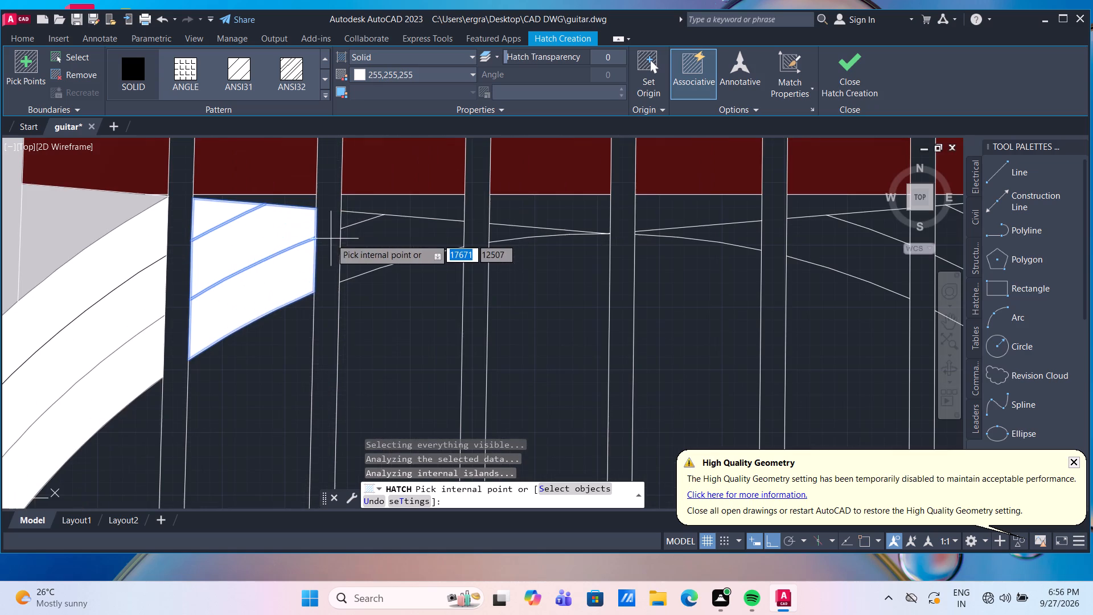
{"action": "left_click", "coordinate": [356, 218]}
{"action": "left_click", "coordinate": [377, 246]}
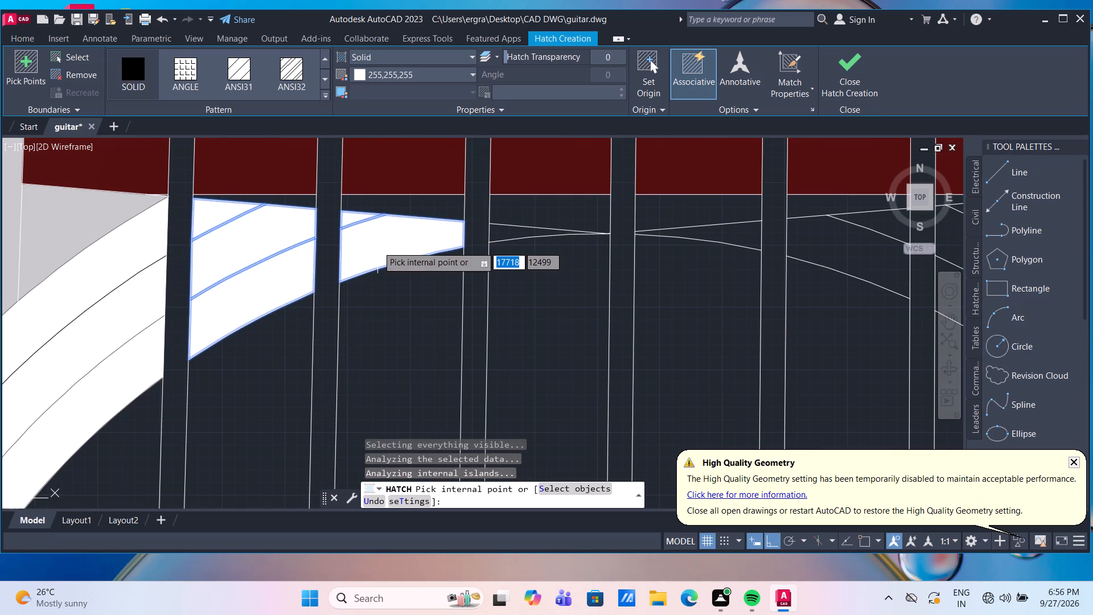
{"action": "left_click", "coordinate": [508, 229]}
Add the ring segments between the right-hand strings at the sound hole's top to the white solid hatch.
{"action": "scroll", "coordinate": [511, 231], "scroll_direction": "down", "scroll_amount": 2}
{"action": "scroll", "coordinate": [698, 255], "scroll_direction": "up", "scroll_amount": 1}
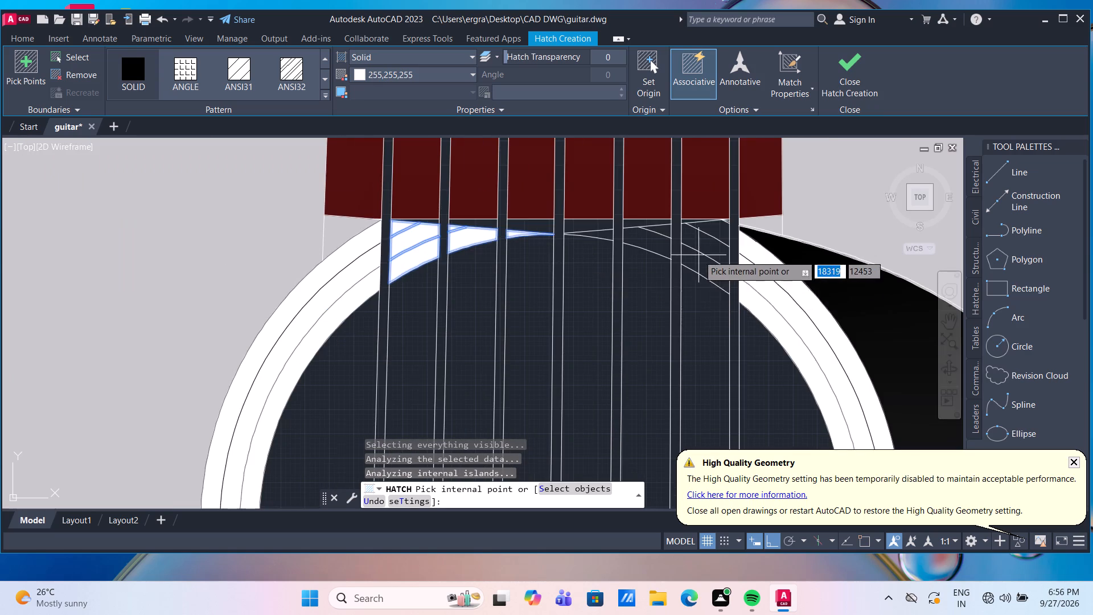
{"action": "scroll", "coordinate": [698, 255], "scroll_direction": "up", "scroll_amount": 1}
{"action": "left_click", "coordinate": [747, 190]}
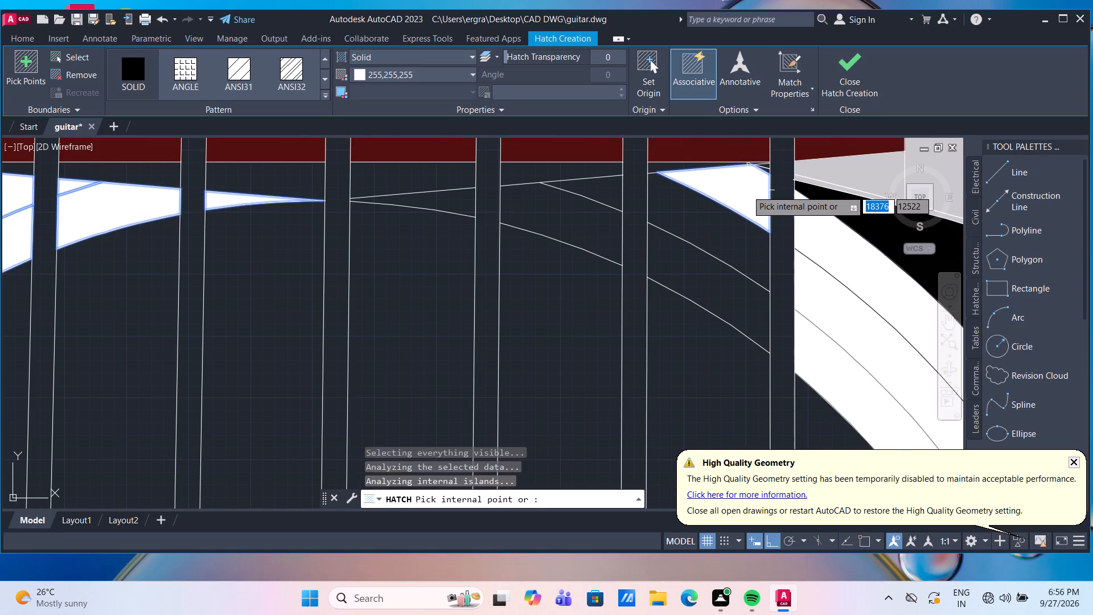
{"action": "left_click", "coordinate": [725, 248]}
{"action": "left_click", "coordinate": [720, 282]}
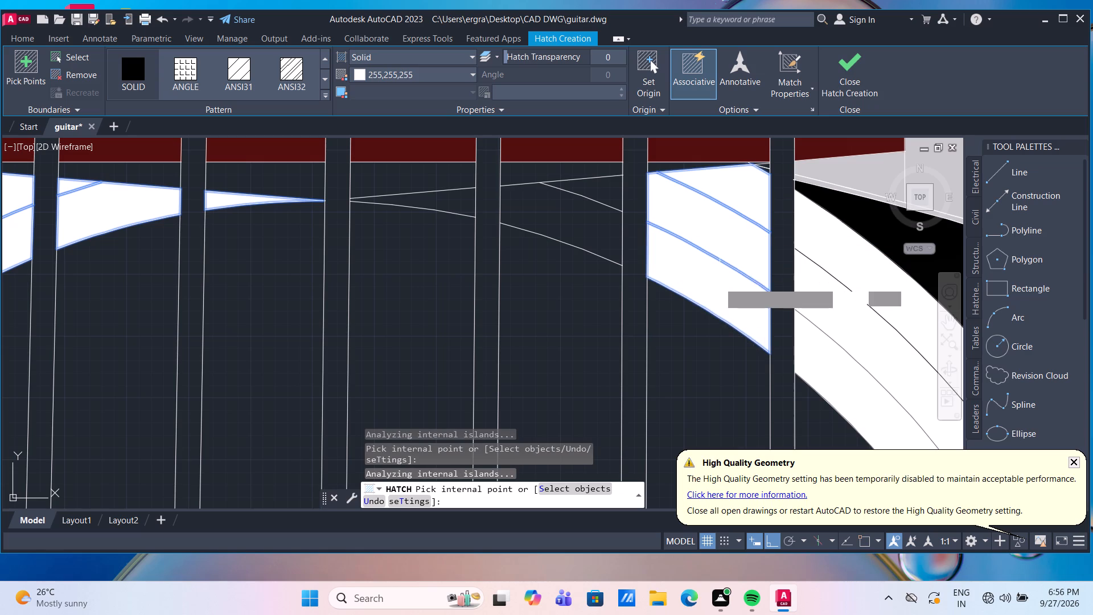
{"action": "left_click", "coordinate": [613, 191]}
{"action": "left_click", "coordinate": [576, 226]}
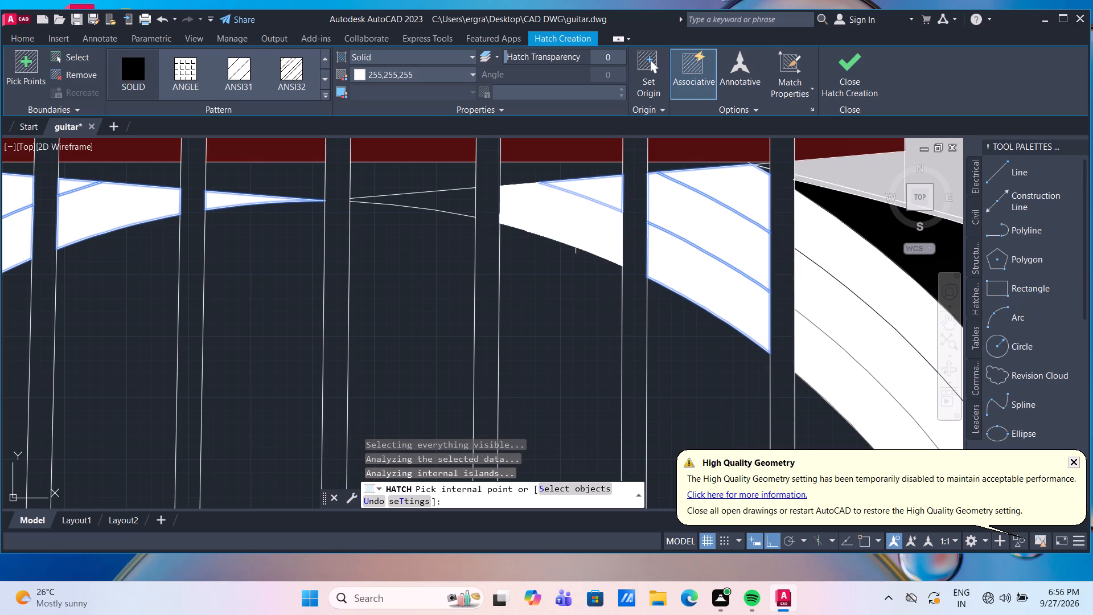
{"action": "left_click", "coordinate": [444, 203]}
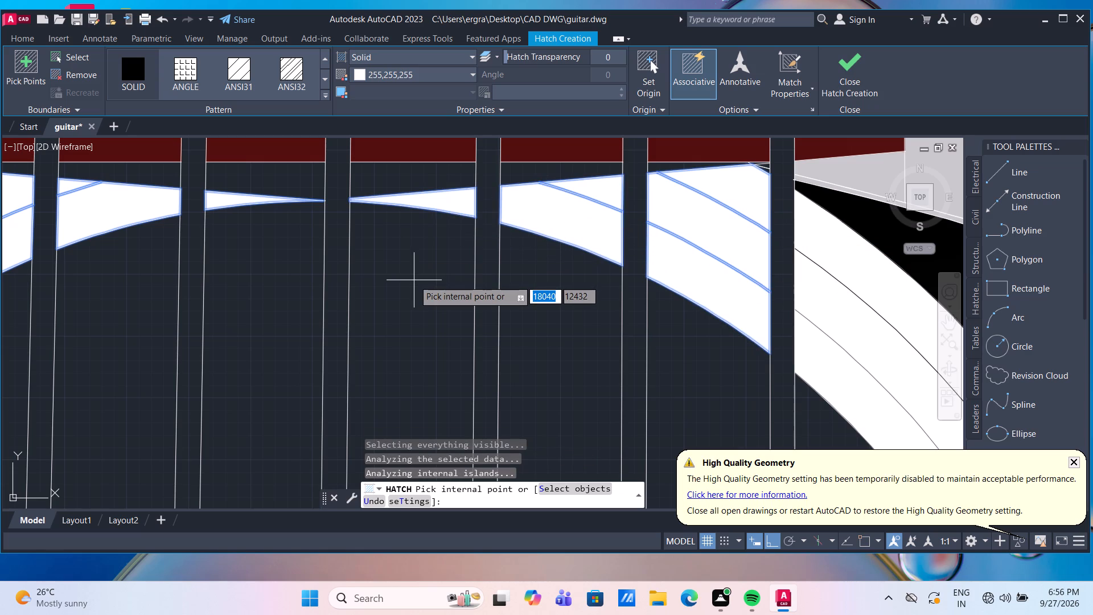
{"action": "key", "text": "Return"}
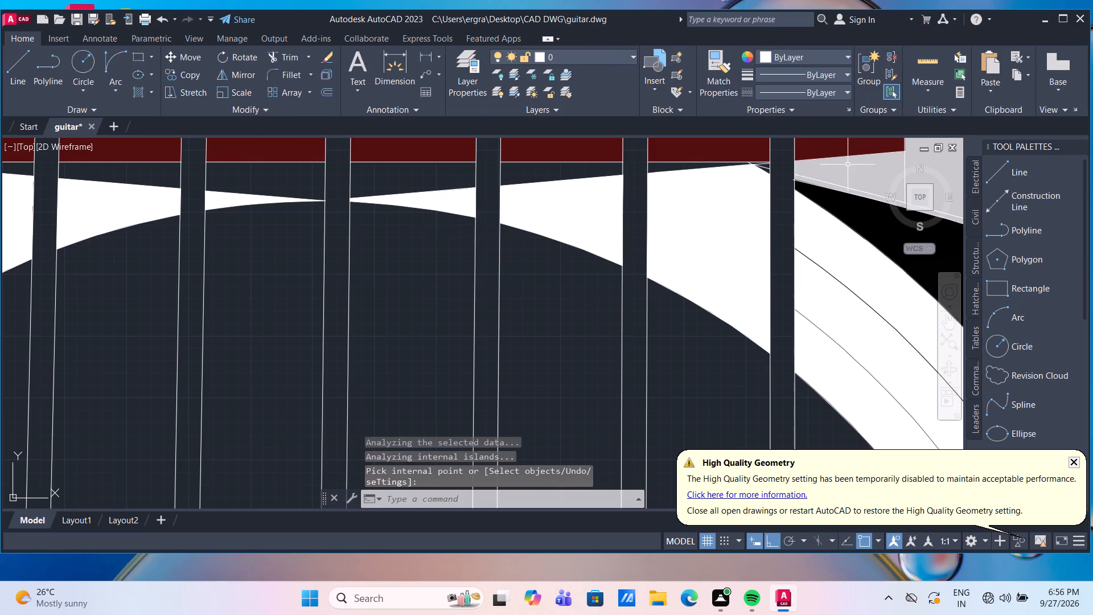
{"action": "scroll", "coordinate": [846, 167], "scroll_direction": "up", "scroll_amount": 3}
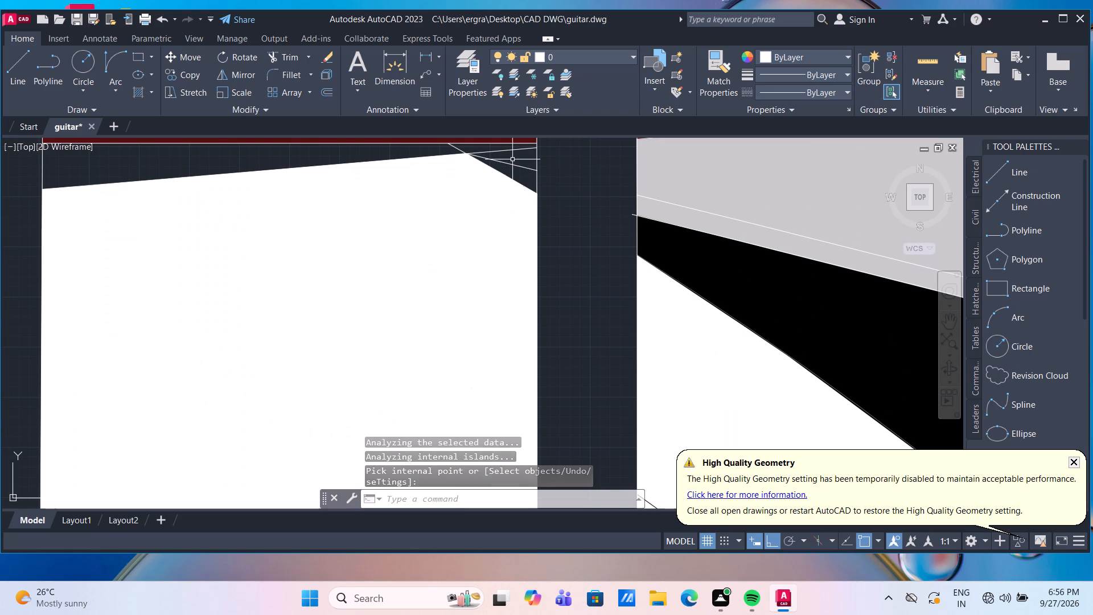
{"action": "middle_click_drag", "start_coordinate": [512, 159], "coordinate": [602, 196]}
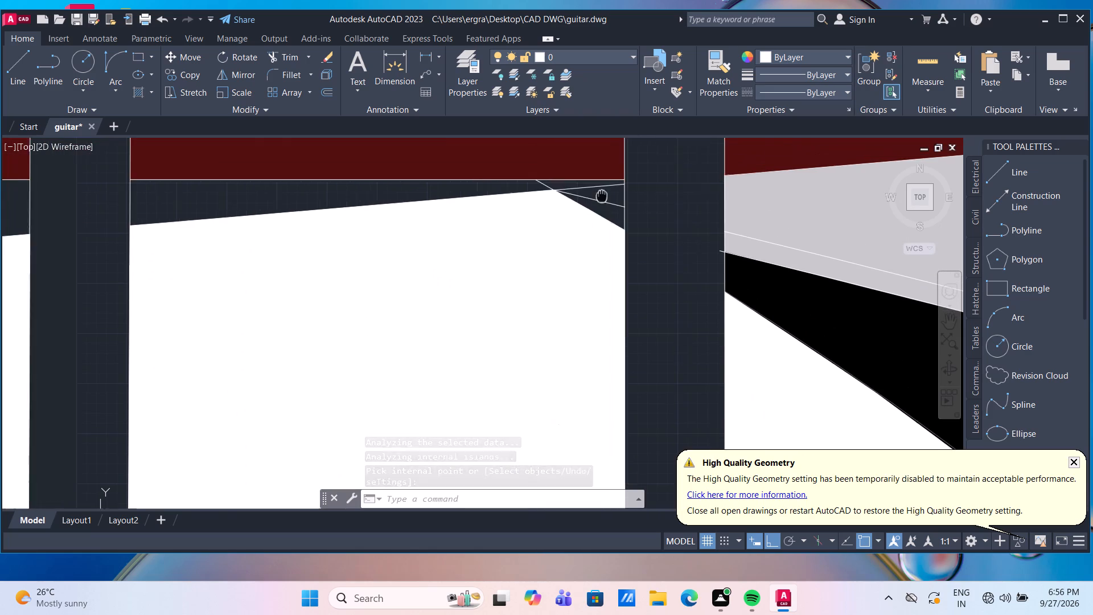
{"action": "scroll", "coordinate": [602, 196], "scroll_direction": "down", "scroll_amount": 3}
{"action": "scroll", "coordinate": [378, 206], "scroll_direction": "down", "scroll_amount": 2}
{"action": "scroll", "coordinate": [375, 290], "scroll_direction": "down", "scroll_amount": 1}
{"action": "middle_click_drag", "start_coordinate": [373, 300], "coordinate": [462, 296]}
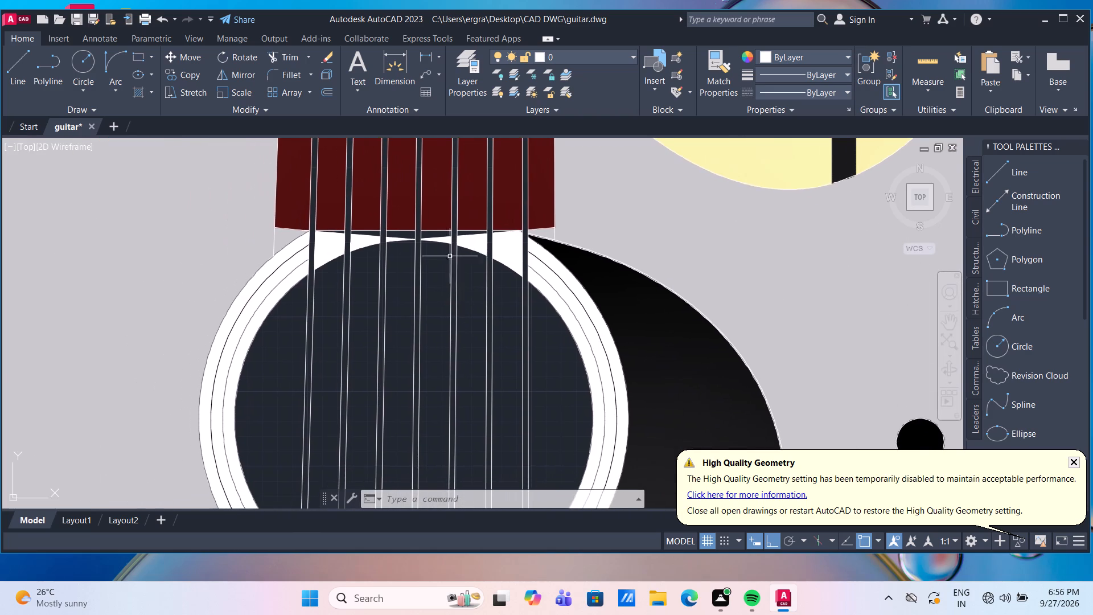
Fill the six gaps between the strings, from the neck's lower edge to the sound hole's white ring, with a solid 41,41,41 hatch.
{"action": "scroll", "coordinate": [402, 252], "scroll_direction": "up", "scroll_amount": 3}
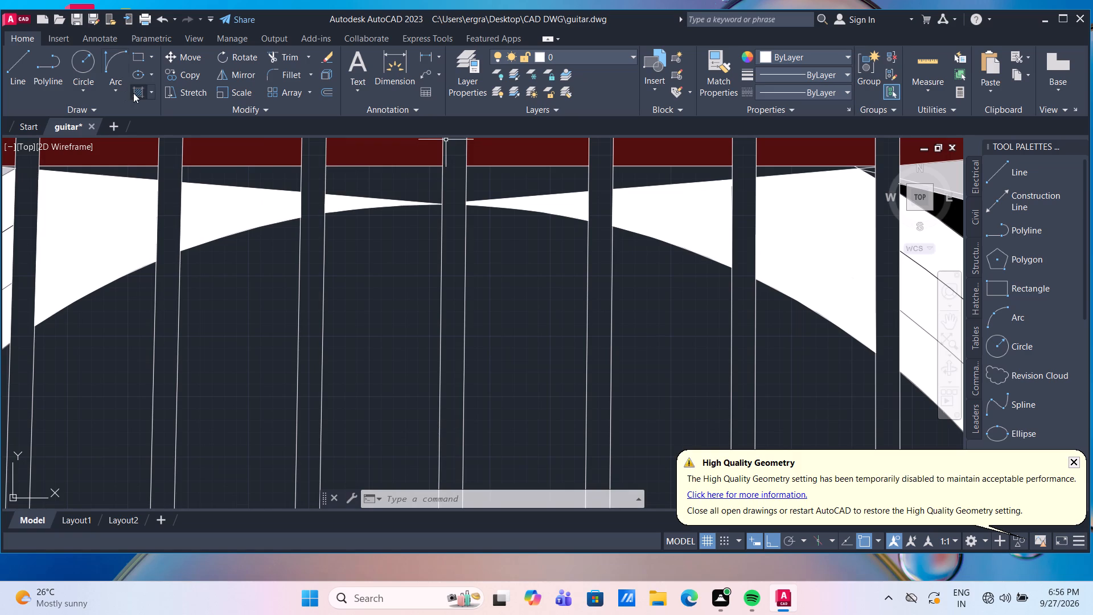
{"action": "left_click", "coordinate": [137, 93]}
{"action": "left_click", "coordinate": [470, 79]}
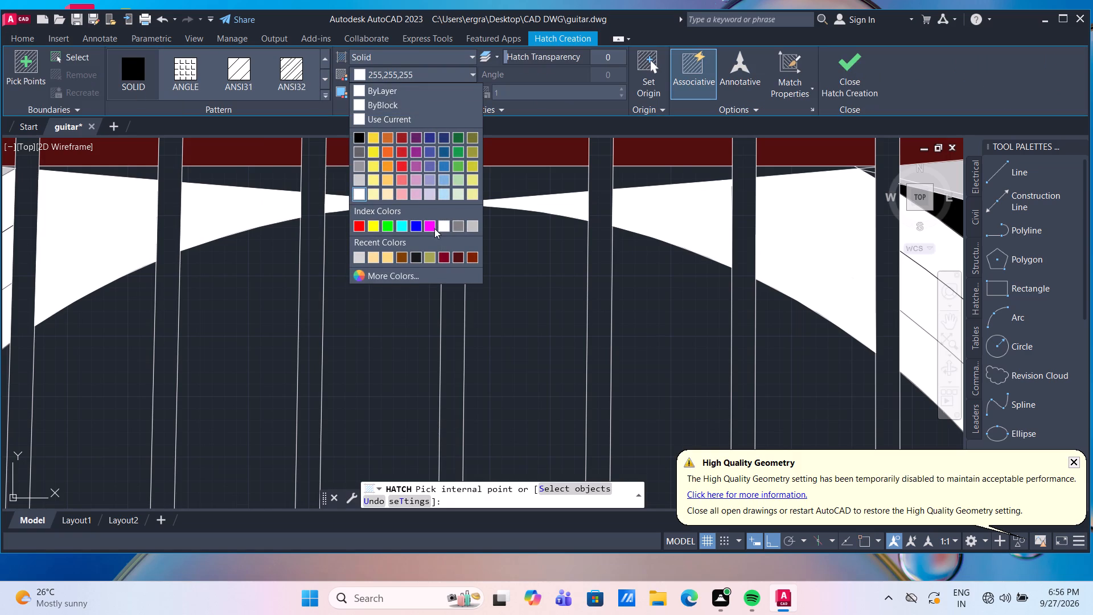
{"action": "left_click", "coordinate": [434, 278]}
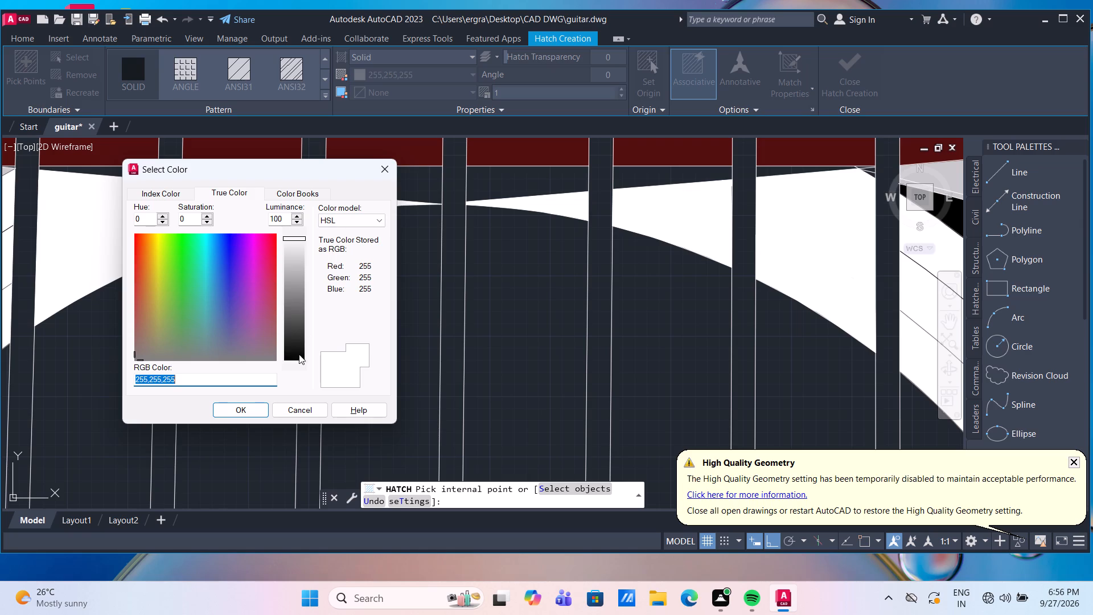
{"action": "left_click", "coordinate": [298, 348]}
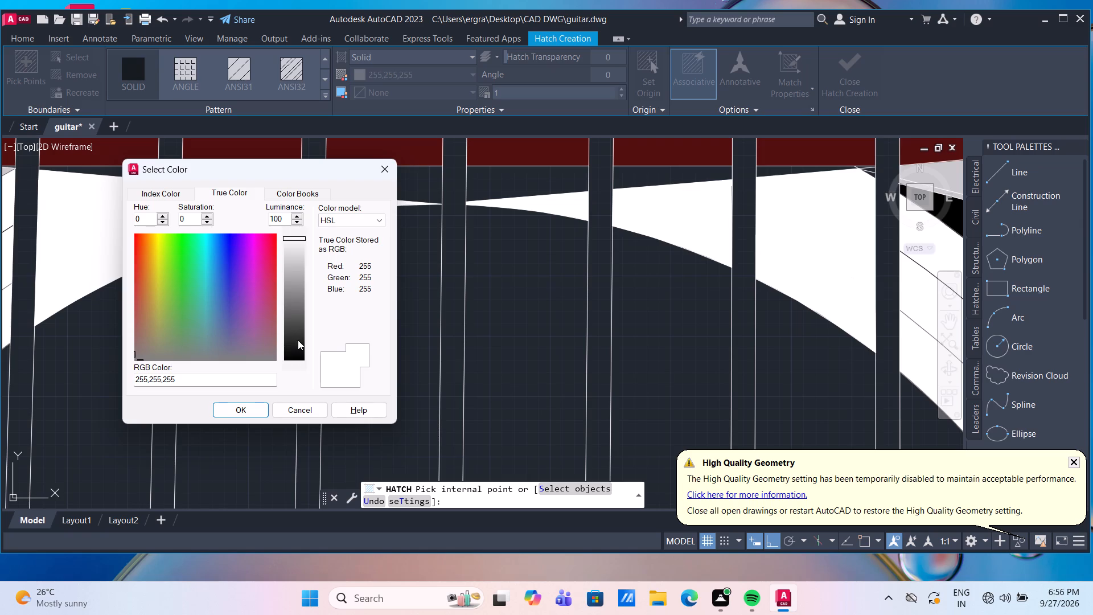
{"action": "left_click", "coordinate": [298, 340]}
{"action": "double_click", "coordinate": [291, 341]}
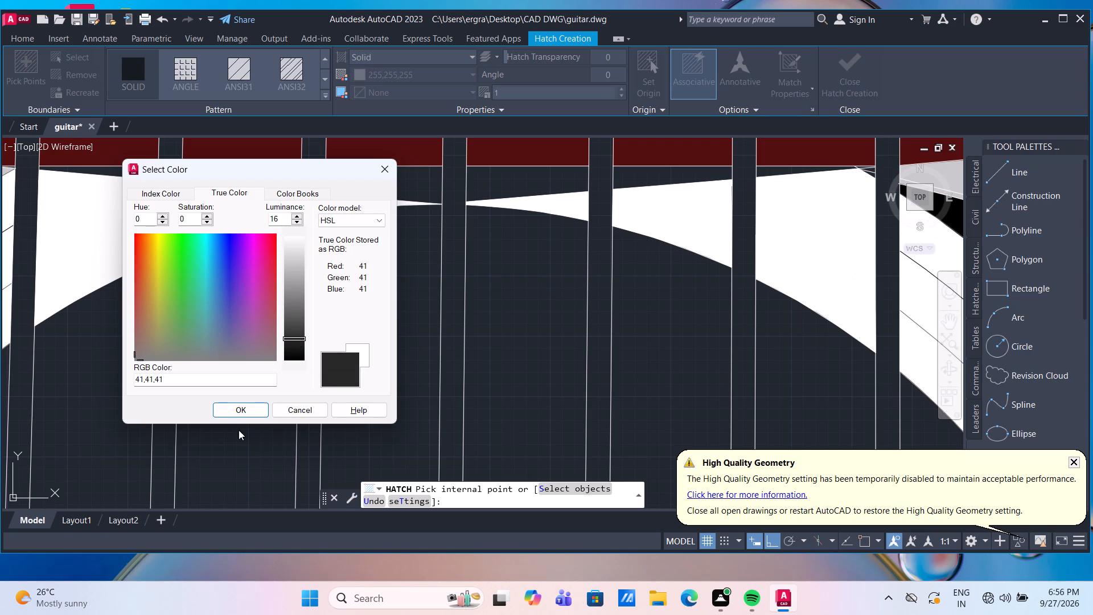
{"action": "left_click", "coordinate": [248, 410]}
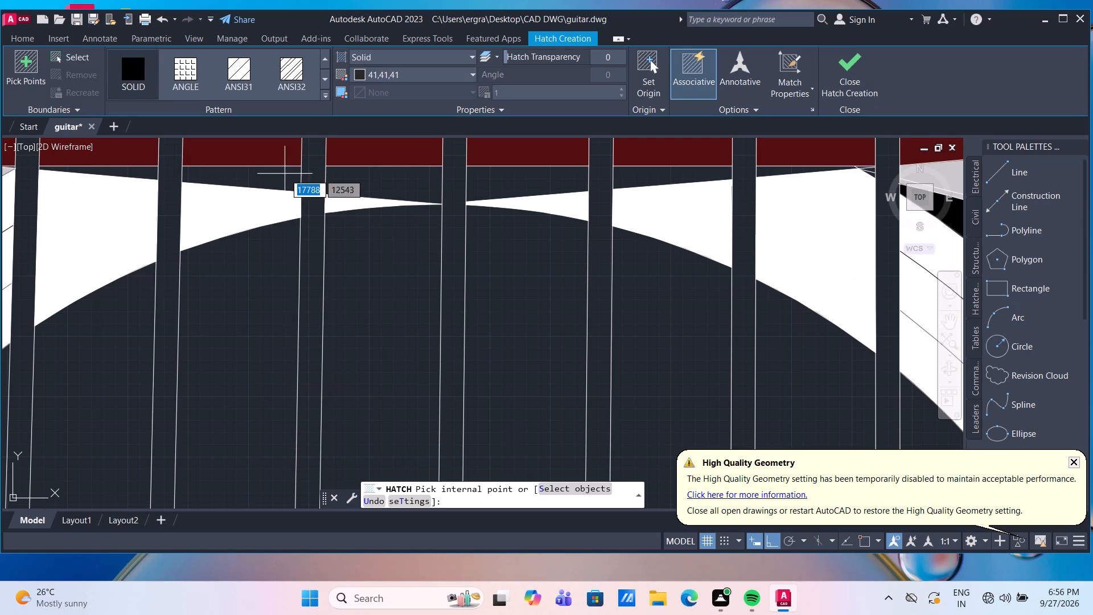
{"action": "left_click", "coordinate": [271, 174]}
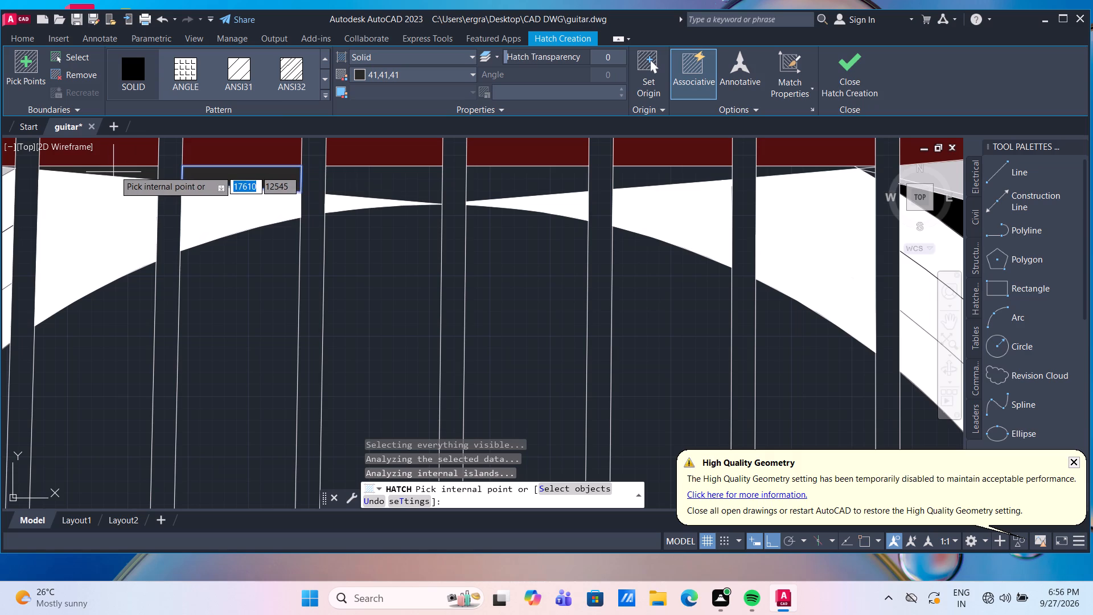
{"action": "left_click", "coordinate": [115, 169]}
{"action": "left_click", "coordinate": [420, 182]}
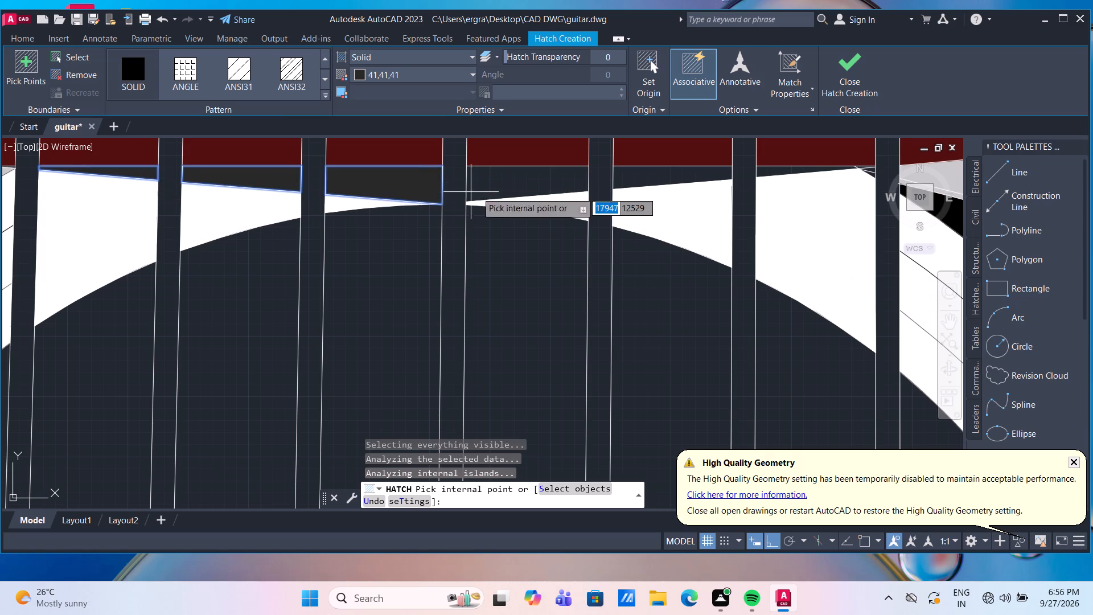
{"action": "left_click", "coordinate": [534, 184]}
{"action": "left_click", "coordinate": [638, 178]}
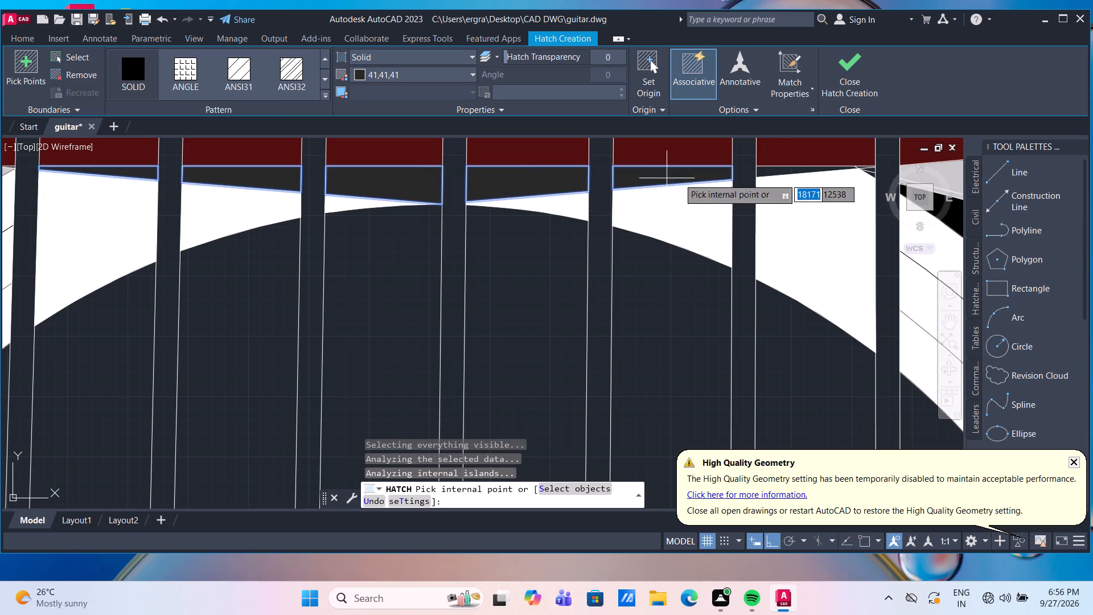
{"action": "left_click", "coordinate": [786, 171]}
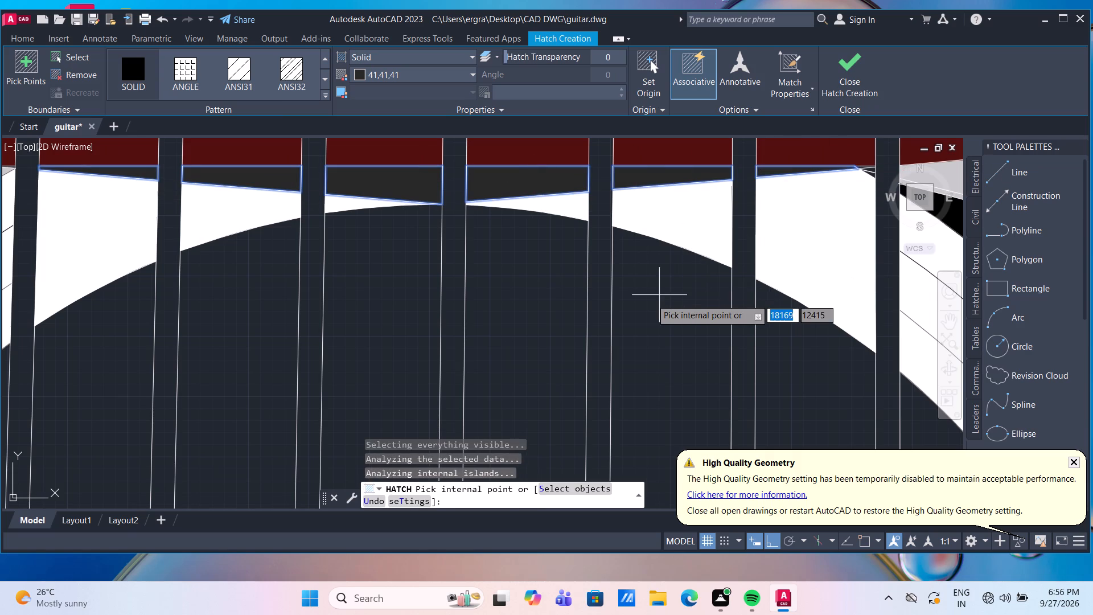
{"action": "key", "text": "Return"}
Start a new solid hatch for the sound hole's interior and set its colour to index colour 31.
{"action": "scroll", "coordinate": [646, 302], "scroll_direction": "down", "scroll_amount": 4}
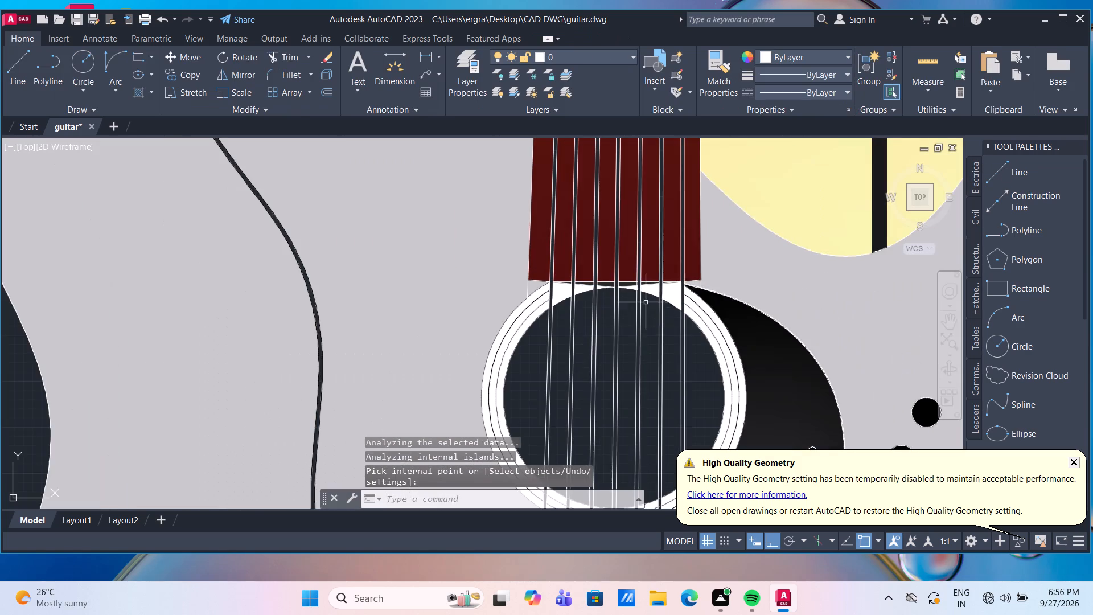
{"action": "scroll", "coordinate": [640, 358], "scroll_direction": "down", "scroll_amount": 1}
{"action": "middle_click_drag", "start_coordinate": [650, 370], "coordinate": [640, 298]}
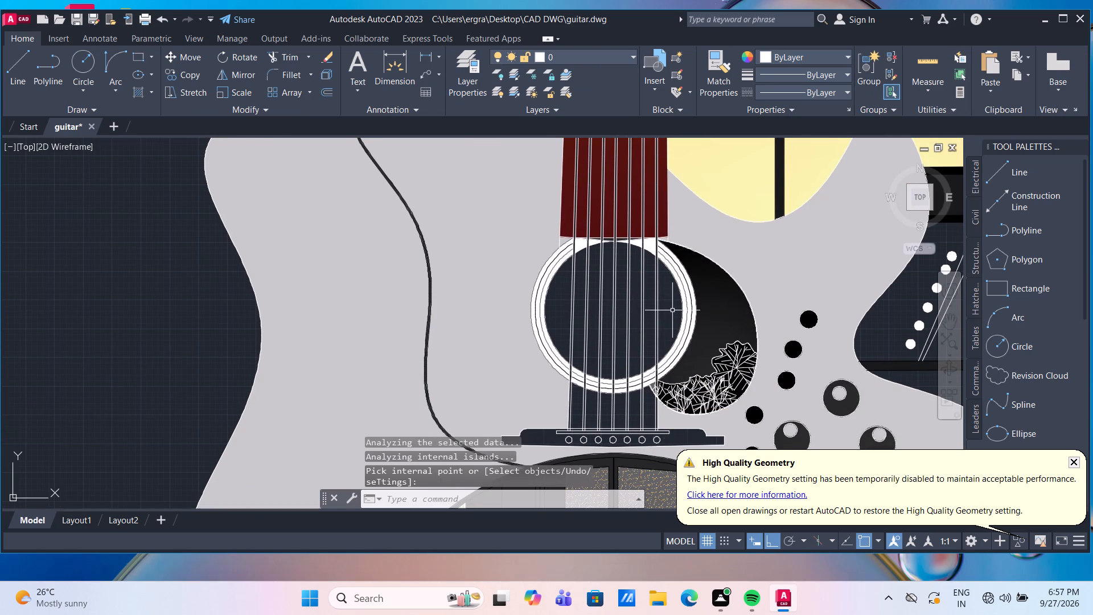
{"action": "scroll", "coordinate": [672, 310], "scroll_direction": "up", "scroll_amount": 1}
{"action": "middle_click_drag", "start_coordinate": [668, 311], "coordinate": [663, 289]}
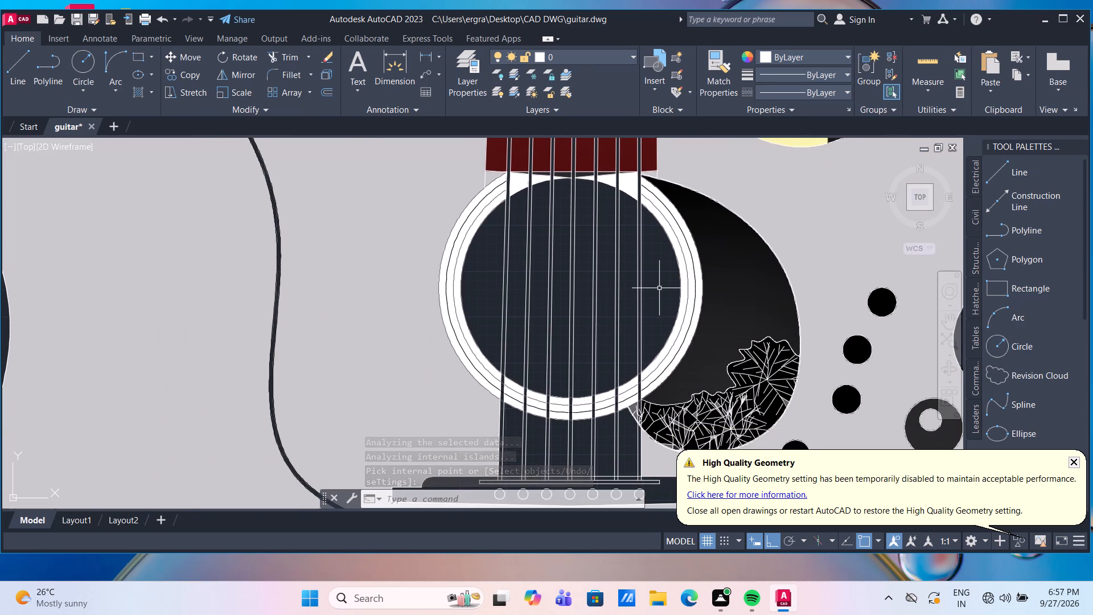
{"action": "scroll", "coordinate": [659, 288], "scroll_direction": "down", "scroll_amount": 2}
{"action": "middle_click_drag", "start_coordinate": [644, 293], "coordinate": [636, 257]}
{"action": "scroll", "coordinate": [636, 257], "scroll_direction": "up", "scroll_amount": 1}
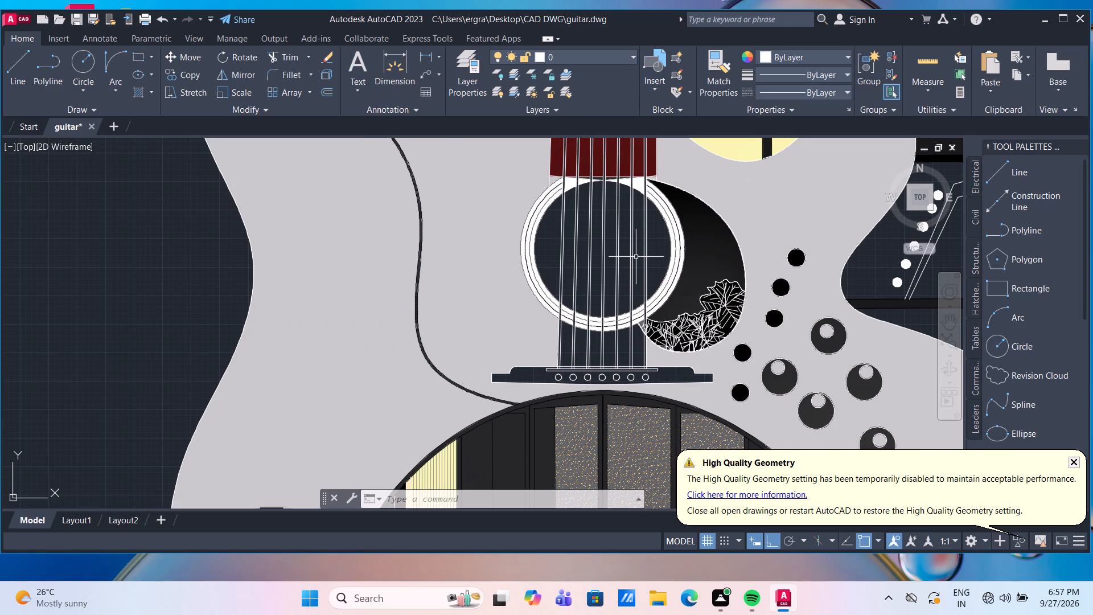
{"action": "left_click", "coordinate": [137, 95]}
{"action": "left_click", "coordinate": [465, 76]}
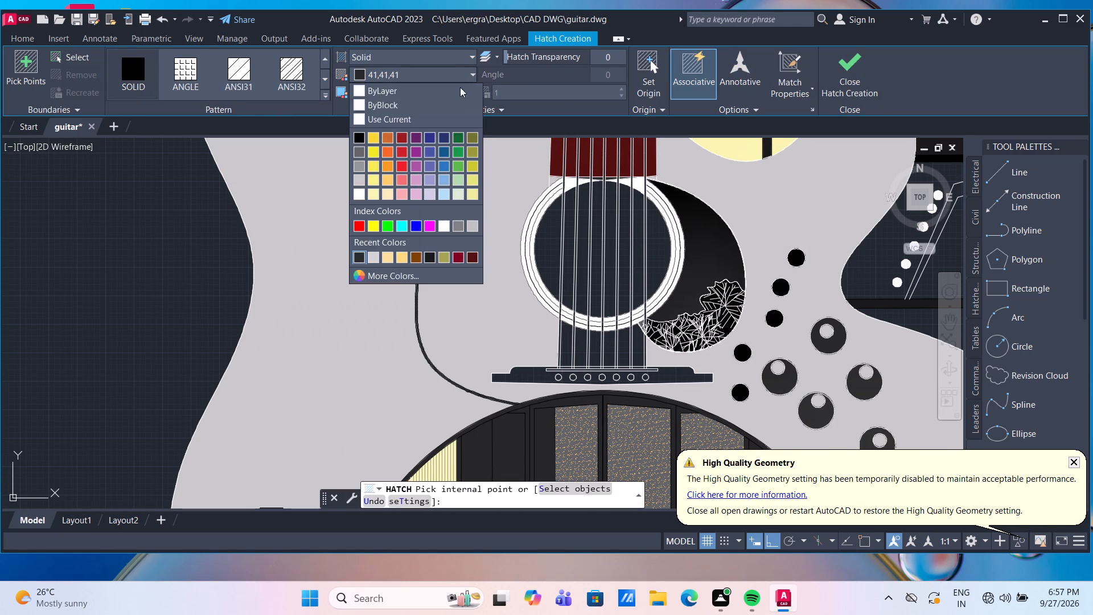
{"action": "left_click", "coordinate": [398, 194]}
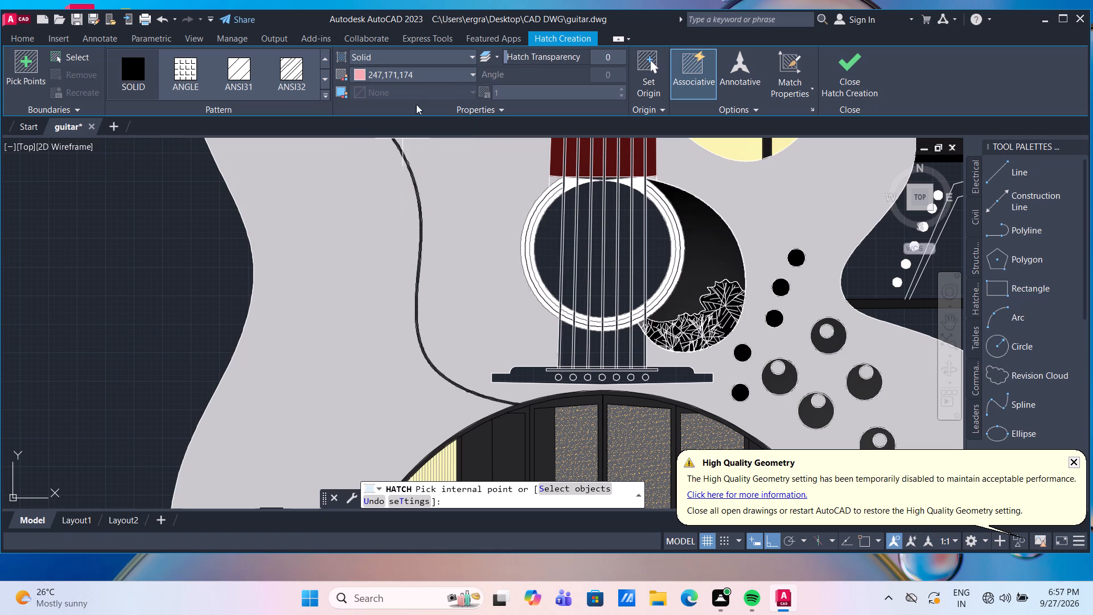
{"action": "left_click", "coordinate": [430, 76]}
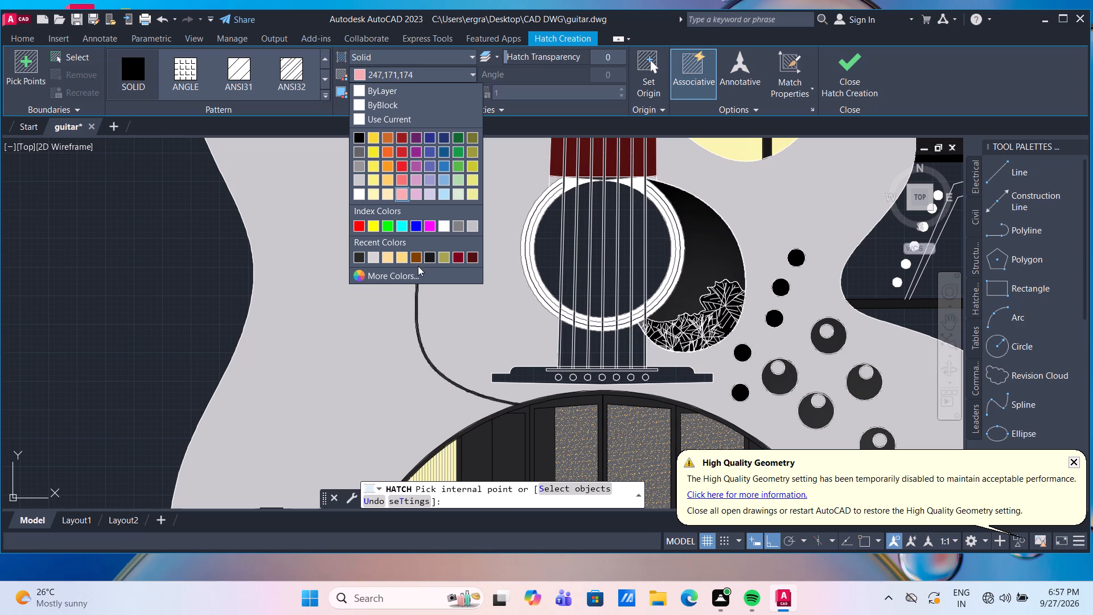
{"action": "left_click", "coordinate": [408, 274]}
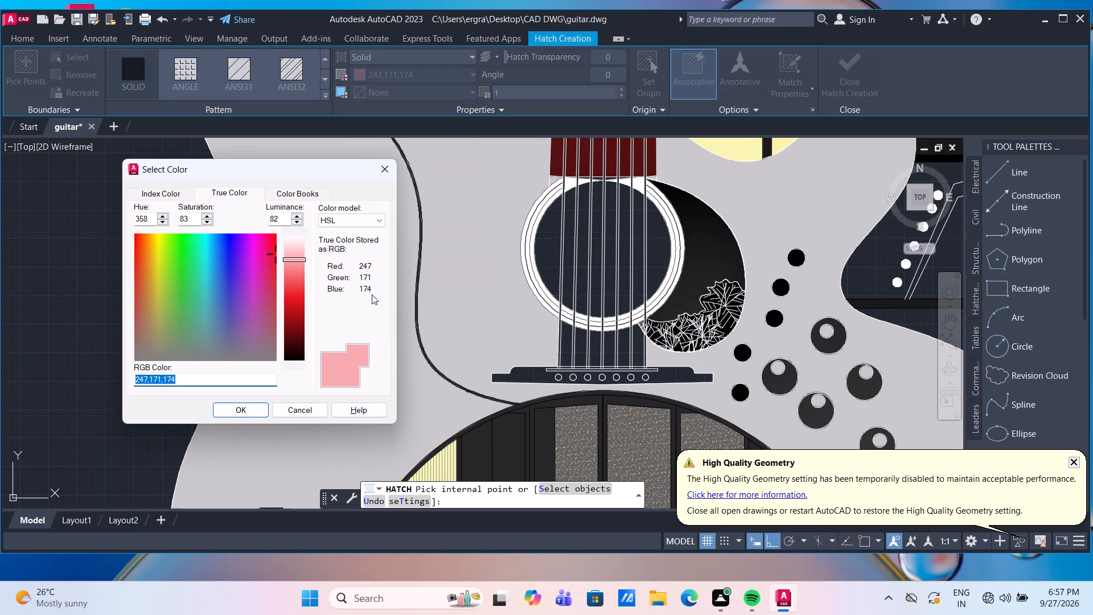
{"action": "left_click", "coordinate": [168, 194]}
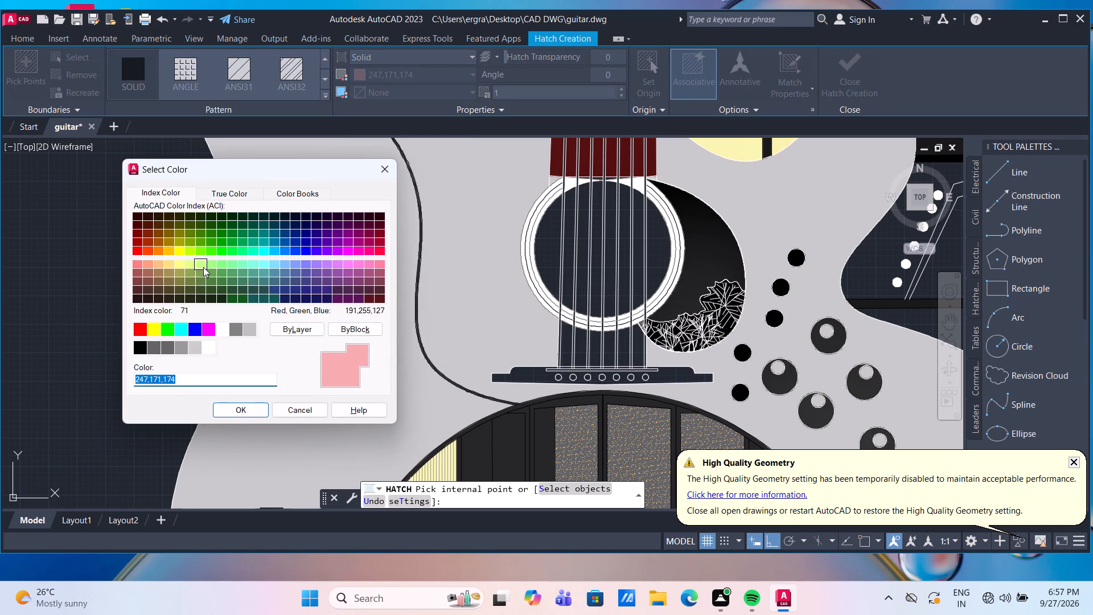
{"action": "left_click", "coordinate": [182, 241]}
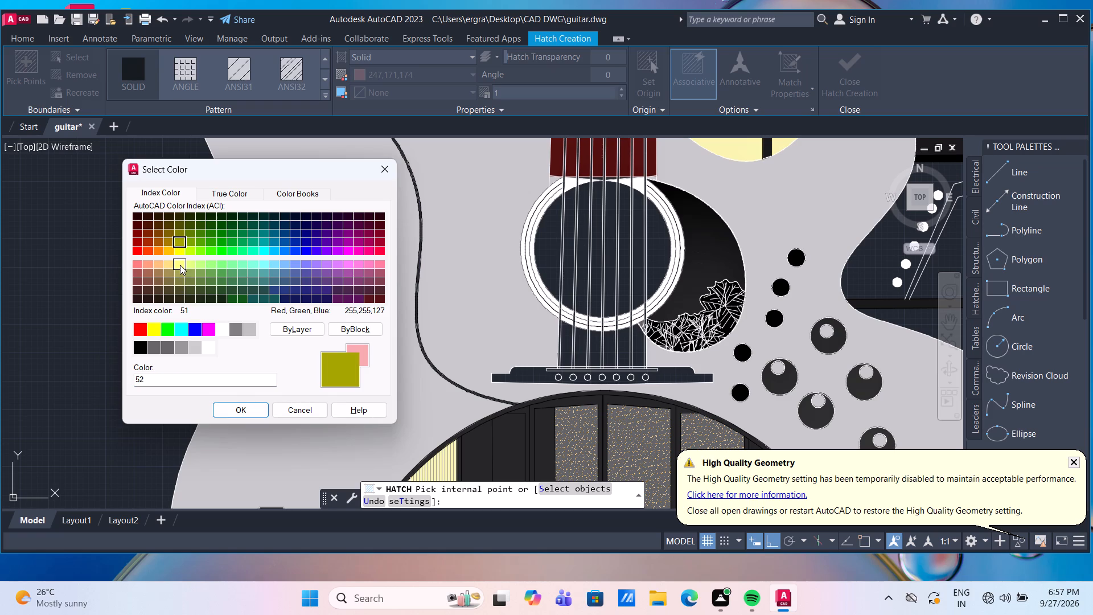
{"action": "left_click", "coordinate": [180, 265]}
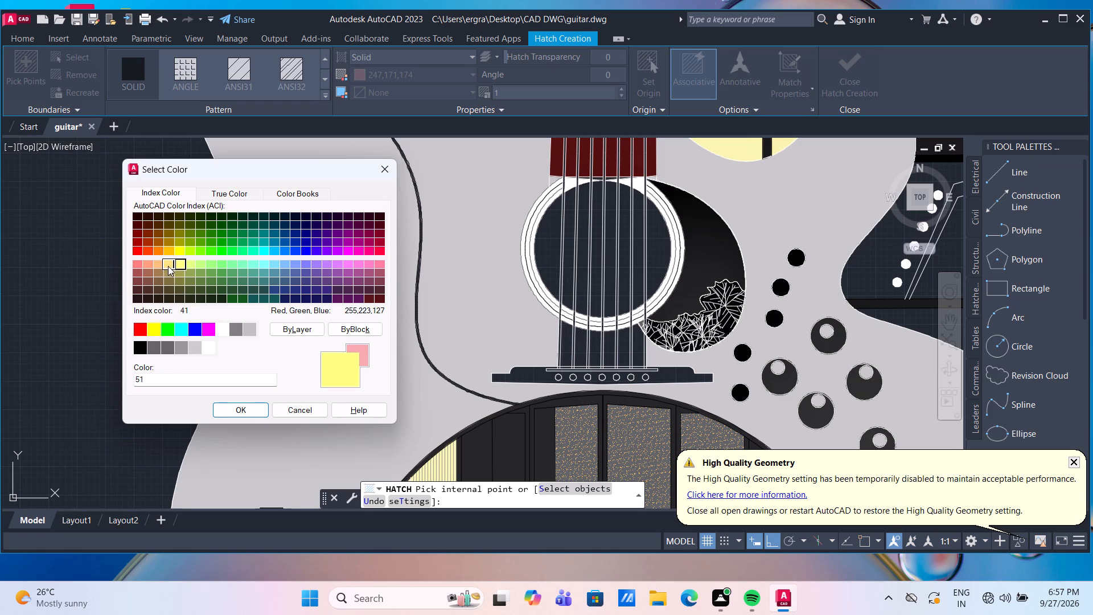
{"action": "left_click", "coordinate": [168, 266]}
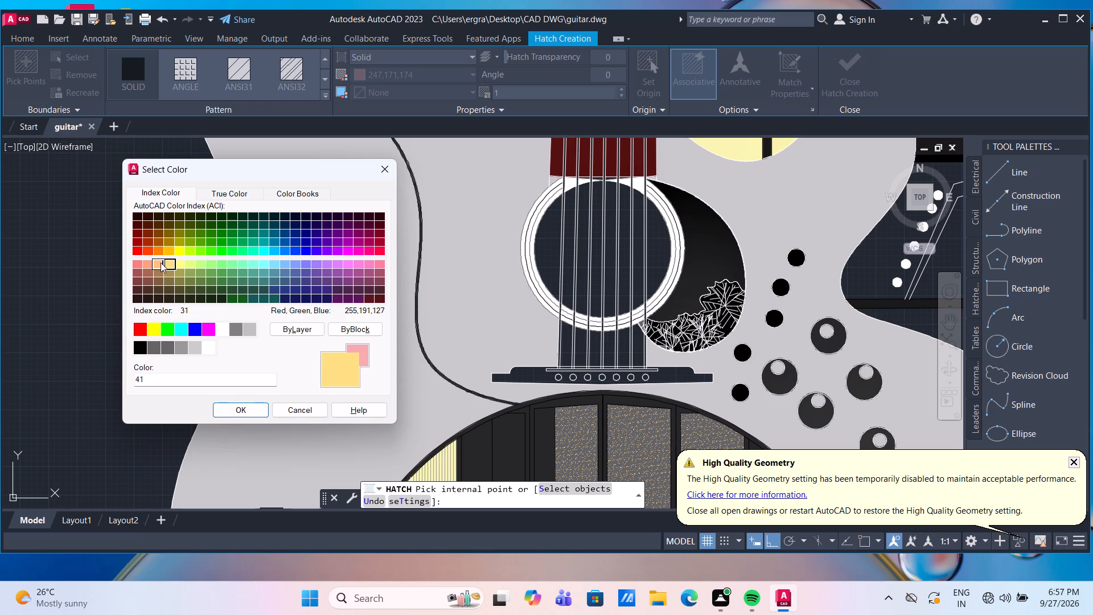
{"action": "left_click", "coordinate": [161, 263]}
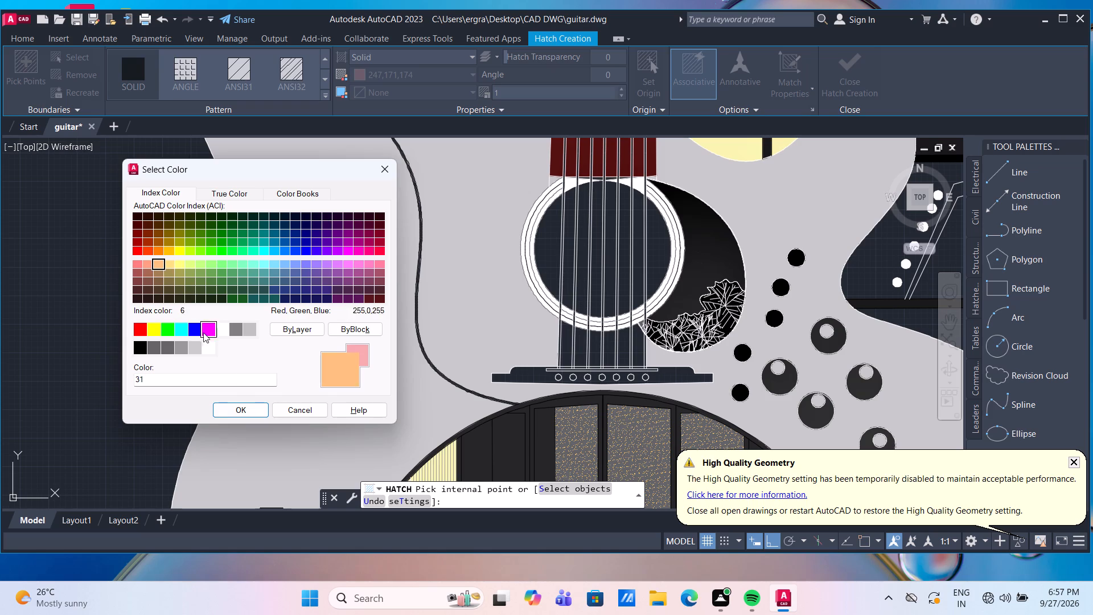
{"action": "left_click", "coordinate": [246, 410]}
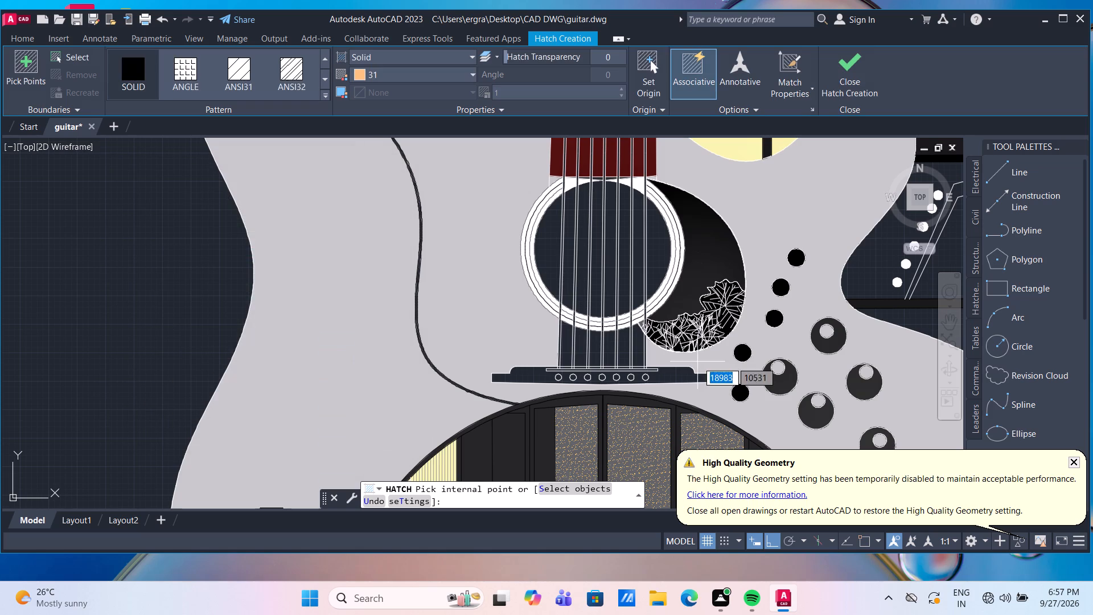
Fill the sound hole's interior with the colour 31 solid hatch: both outer segments and the six gaps between the strings.
{"action": "scroll", "coordinate": [652, 244], "scroll_direction": "up", "scroll_amount": 2}
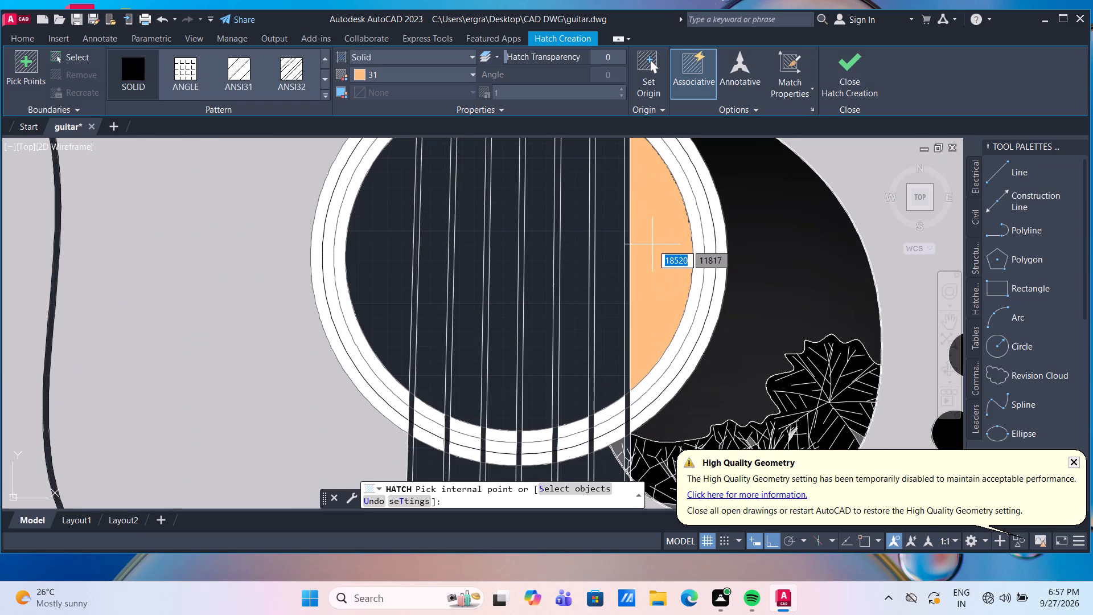
{"action": "scroll", "coordinate": [652, 244], "scroll_direction": "down", "scroll_amount": 1}
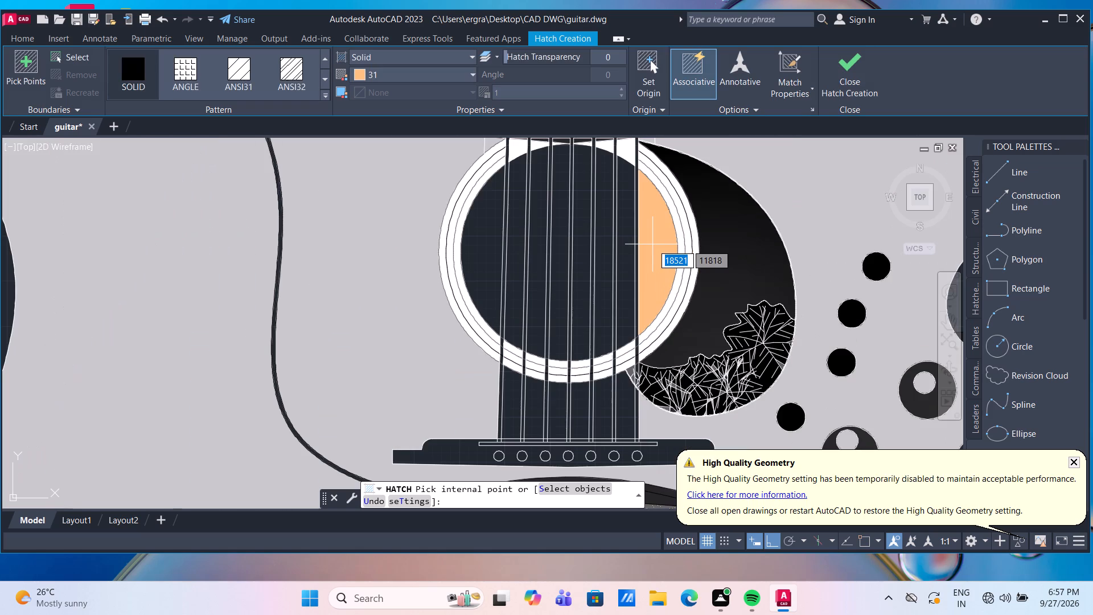
{"action": "left_click", "coordinate": [652, 244]}
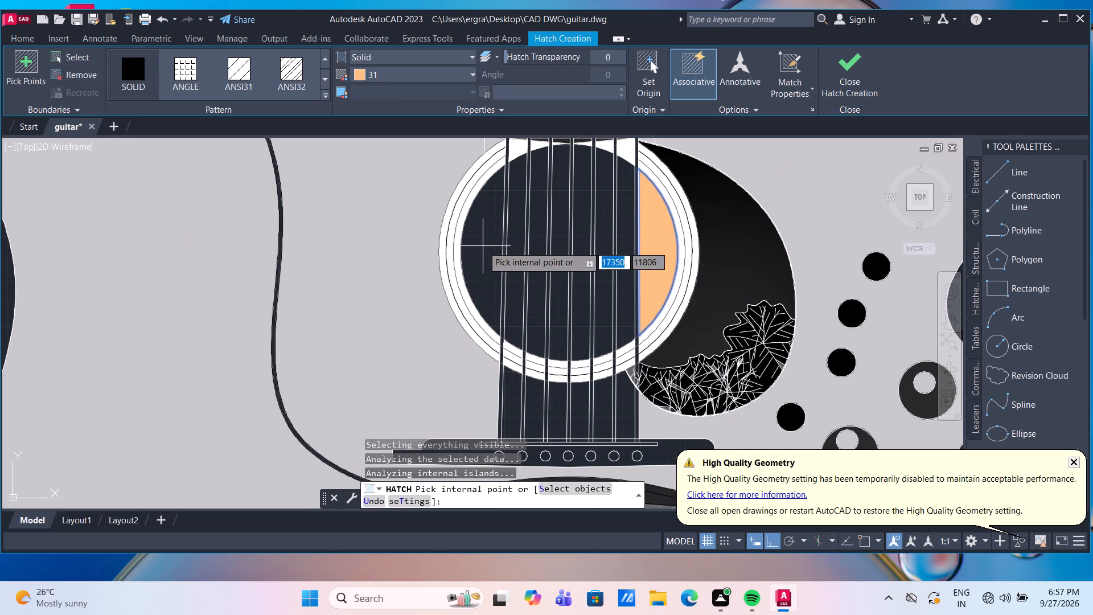
{"action": "left_click", "coordinate": [482, 247]}
{"action": "left_click", "coordinate": [512, 255]}
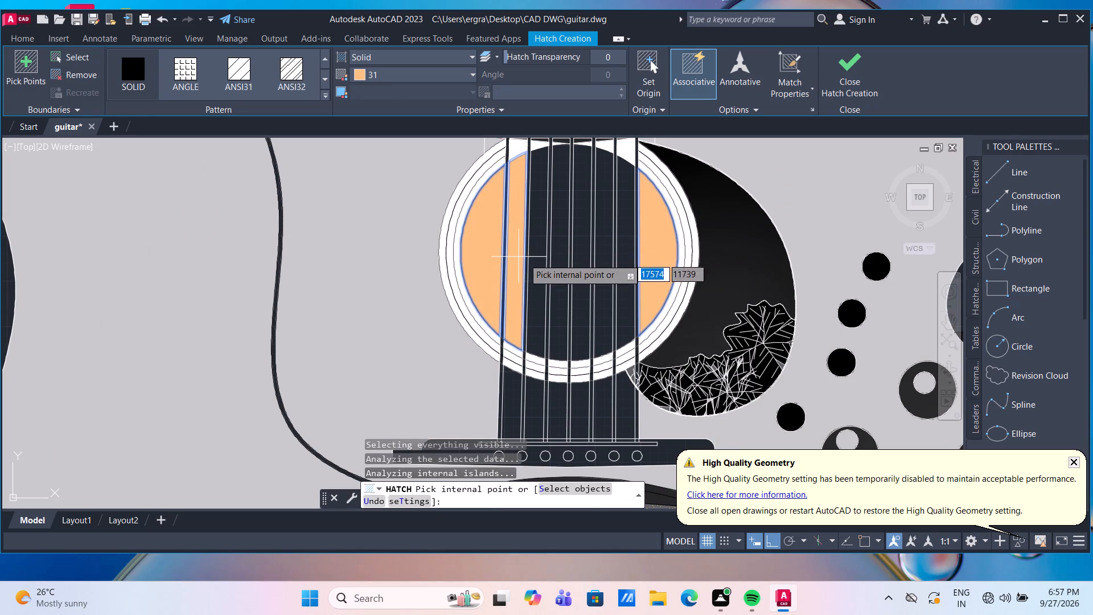
{"action": "left_click", "coordinate": [532, 261]}
{"action": "left_click", "coordinate": [557, 272]}
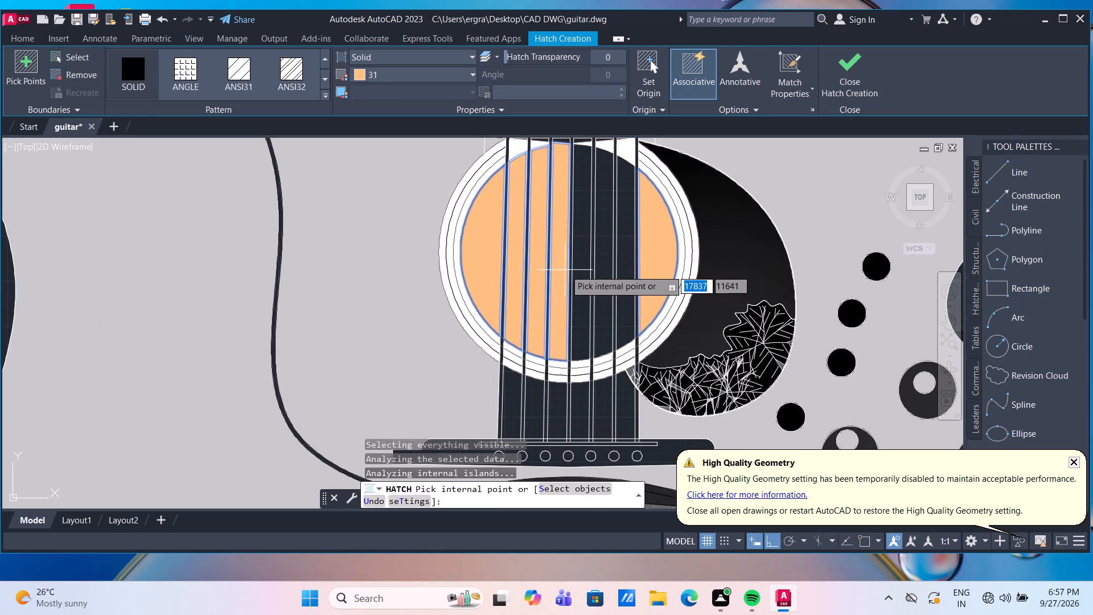
{"action": "left_click", "coordinate": [578, 277]}
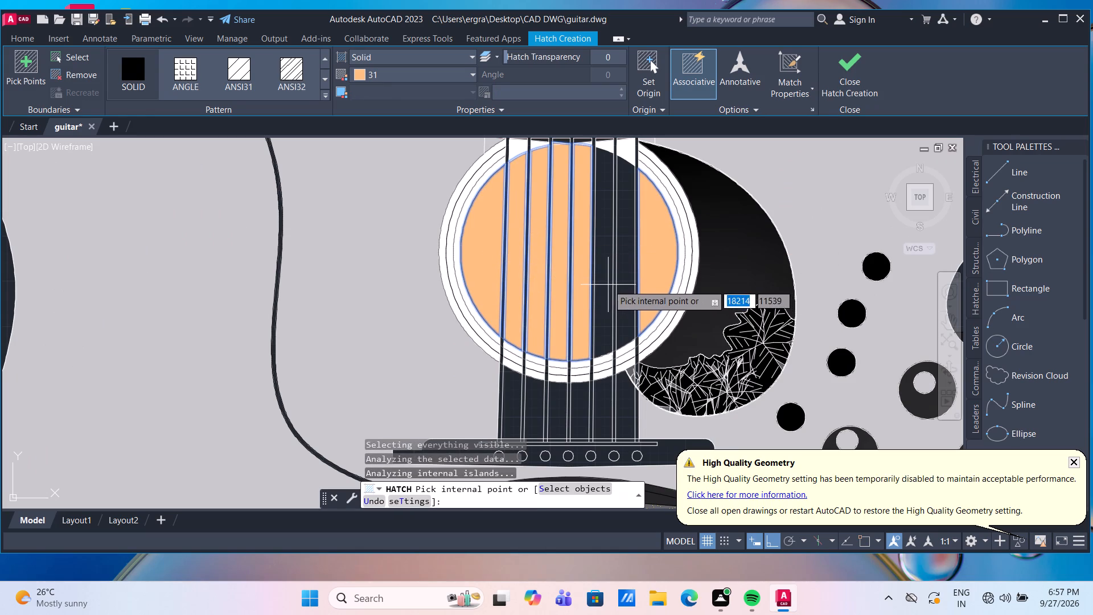
{"action": "left_click", "coordinate": [608, 285]}
{"action": "left_click", "coordinate": [625, 289]}
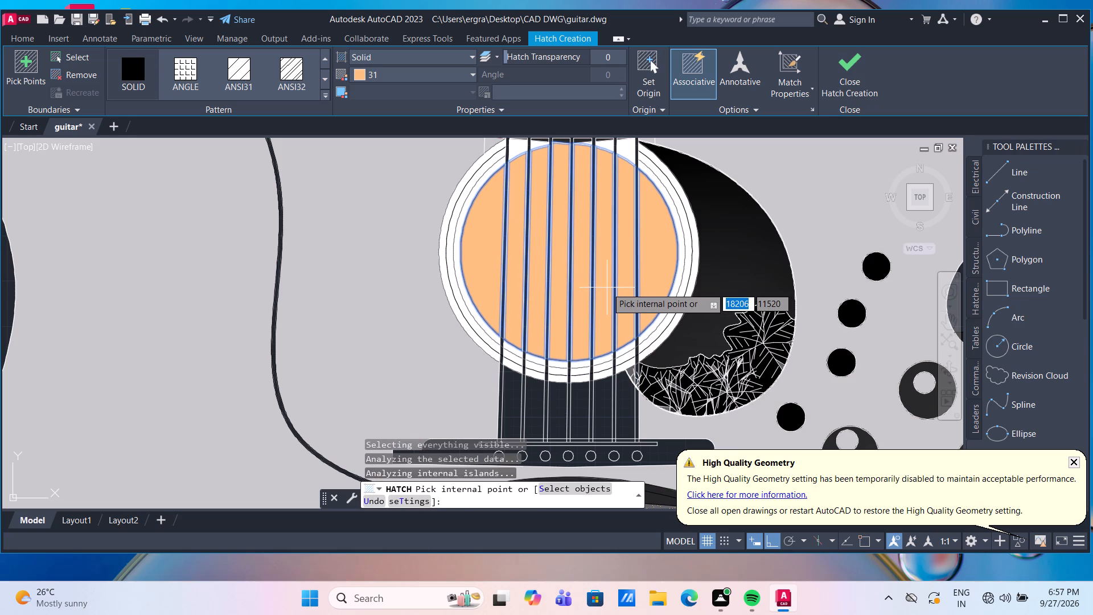
{"action": "key", "text": "Return"}
Fill the six gaps between the strings, from the sound hole's white ring to the bridge, with a solid 199,200,202 hatch.
{"action": "scroll", "coordinate": [607, 288], "scroll_direction": "down", "scroll_amount": 2}
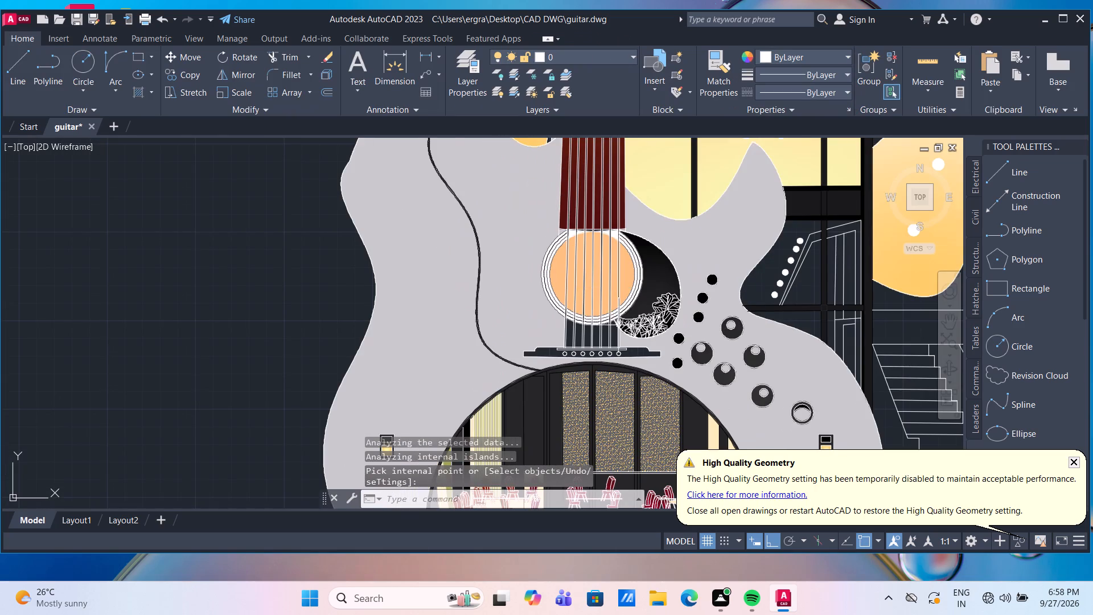
{"action": "scroll", "coordinate": [656, 319], "scroll_direction": "down", "scroll_amount": 2}
{"action": "scroll", "coordinate": [652, 343], "scroll_direction": "up", "scroll_amount": 1}
{"action": "scroll", "coordinate": [611, 321], "scroll_direction": "up", "scroll_amount": 2}
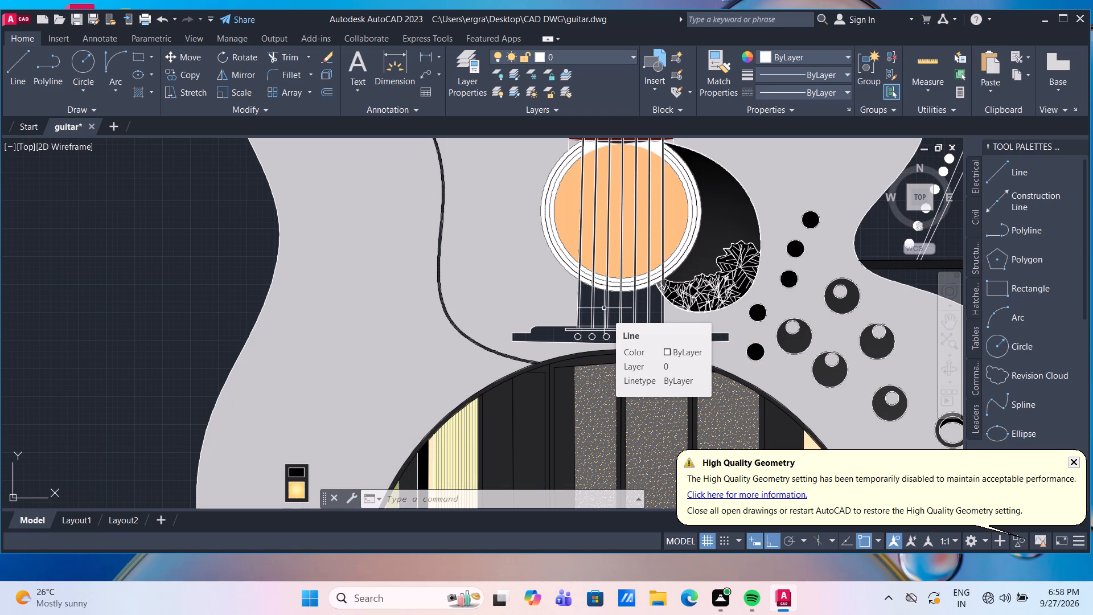
{"action": "scroll", "coordinate": [605, 297], "scroll_direction": "up", "scroll_amount": 3}
{"action": "middle_click_drag", "start_coordinate": [513, 343], "coordinate": [459, 263]}
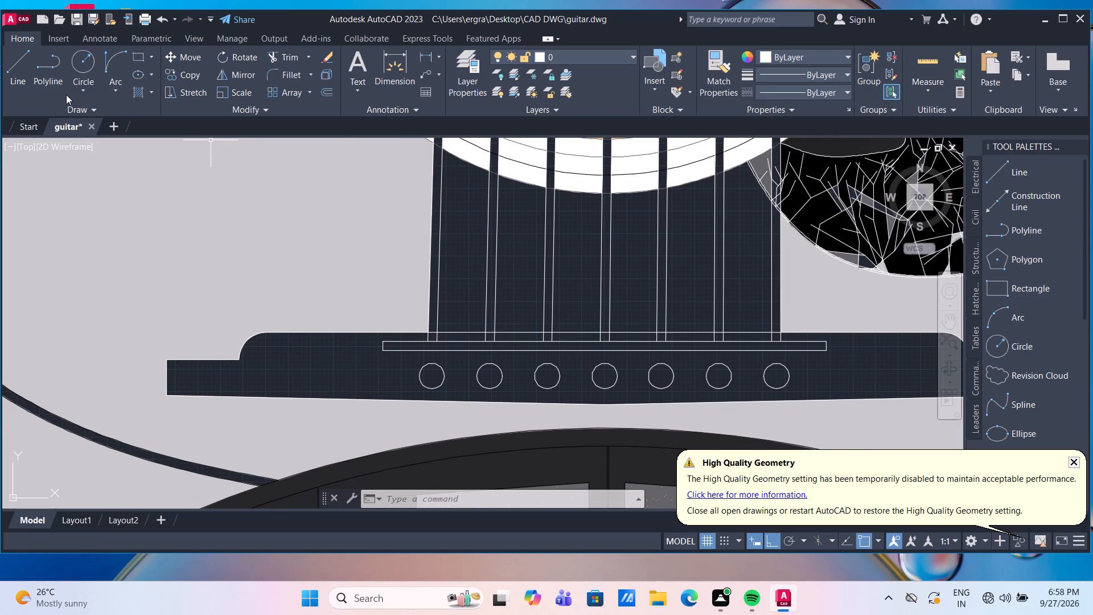
{"action": "left_click", "coordinate": [139, 96]}
{"action": "left_click", "coordinate": [396, 72]}
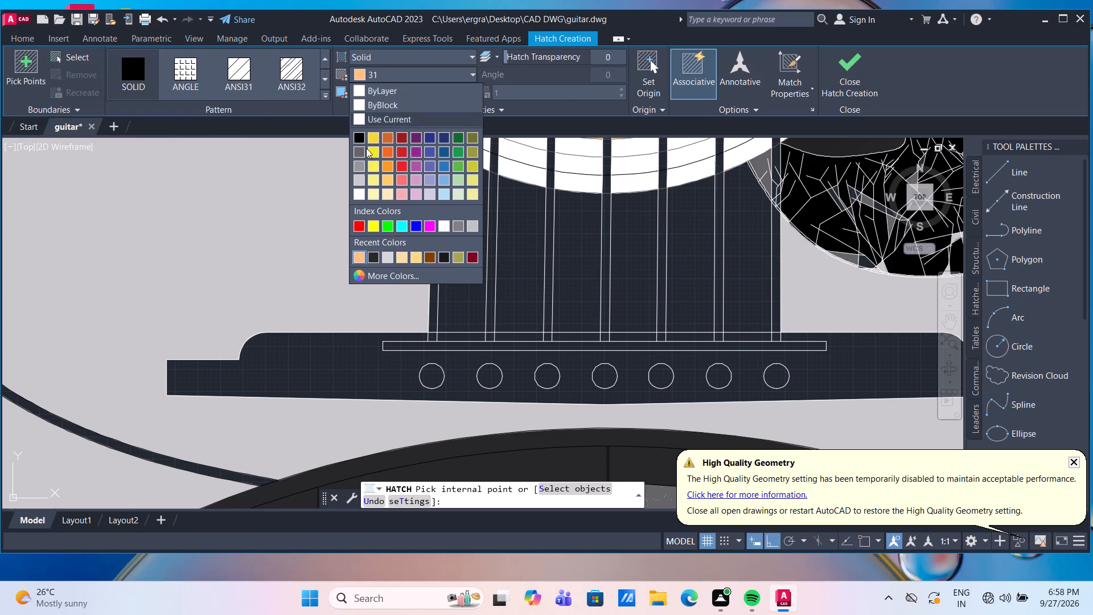
{"action": "left_click", "coordinate": [356, 179]}
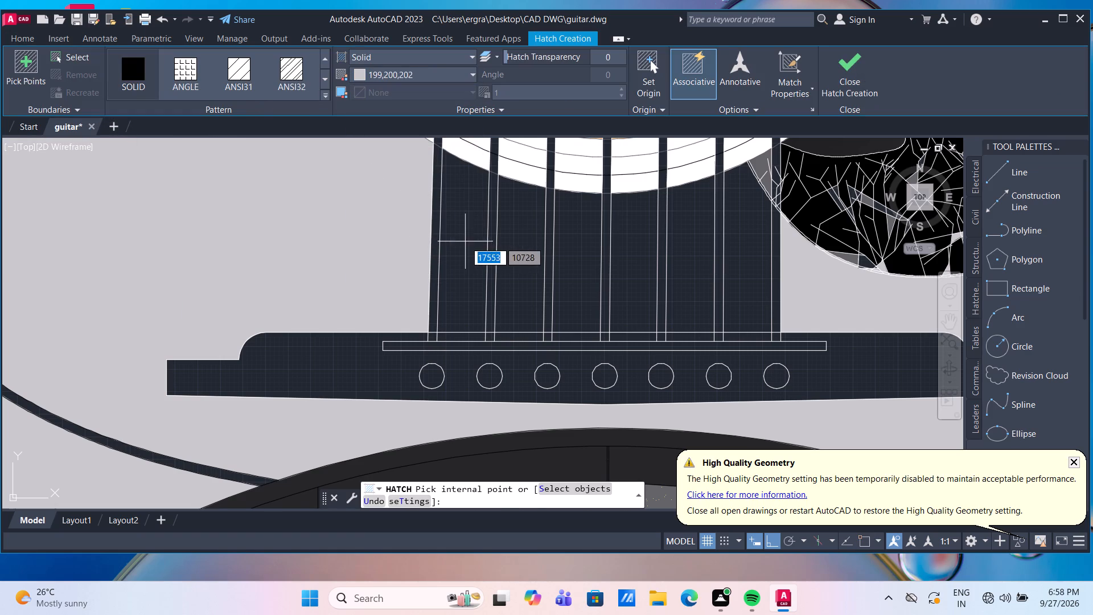
{"action": "left_click", "coordinate": [466, 241]}
{"action": "left_click", "coordinate": [527, 260]}
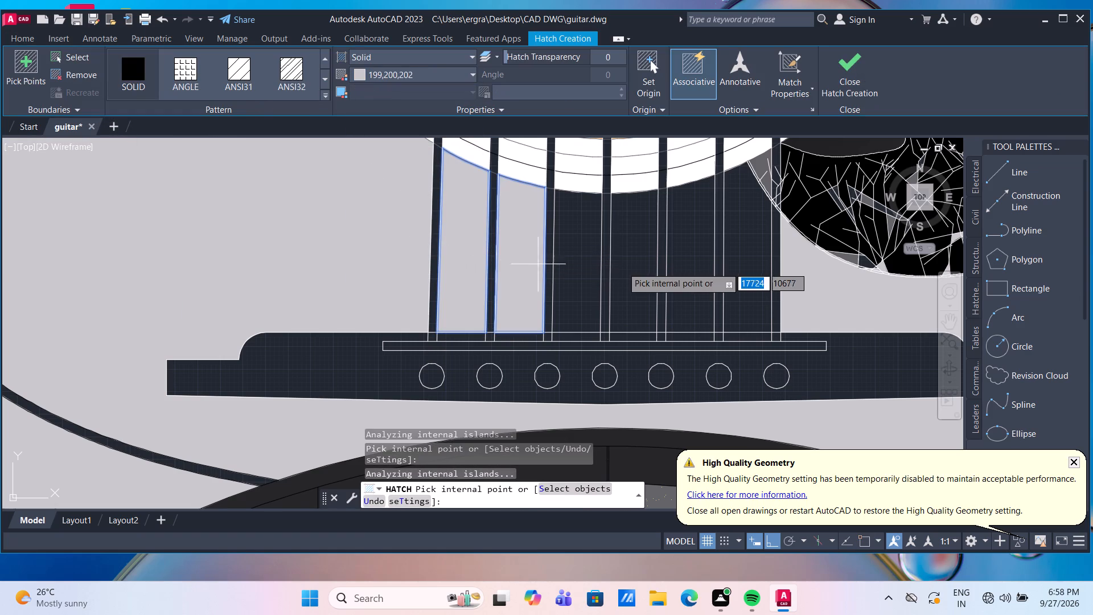
{"action": "left_click", "coordinate": [583, 261]}
{"action": "left_click", "coordinate": [621, 270]}
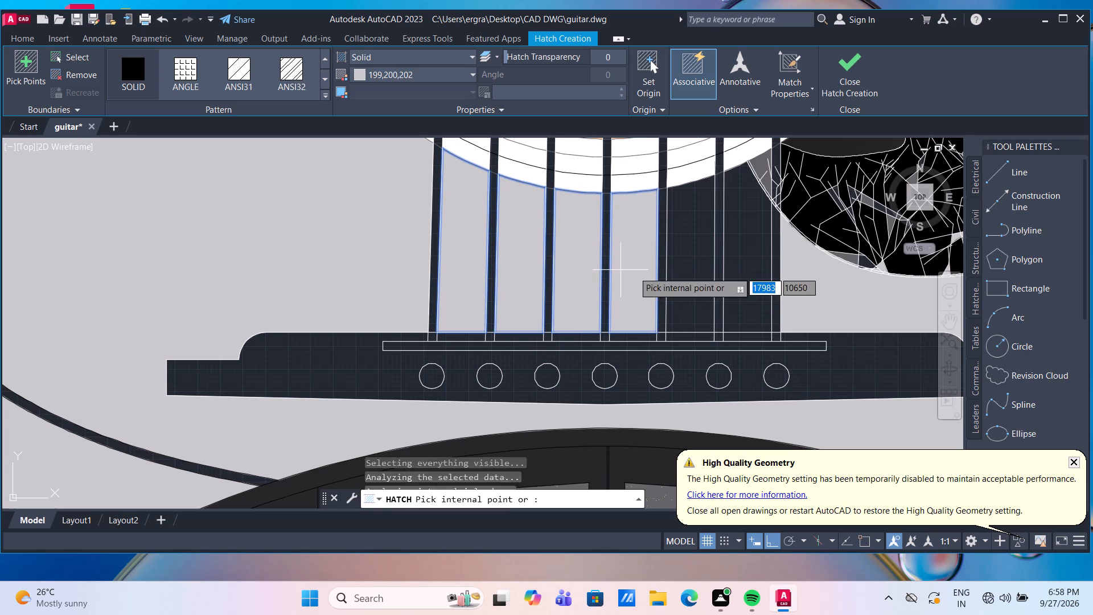
{"action": "left_click", "coordinate": [700, 270]}
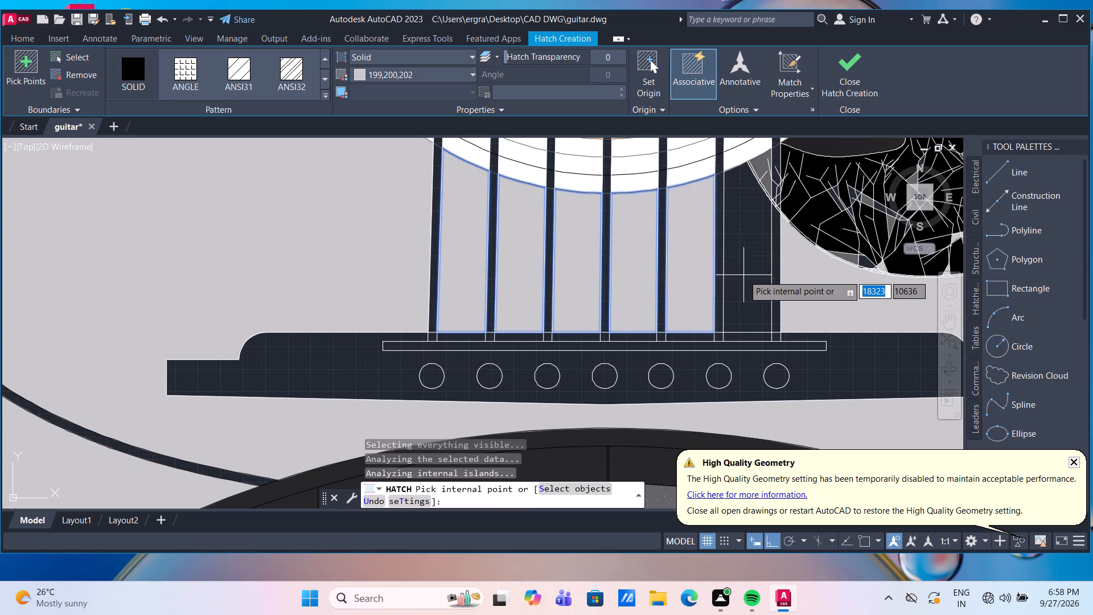
{"action": "left_click", "coordinate": [743, 275]}
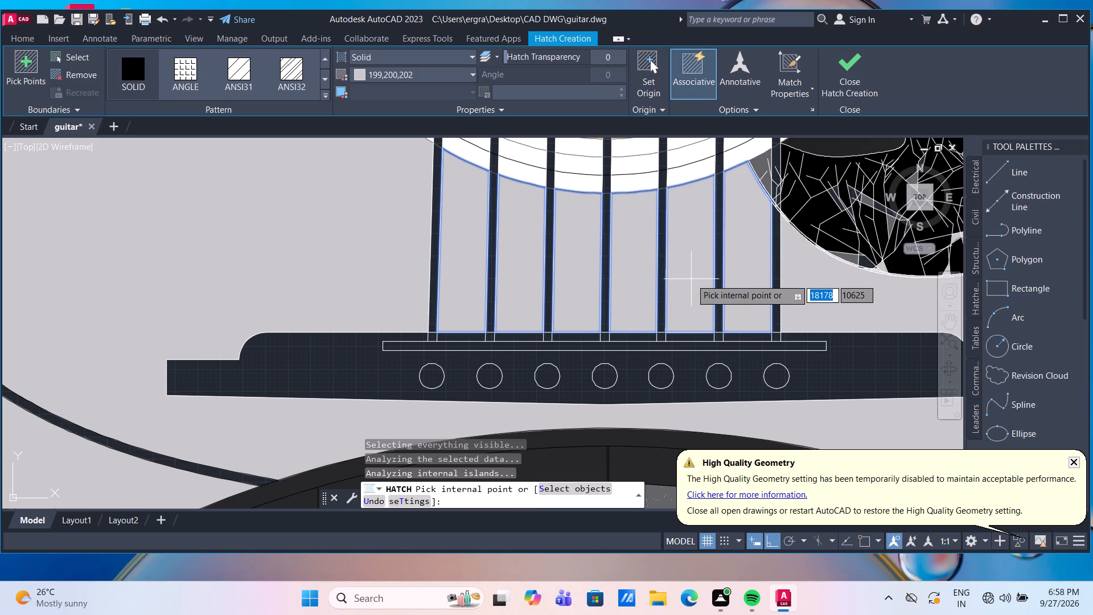
{"action": "key", "text": "Return"}
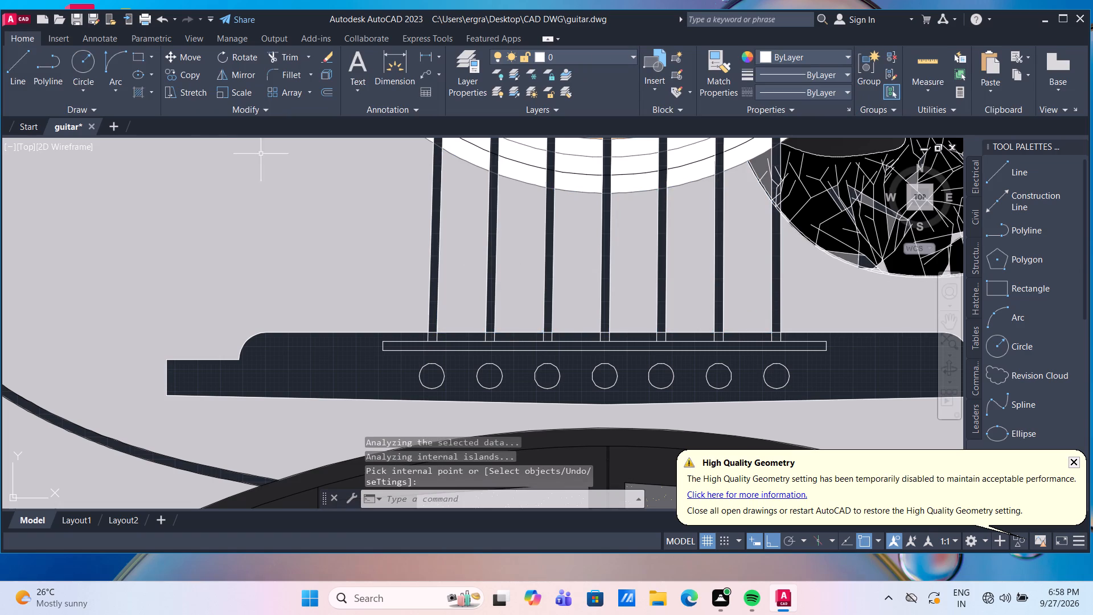
Fill the seven pin circles on the bridge with a solid 254,221,154 hatch.
{"action": "left_click", "coordinate": [132, 96]}
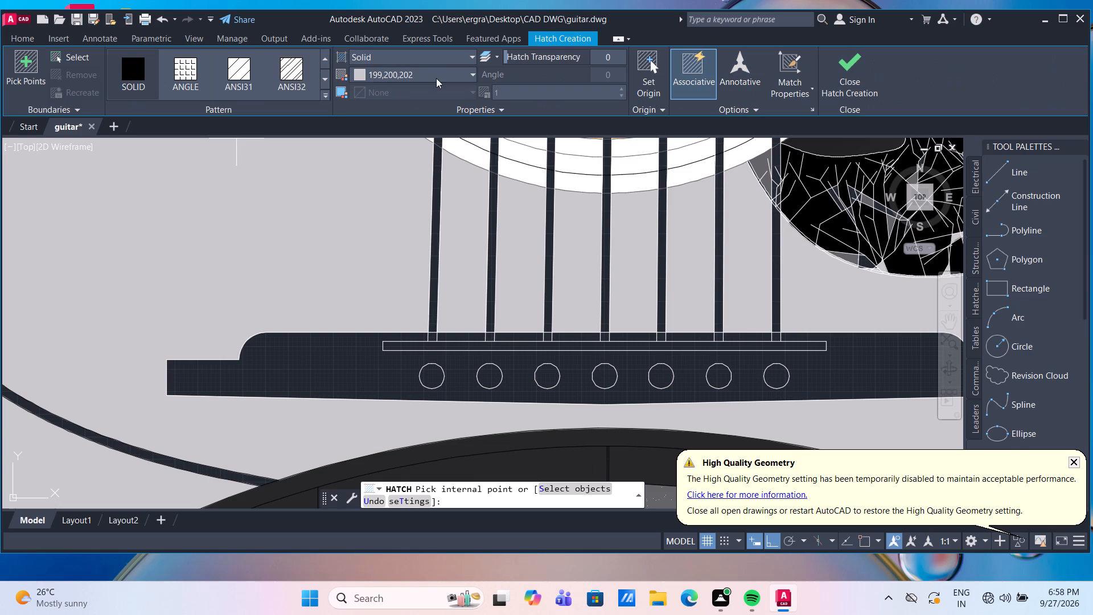
{"action": "left_click", "coordinate": [437, 76]}
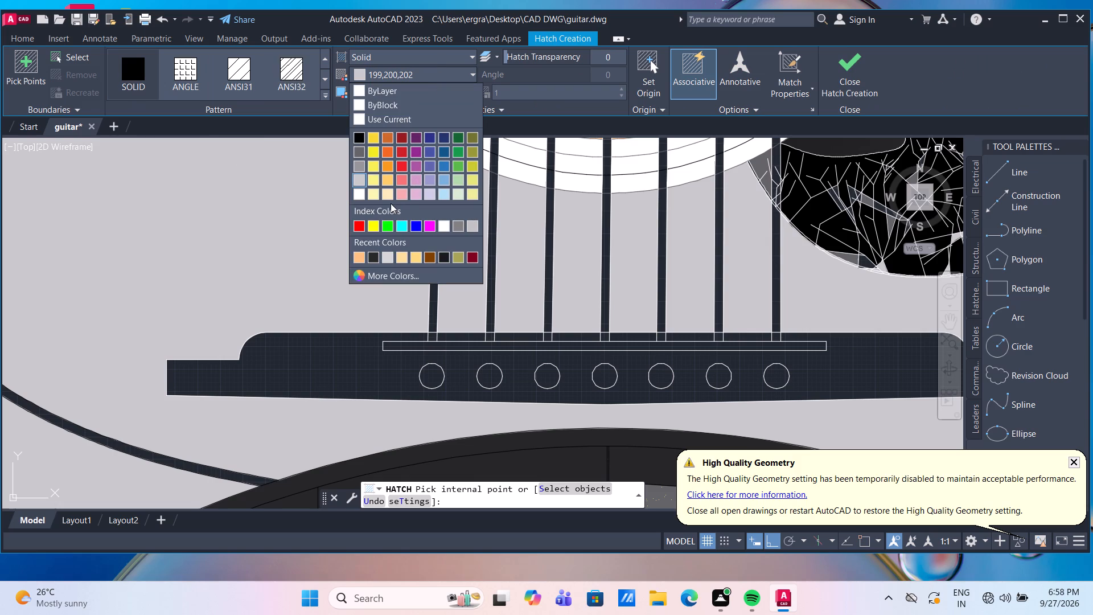
{"action": "left_click", "coordinate": [403, 257]}
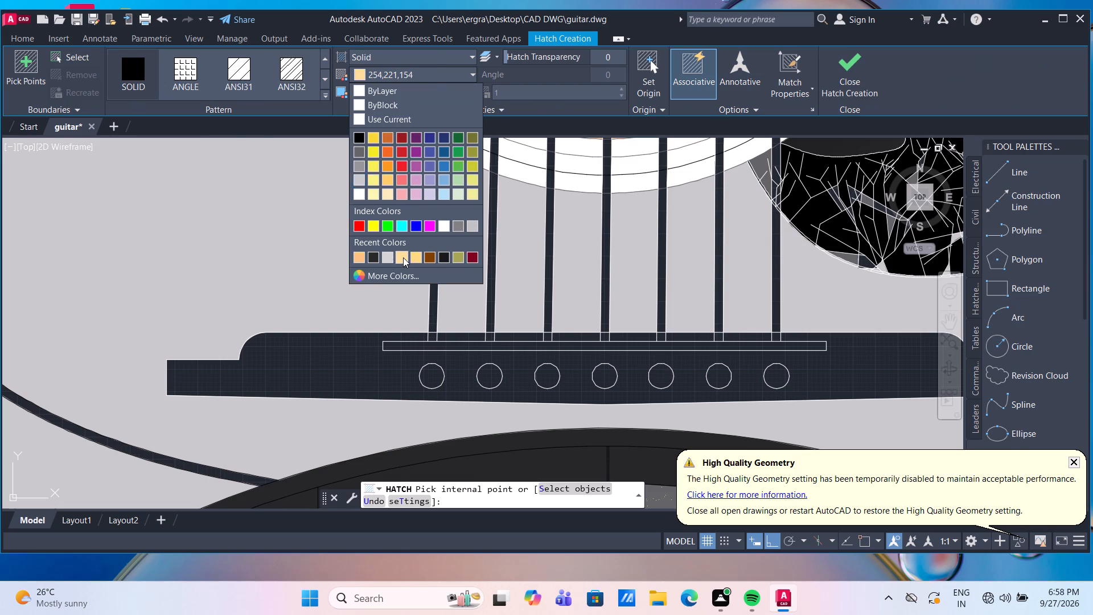
{"action": "scroll", "coordinate": [450, 375], "scroll_direction": "up", "scroll_amount": 1}
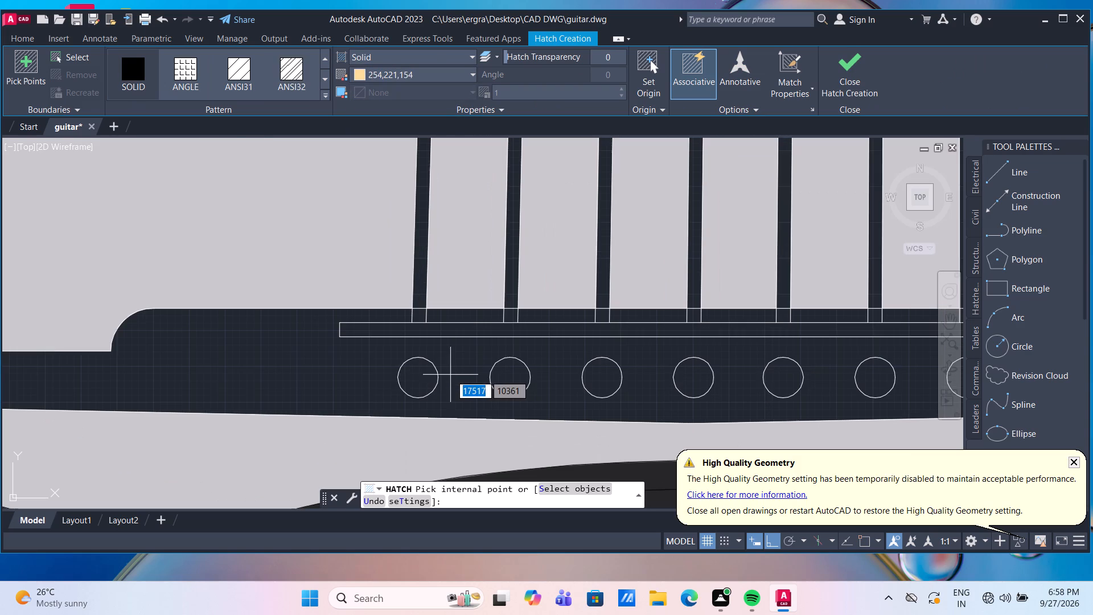
{"action": "left_click", "coordinate": [417, 383]}
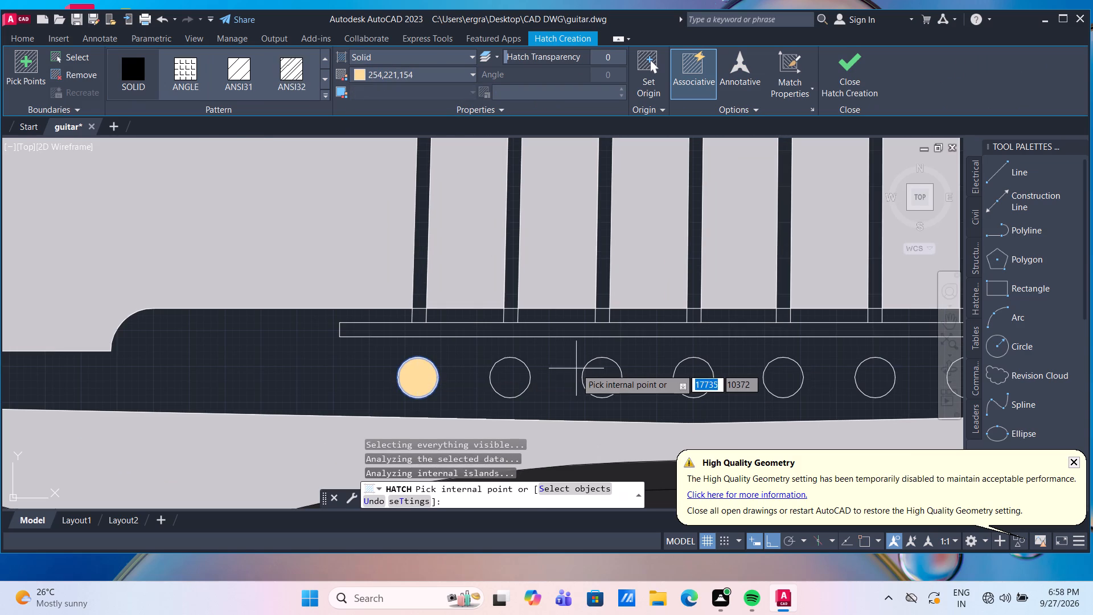
{"action": "left_click", "coordinate": [513, 376]}
{"action": "left_click", "coordinate": [593, 374]}
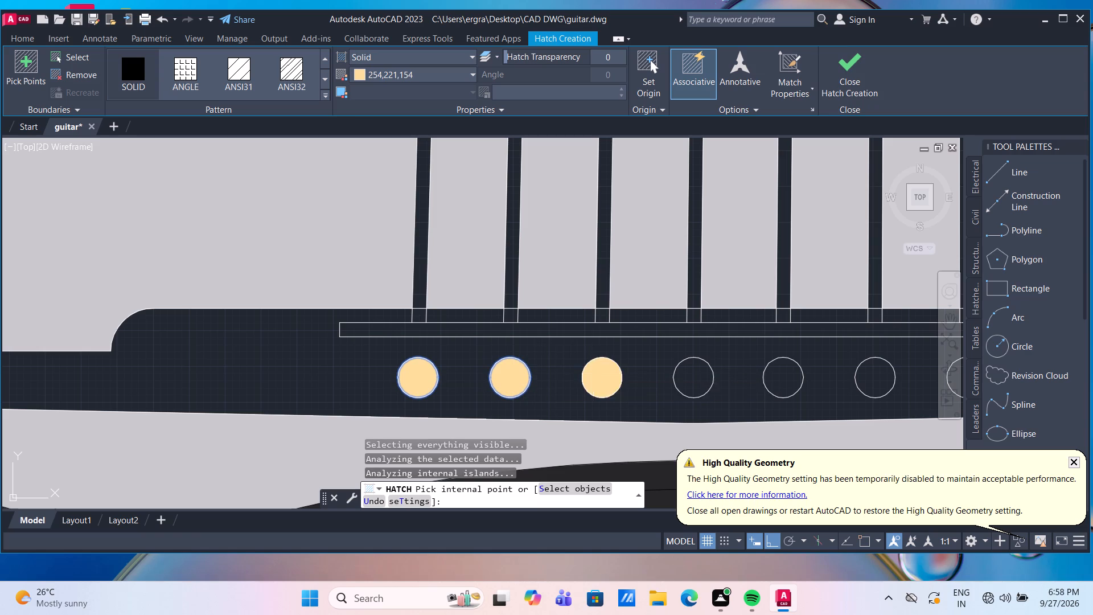
{"action": "left_click", "coordinate": [691, 383]}
{"action": "left_click", "coordinate": [781, 384]}
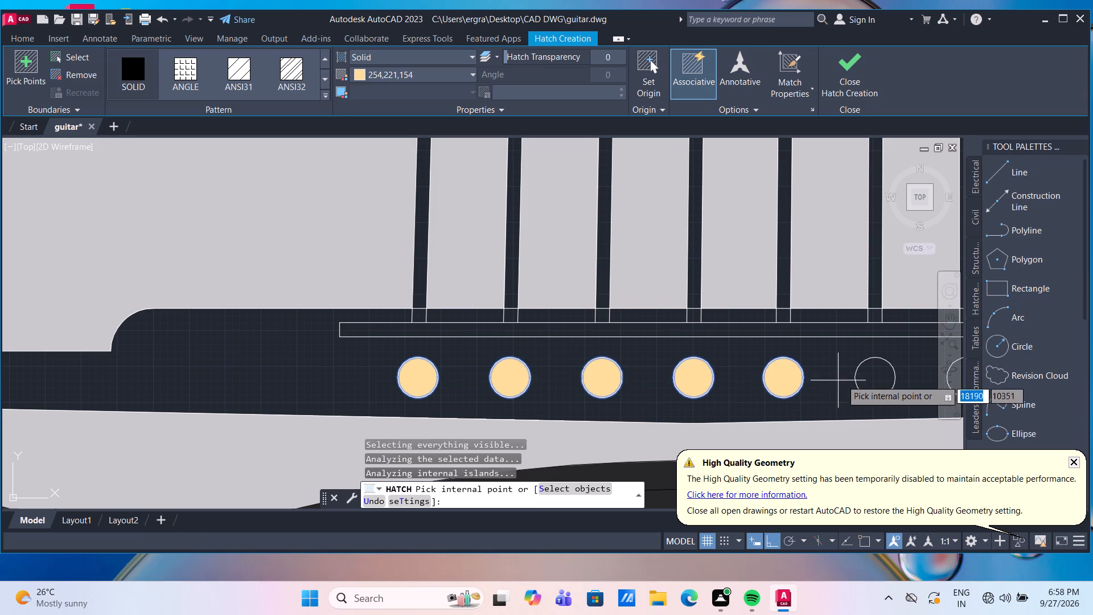
{"action": "left_click", "coordinate": [870, 380]}
{"action": "middle_click_drag", "start_coordinate": [823, 350], "coordinate": [610, 343]}
{"action": "scroll", "coordinate": [823, 350], "scroll_direction": "down", "scroll_amount": 1}
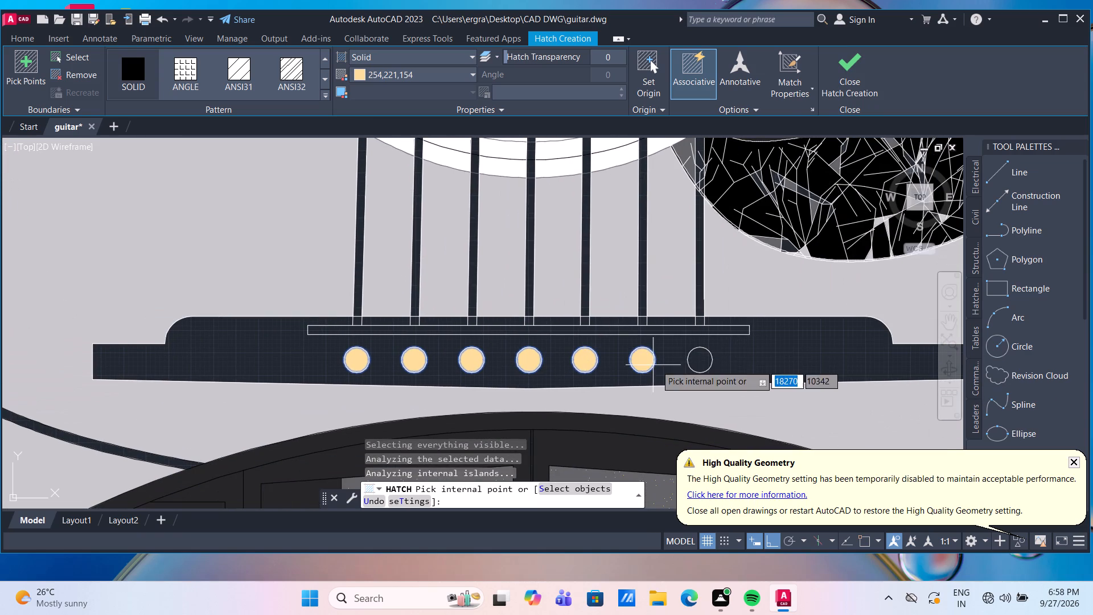
{"action": "left_click", "coordinate": [697, 364]}
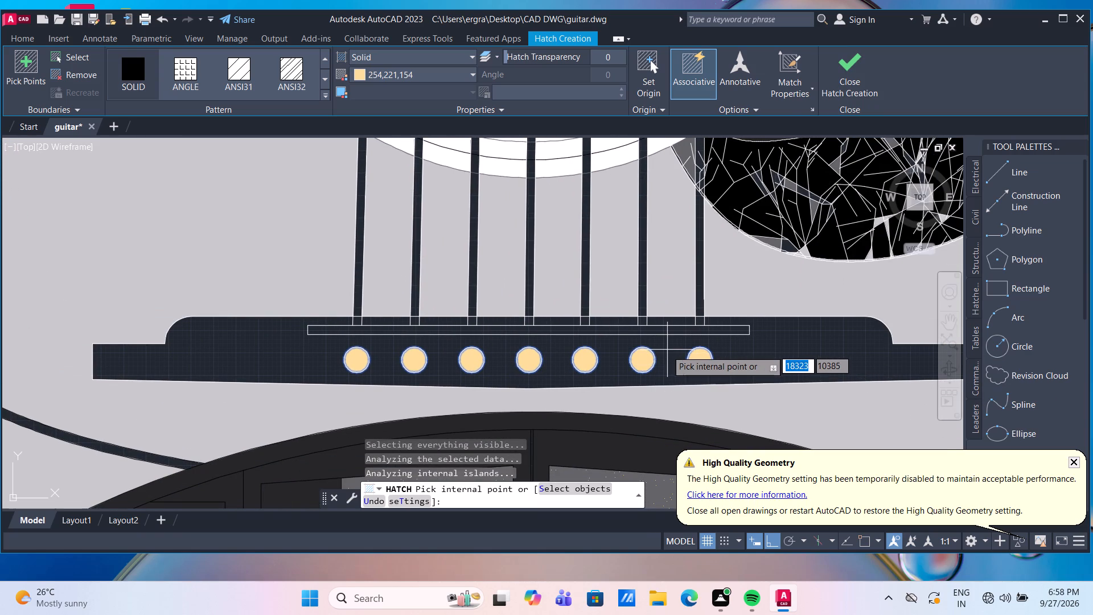
{"action": "key", "text": "Return"}
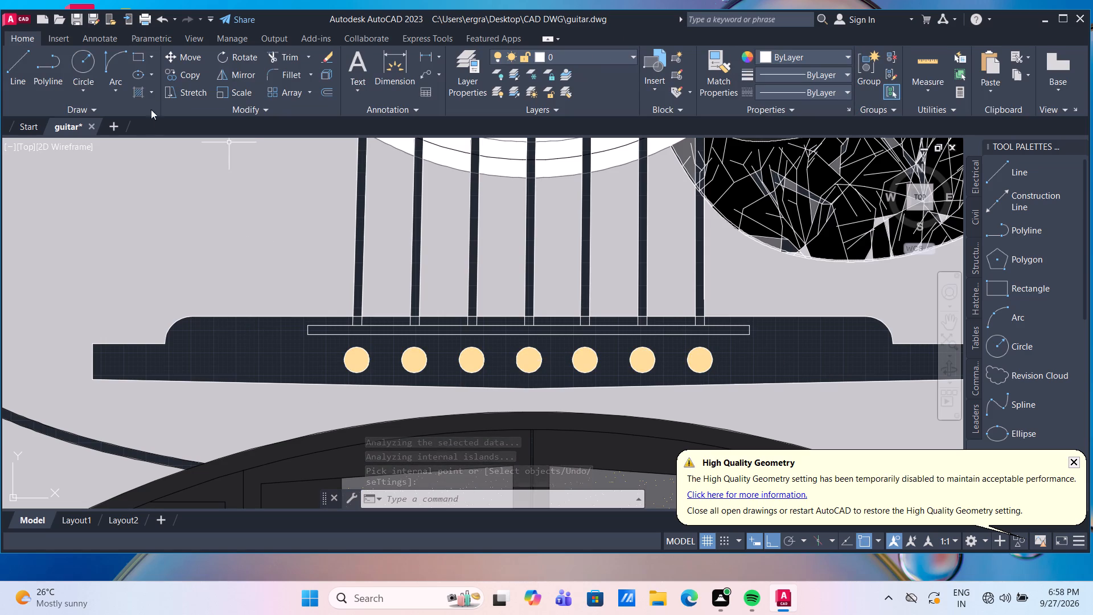
Fill the bridge body around the pin circles with a solid hatch in index colour 34.
{"action": "left_click", "coordinate": [140, 90]}
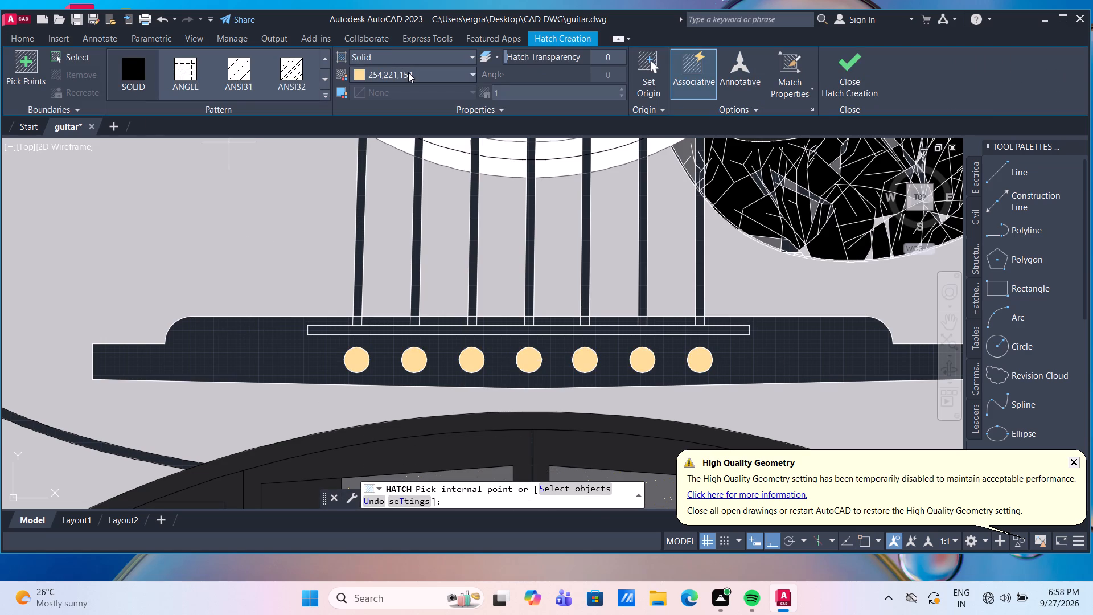
{"action": "left_click", "coordinate": [408, 72]}
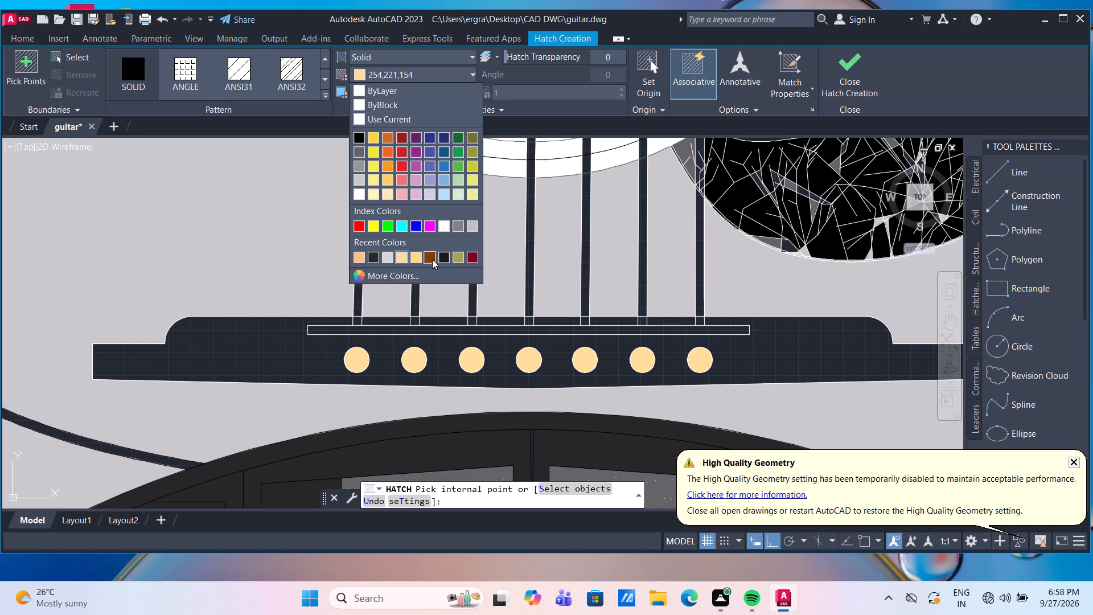
{"action": "left_click", "coordinate": [432, 259]}
{"action": "left_click", "coordinate": [273, 346]}
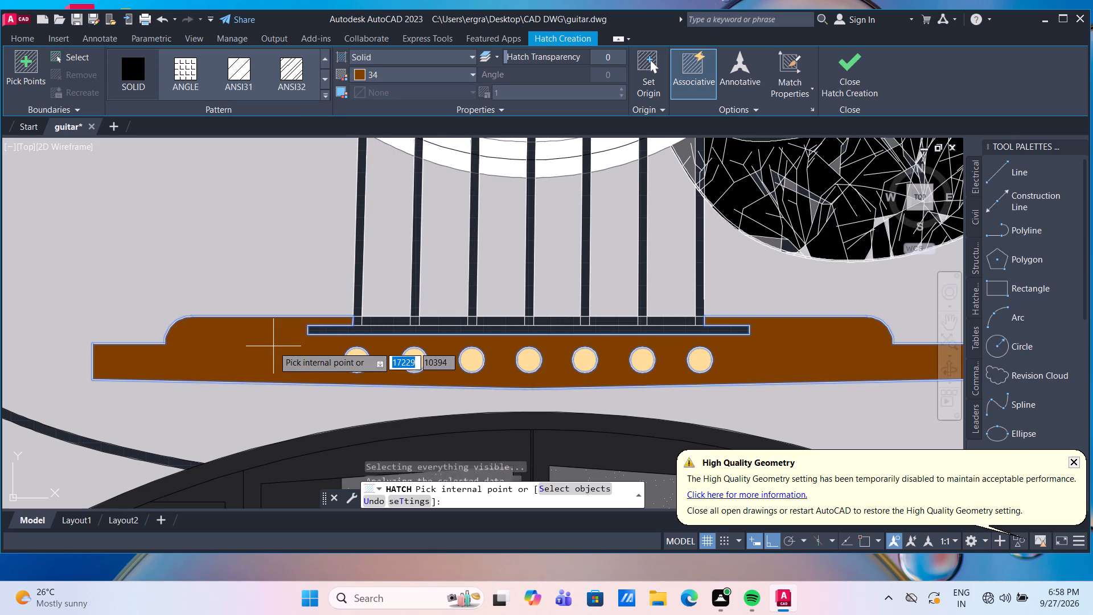
{"action": "key", "text": "Return"}
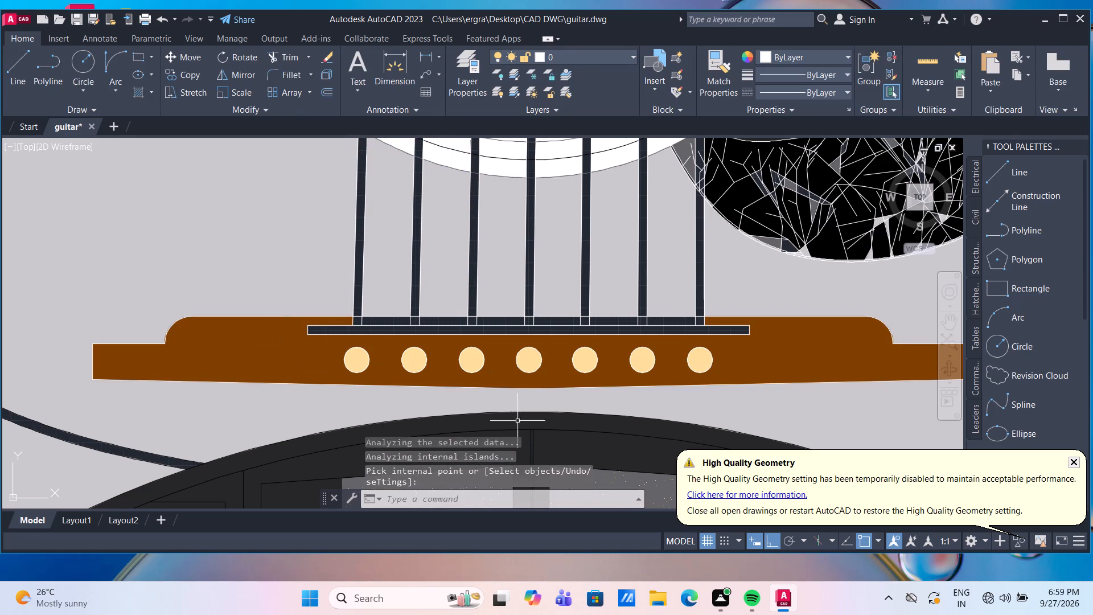
Fill the long narrow saddle strip above the bridge's pin circles with a solid 255,255,255 hatch.
{"action": "left_click", "coordinate": [136, 95]}
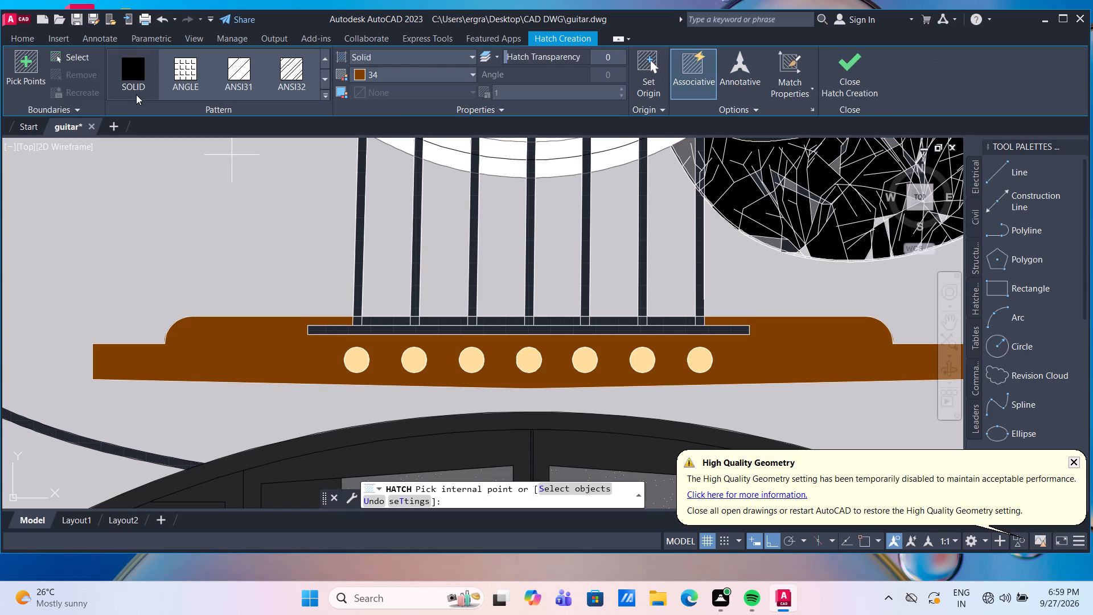
{"action": "left_click", "coordinate": [435, 75]}
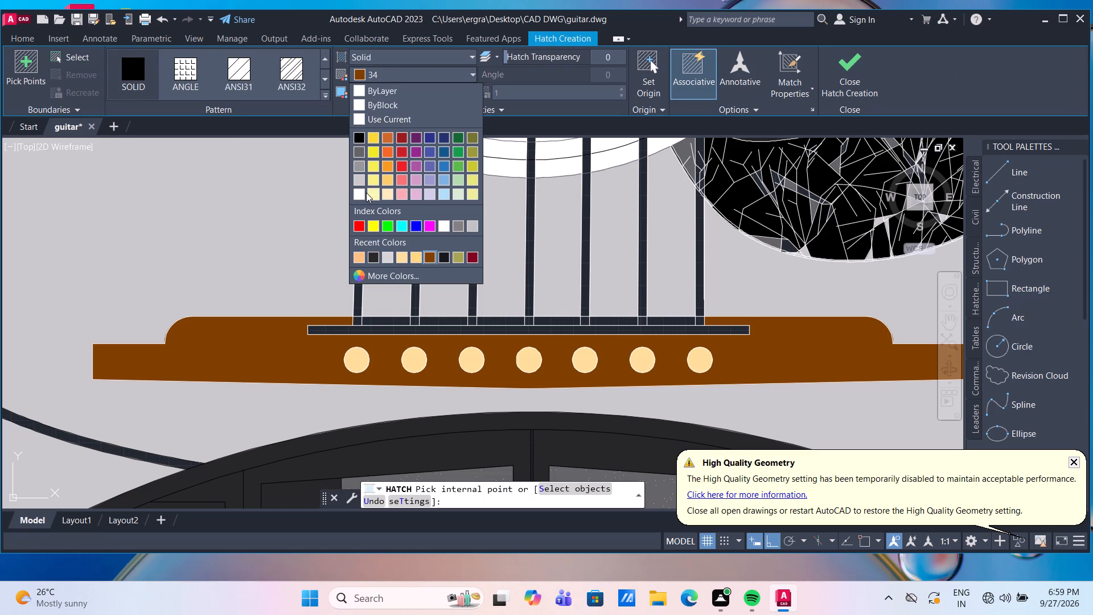
{"action": "left_click", "coordinate": [364, 193]}
{"action": "scroll", "coordinate": [503, 347], "scroll_direction": "up", "scroll_amount": 3}
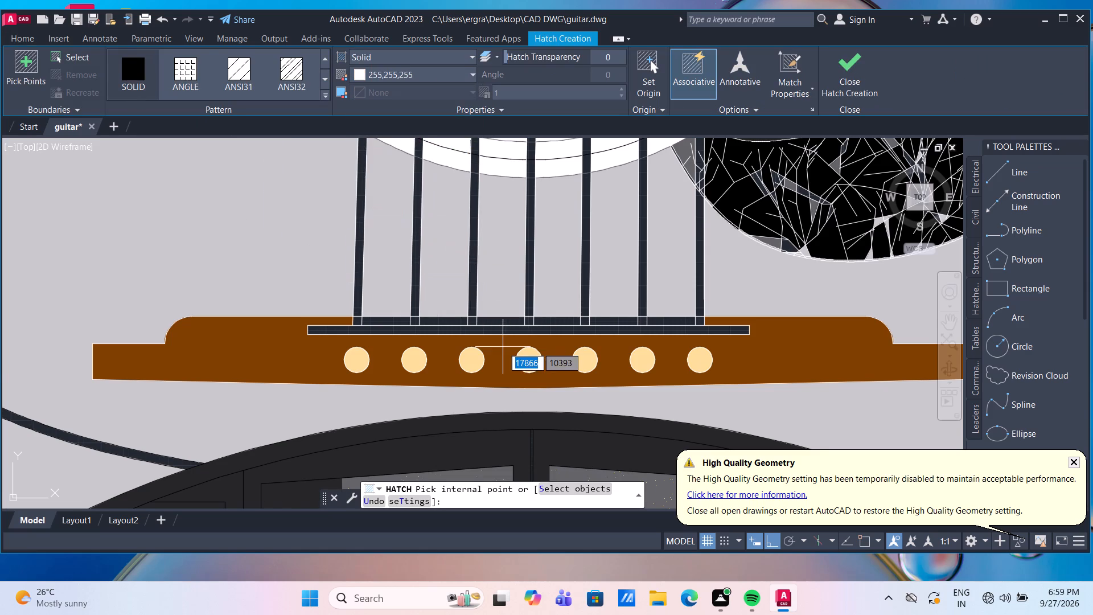
{"action": "left_click", "coordinate": [505, 321]}
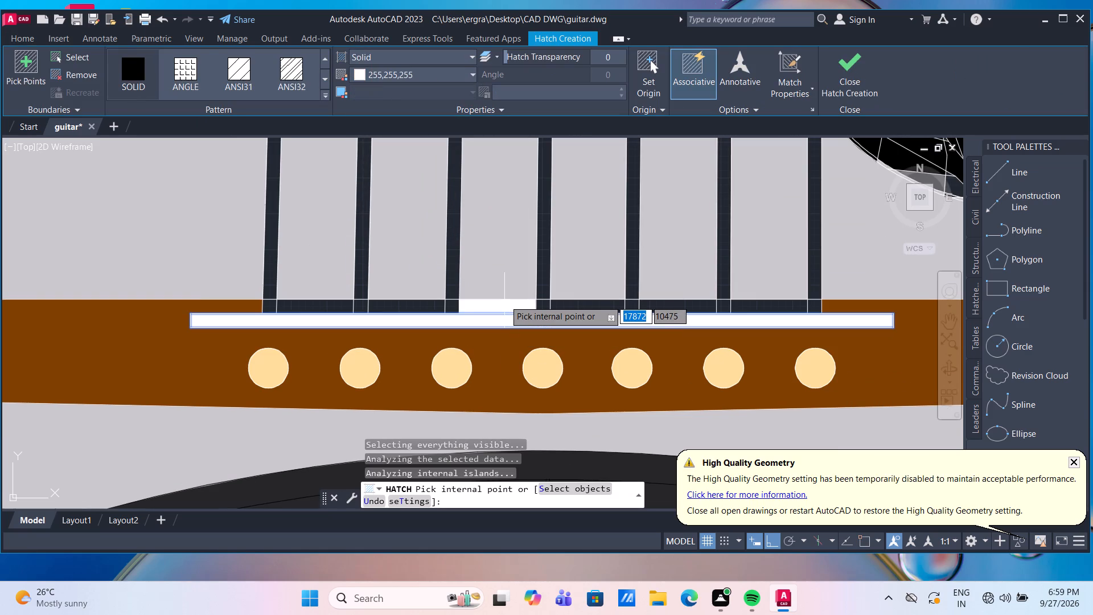
{"action": "key", "text": "Return"}
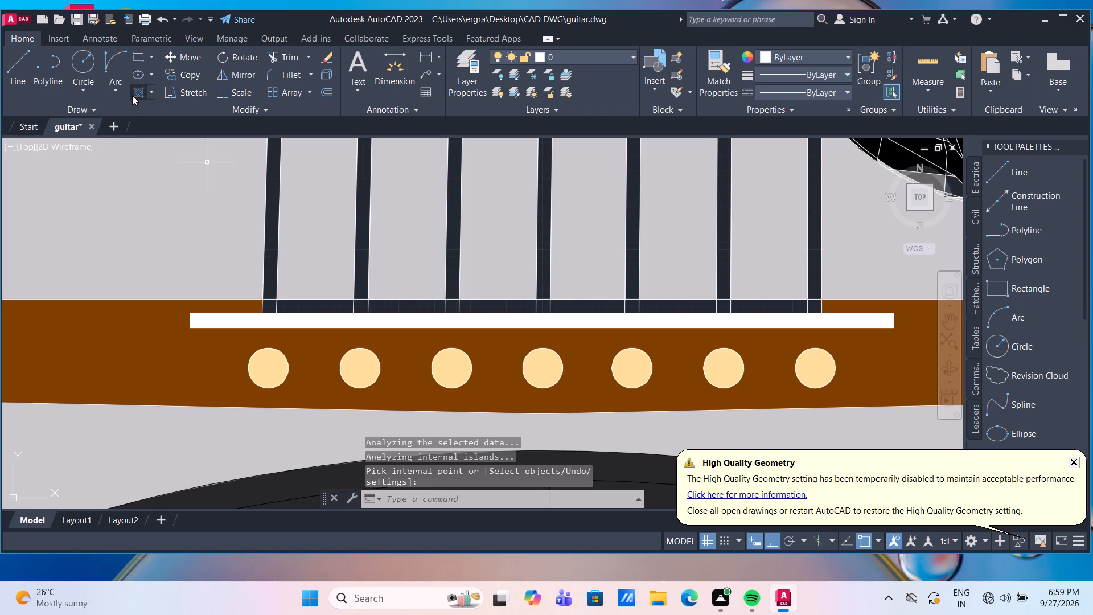
Fill the six small bridge gaps between the string ends, just above the white saddle strip, with a solid hatch in index colour 34.
{"action": "left_click", "coordinate": [132, 95]}
{"action": "left_click", "coordinate": [458, 68]}
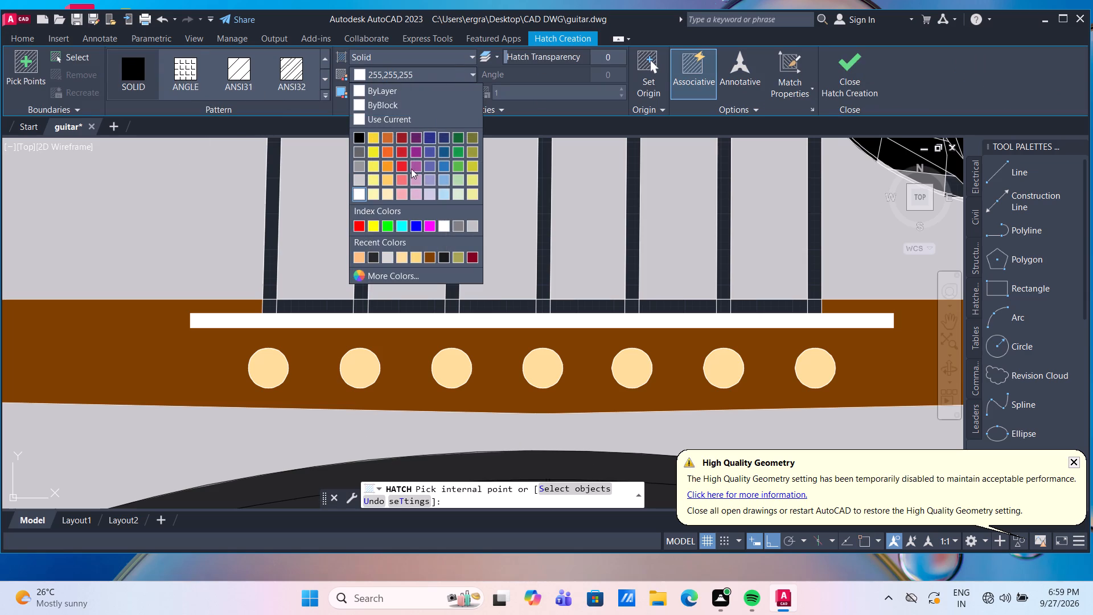
{"action": "left_click", "coordinate": [430, 262]}
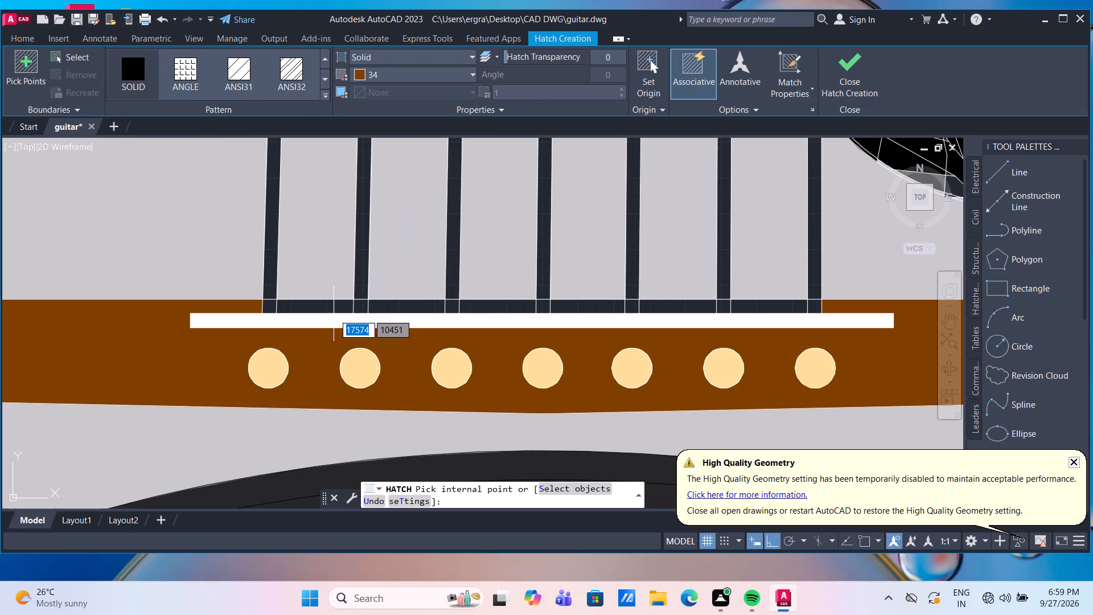
{"action": "scroll", "coordinate": [332, 308], "scroll_direction": "up", "scroll_amount": 2}
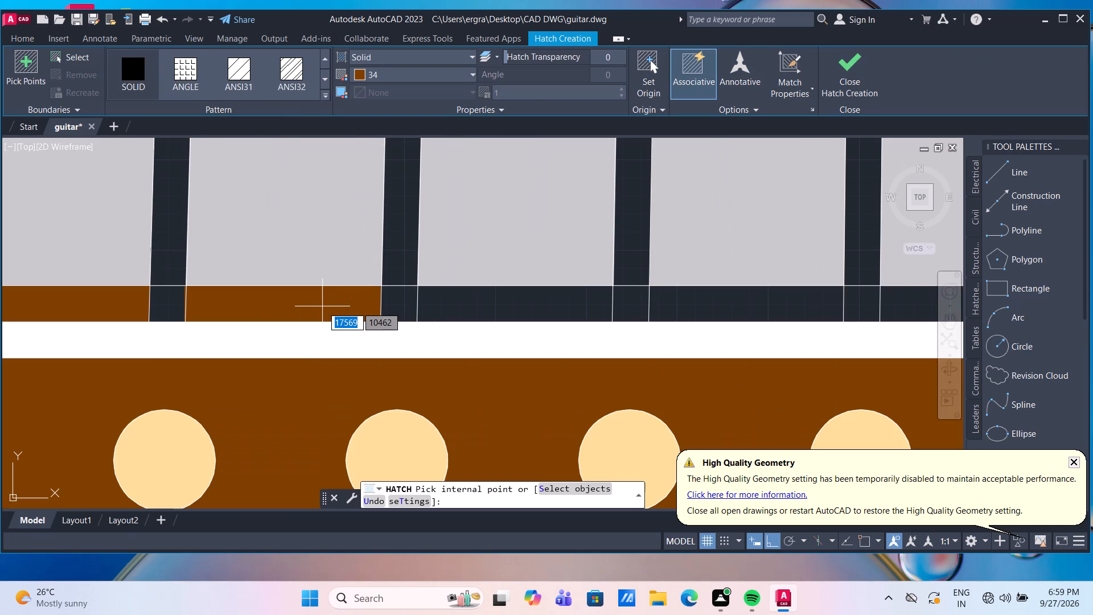
{"action": "left_click", "coordinate": [322, 306]}
{"action": "left_click", "coordinate": [530, 307]}
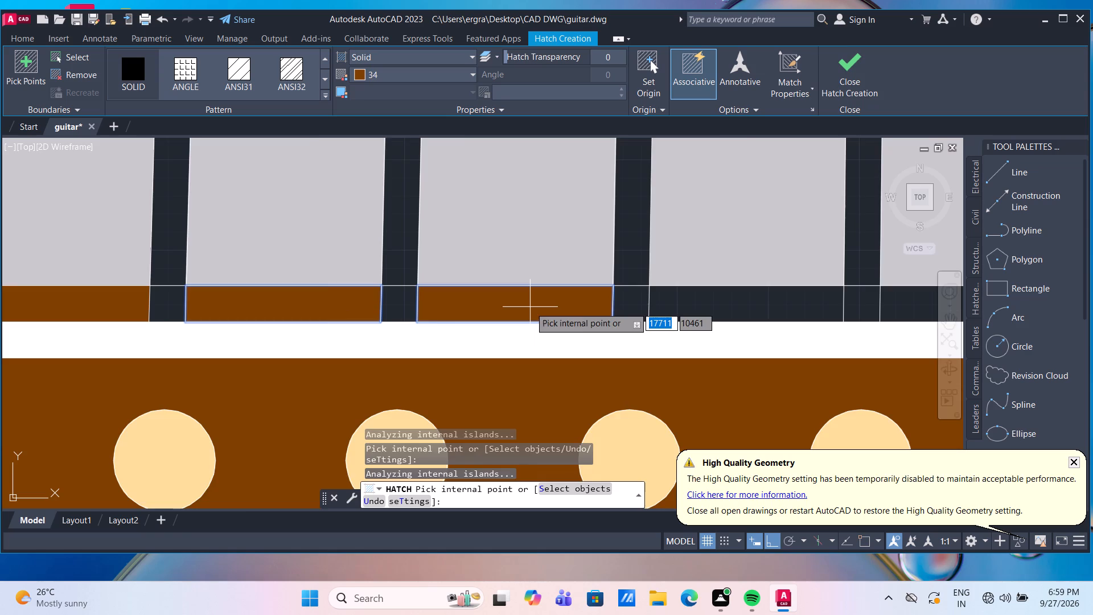
{"action": "scroll", "coordinate": [530, 307], "scroll_direction": "down", "scroll_amount": 2}
{"action": "left_click", "coordinate": [625, 309]}
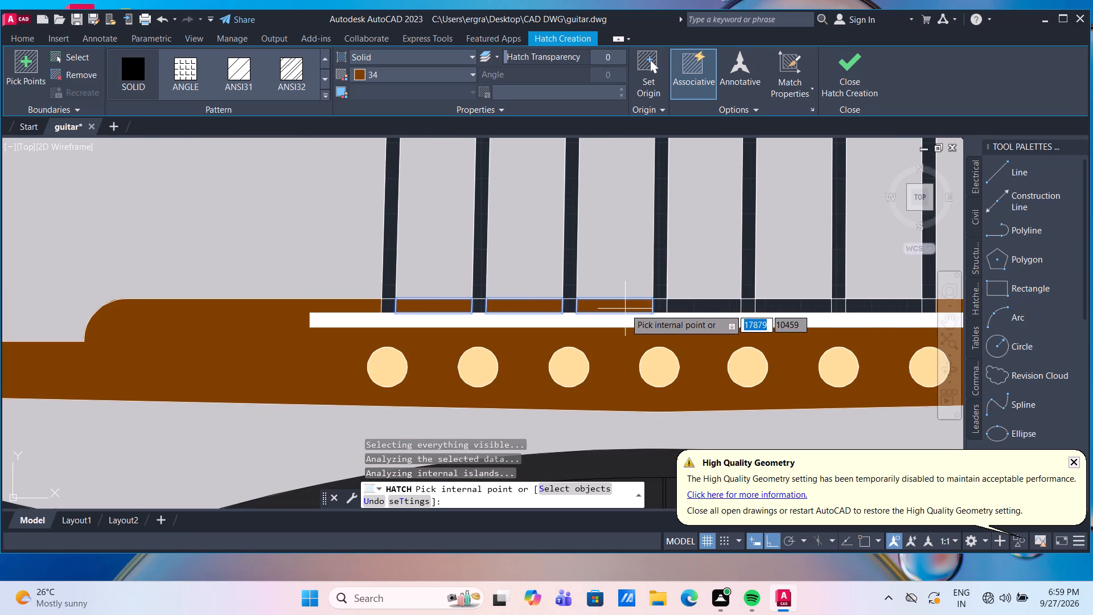
{"action": "left_click", "coordinate": [718, 308]}
{"action": "left_click", "coordinate": [791, 307]}
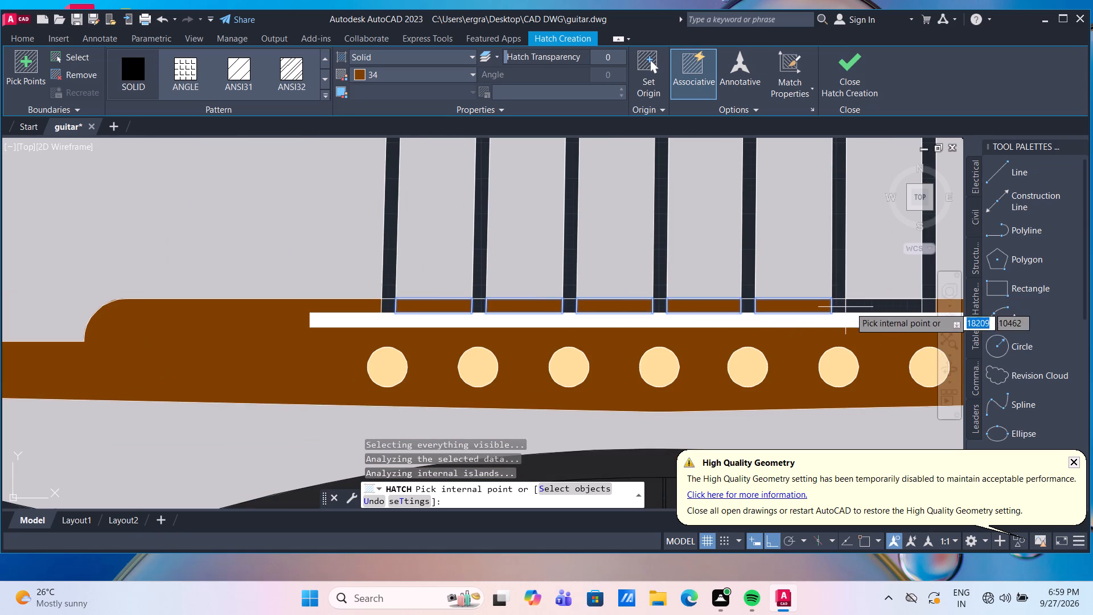
{"action": "left_click", "coordinate": [880, 307]}
{"action": "scroll", "coordinate": [868, 374], "scroll_direction": "down", "scroll_amount": 2}
{"action": "middle_click_drag", "start_coordinate": [867, 373], "coordinate": [721, 364]}
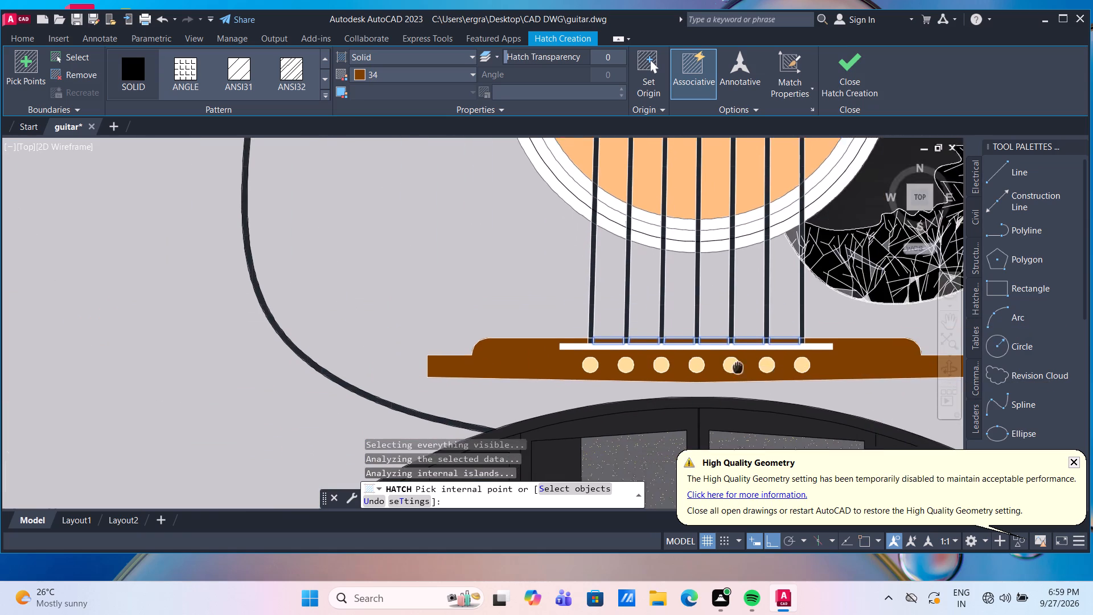
{"action": "middle_click_drag", "start_coordinate": [721, 364], "coordinate": [673, 334]}
{"action": "scroll", "coordinate": [681, 298], "scroll_direction": "up", "scroll_amount": 2}
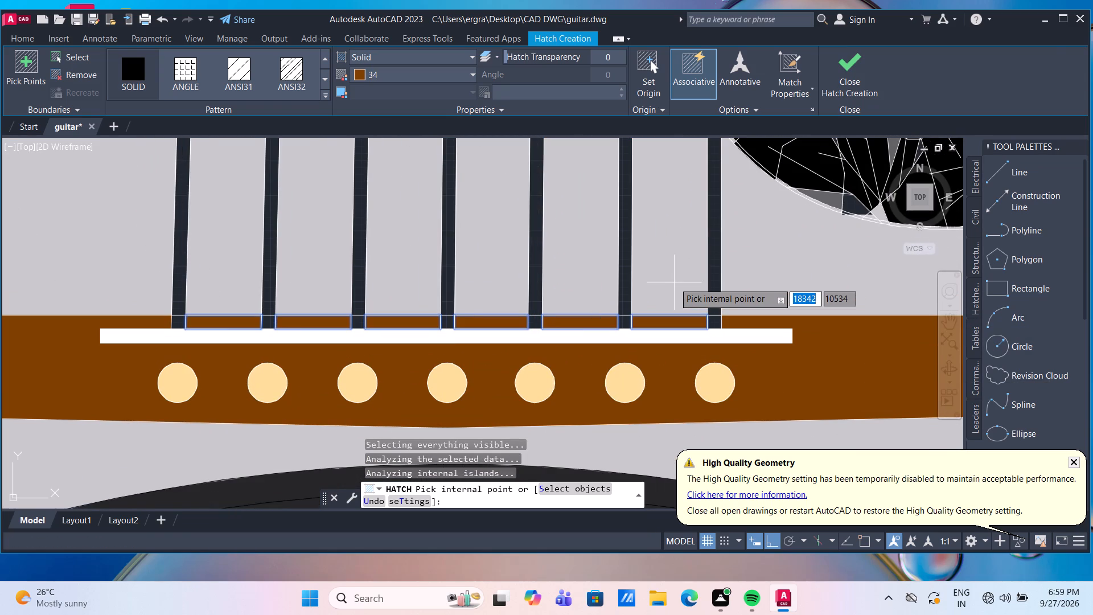
{"action": "key", "text": "Return"}
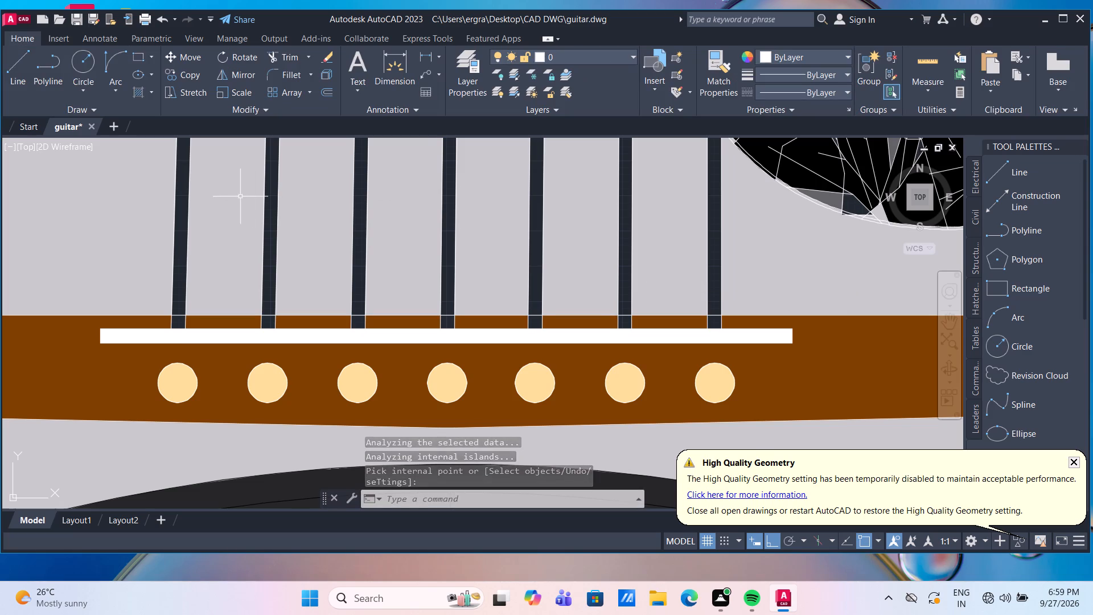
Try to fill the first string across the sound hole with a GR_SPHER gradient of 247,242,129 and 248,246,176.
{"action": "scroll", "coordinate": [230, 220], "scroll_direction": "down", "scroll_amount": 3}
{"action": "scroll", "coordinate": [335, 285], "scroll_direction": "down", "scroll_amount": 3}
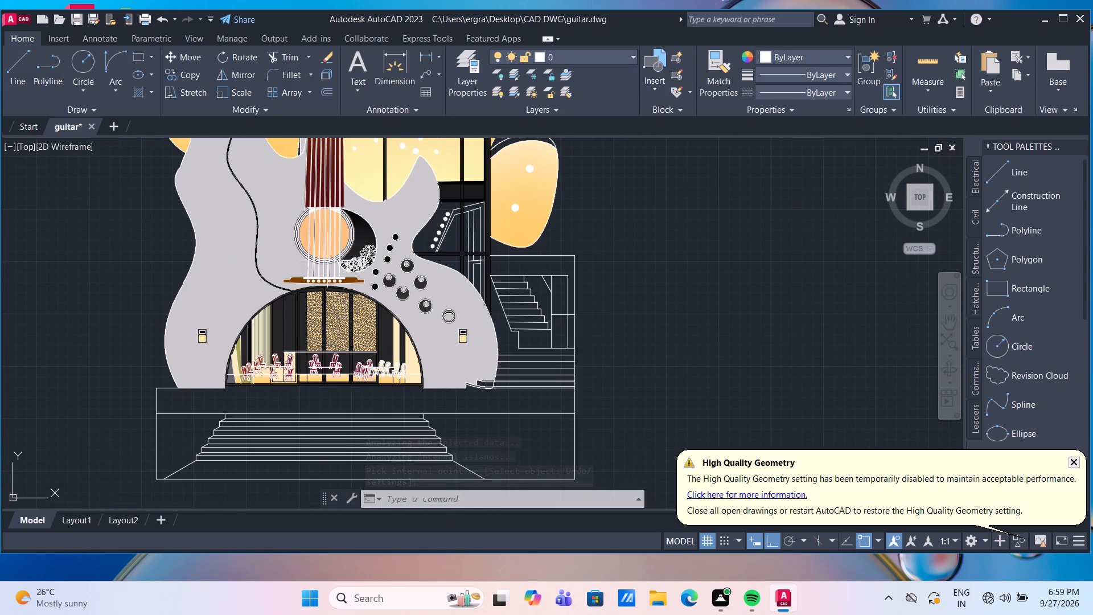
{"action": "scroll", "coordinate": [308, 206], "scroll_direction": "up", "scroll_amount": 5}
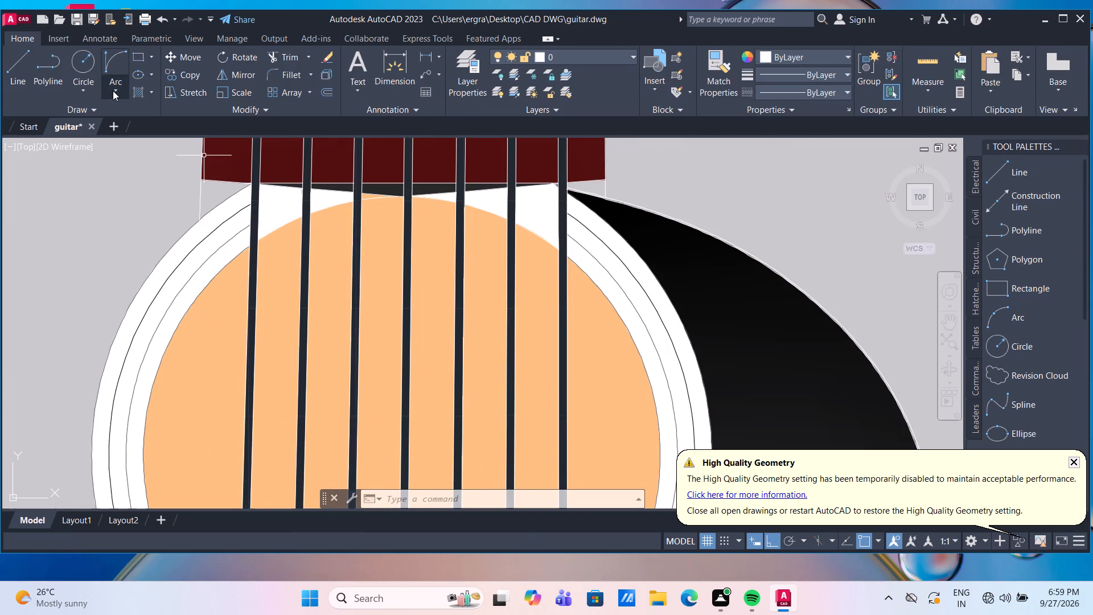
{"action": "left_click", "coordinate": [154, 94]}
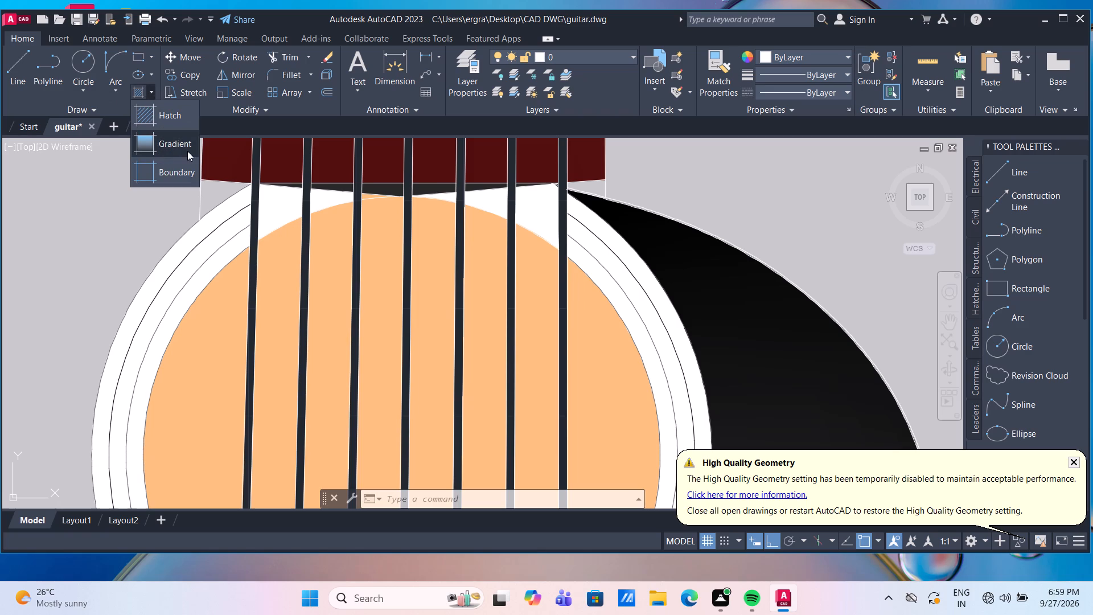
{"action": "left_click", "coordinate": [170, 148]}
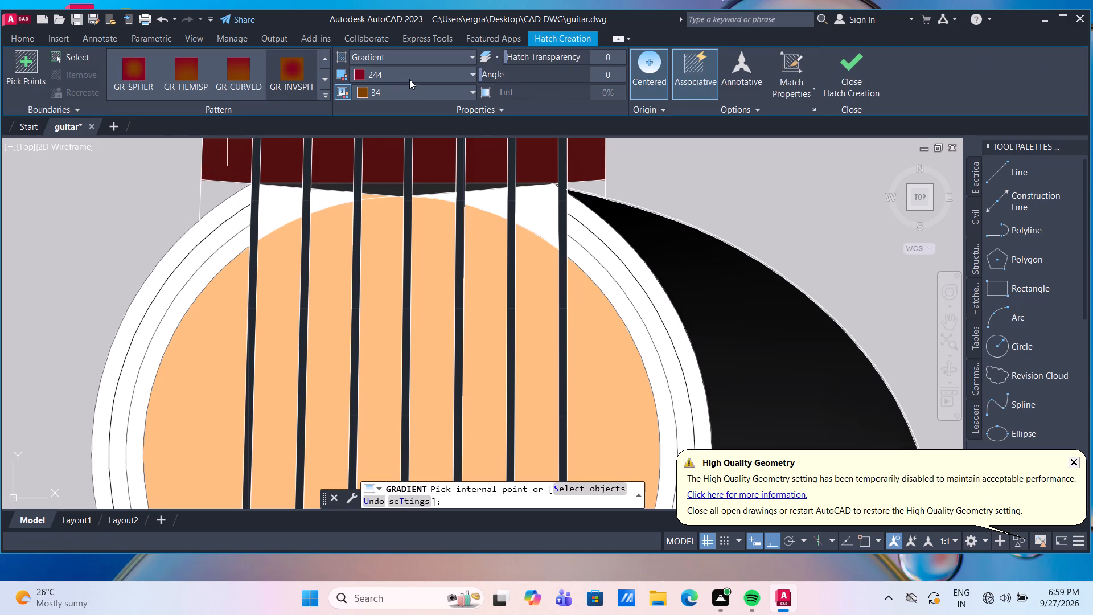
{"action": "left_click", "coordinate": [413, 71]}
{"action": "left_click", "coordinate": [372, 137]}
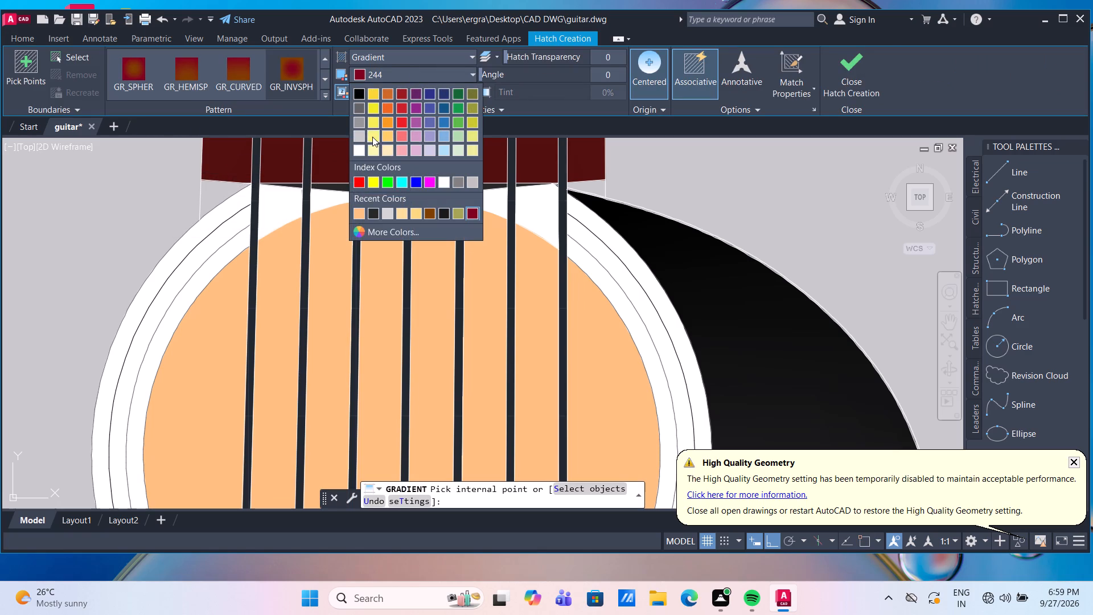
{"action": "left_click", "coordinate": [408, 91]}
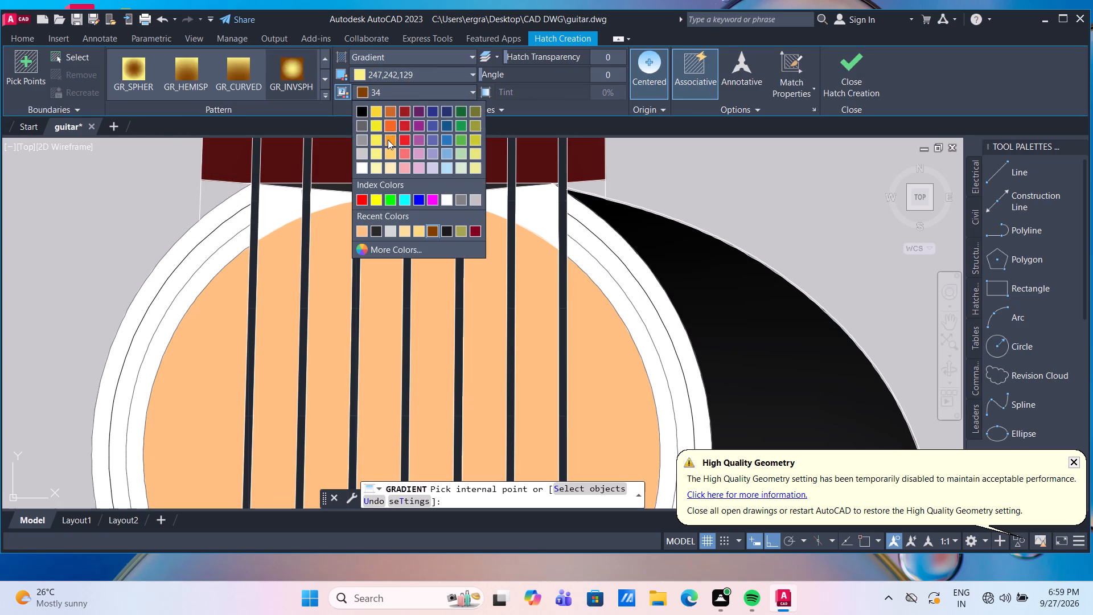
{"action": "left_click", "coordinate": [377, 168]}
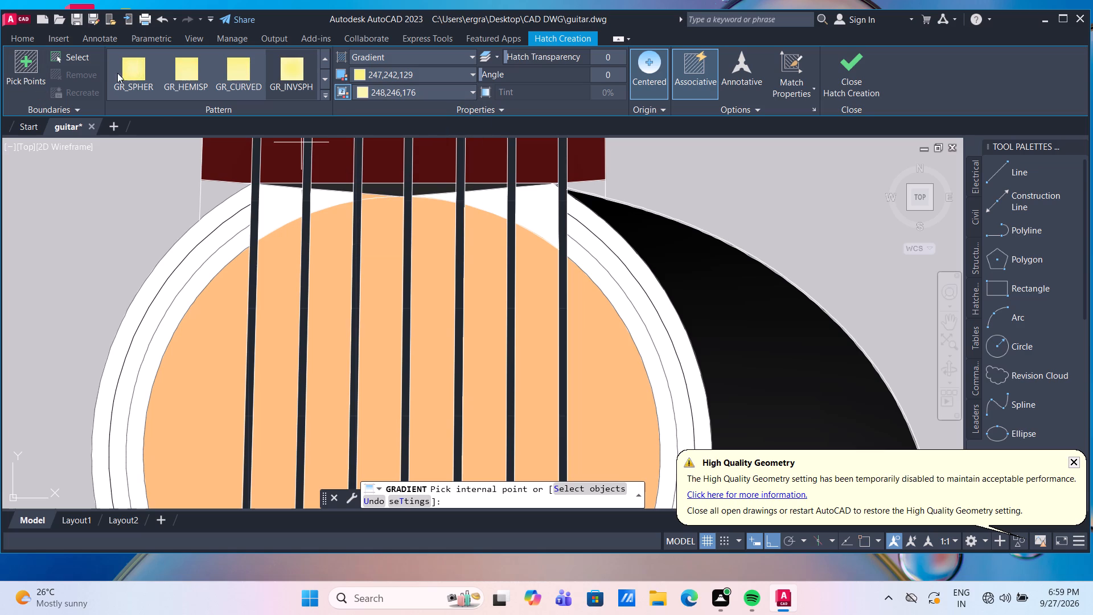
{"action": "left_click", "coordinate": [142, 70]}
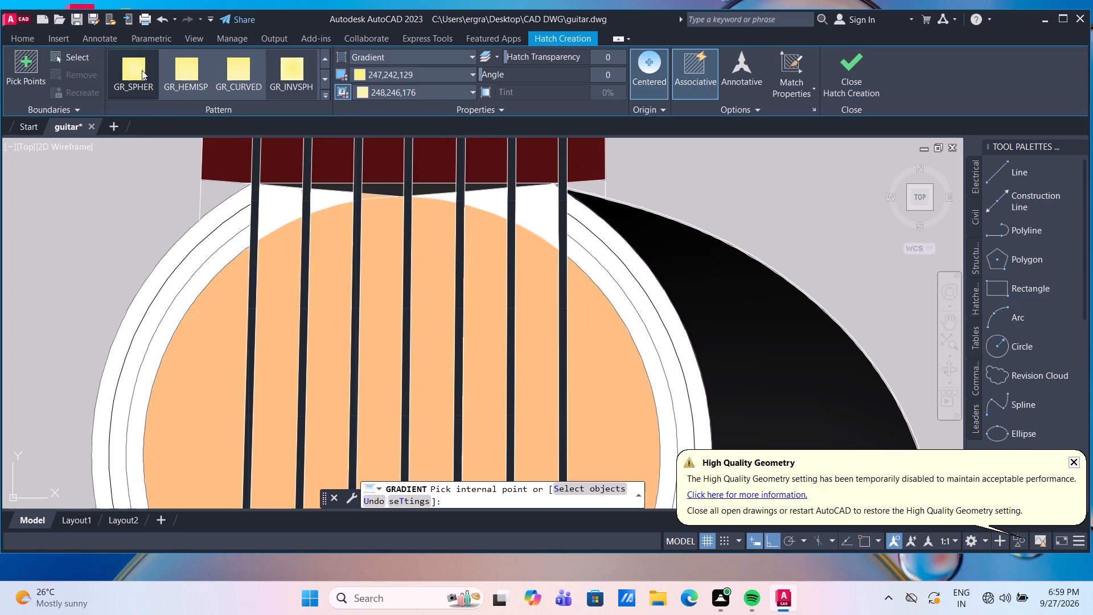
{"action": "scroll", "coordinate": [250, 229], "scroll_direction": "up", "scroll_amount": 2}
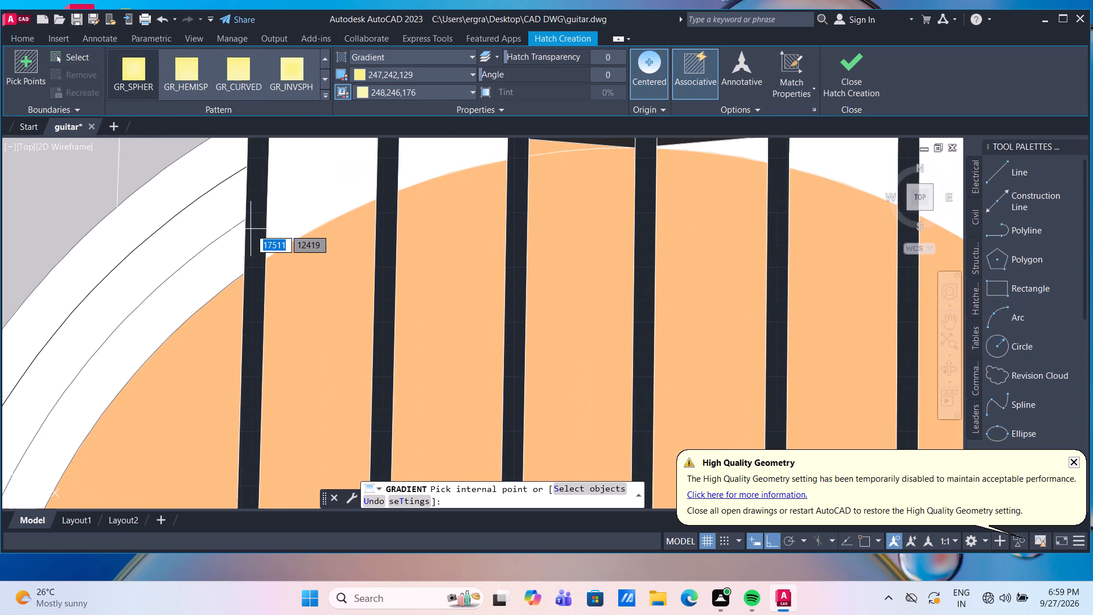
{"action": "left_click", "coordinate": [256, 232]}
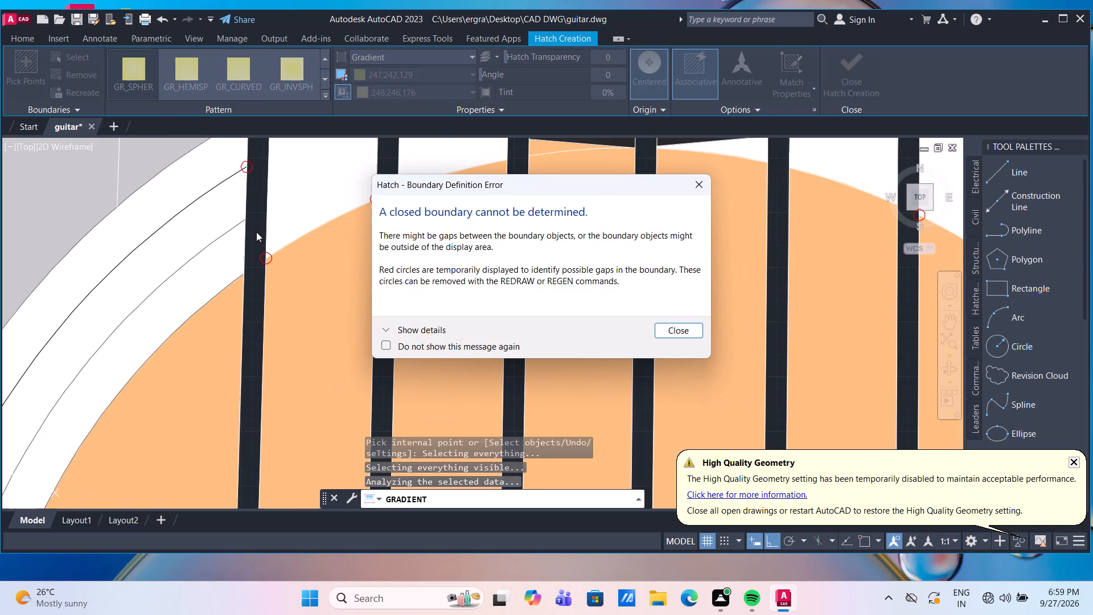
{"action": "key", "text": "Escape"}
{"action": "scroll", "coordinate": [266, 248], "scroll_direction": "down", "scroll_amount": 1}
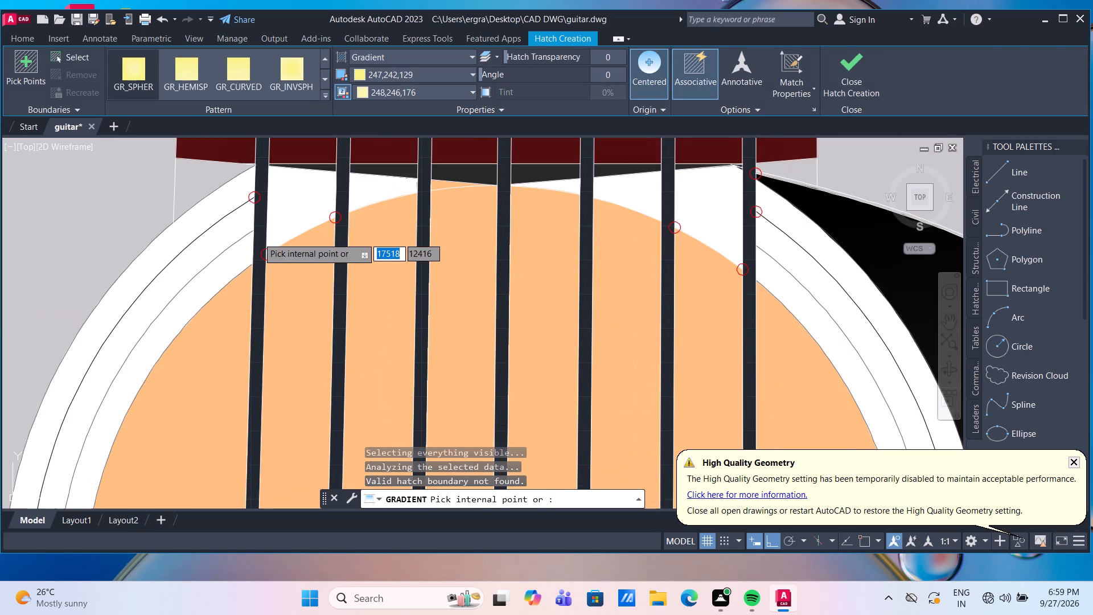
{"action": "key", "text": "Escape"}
Fill the glazing area around the six small white circles beside the guitar body with a GR_HEMISP gradient of 254,204,102 and 248,246,176.
{"action": "scroll", "coordinate": [408, 268], "scroll_direction": "down", "scroll_amount": 4}
{"action": "scroll", "coordinate": [520, 314], "scroll_direction": "down", "scroll_amount": 2}
{"action": "middle_click_drag", "start_coordinate": [536, 335], "coordinate": [495, 272]}
{"action": "scroll", "coordinate": [495, 272], "scroll_direction": "down", "scroll_amount": 2}
{"action": "scroll", "coordinate": [654, 235], "scroll_direction": "up", "scroll_amount": 1}
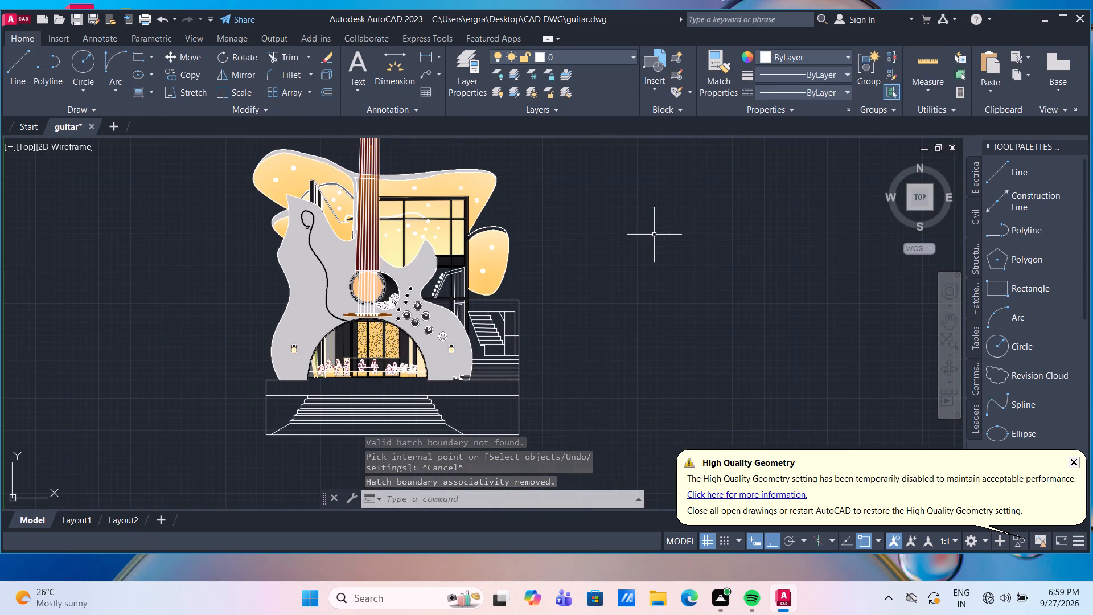
{"action": "scroll", "coordinate": [377, 265], "scroll_direction": "up", "scroll_amount": 2}
{"action": "middle_click_drag", "start_coordinate": [515, 297], "coordinate": [453, 240]}
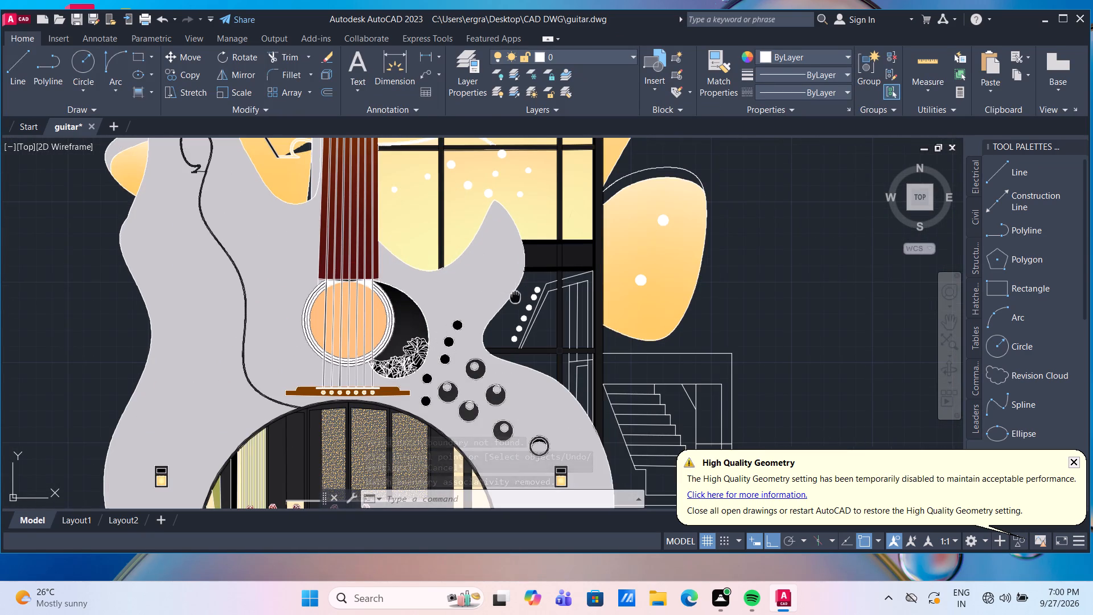
{"action": "middle_click_drag", "start_coordinate": [453, 240], "coordinate": [432, 209]}
{"action": "scroll", "coordinate": [432, 209], "scroll_direction": "up", "scroll_amount": 1}
{"action": "scroll", "coordinate": [472, 249], "scroll_direction": "up", "scroll_amount": 1}
{"action": "middle_click_drag", "start_coordinate": [472, 249], "coordinate": [422, 238]}
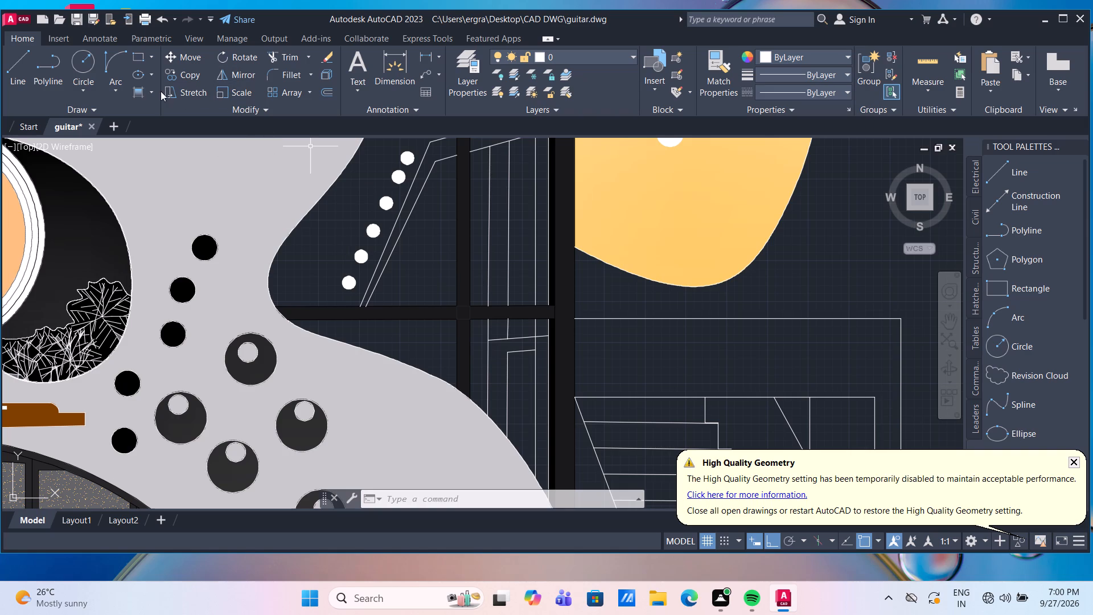
{"action": "left_click", "coordinate": [142, 90]}
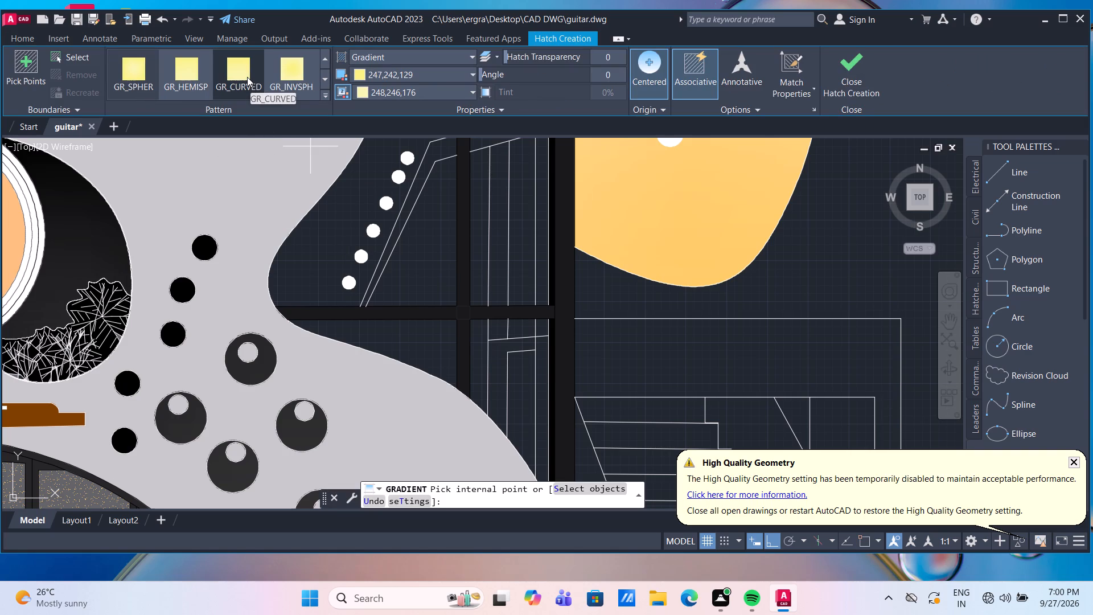
{"action": "left_click", "coordinate": [393, 77]}
{"action": "left_click", "coordinate": [389, 138]}
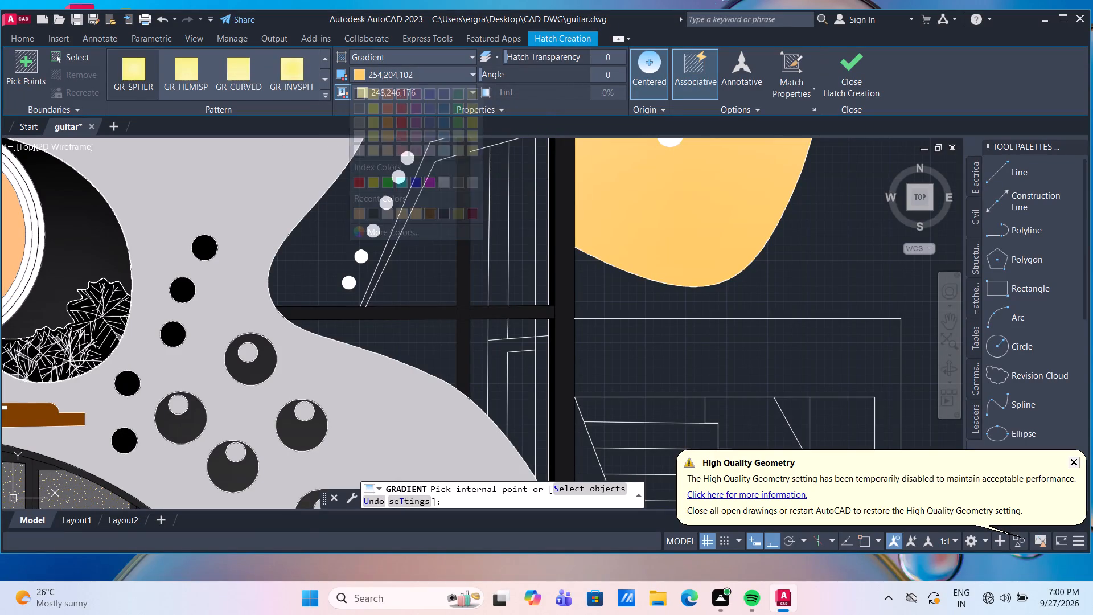
{"action": "left_click", "coordinate": [187, 65]}
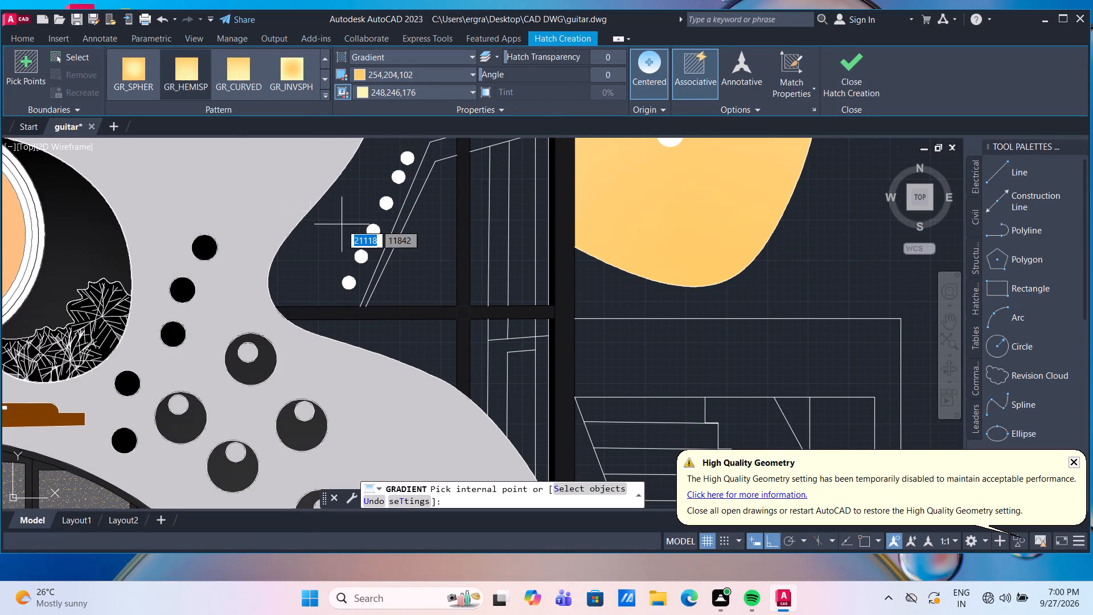
{"action": "scroll", "coordinate": [342, 224], "scroll_direction": "down", "scroll_amount": 2}
{"action": "left_click", "coordinate": [338, 220]}
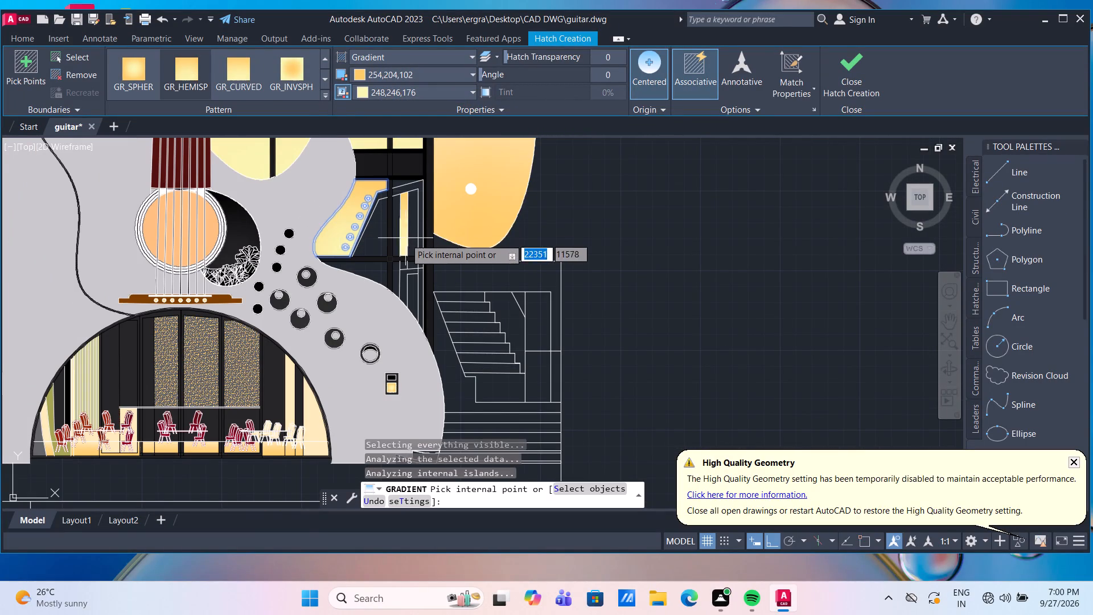
{"action": "scroll", "coordinate": [395, 241], "scroll_direction": "up", "scroll_amount": 1}
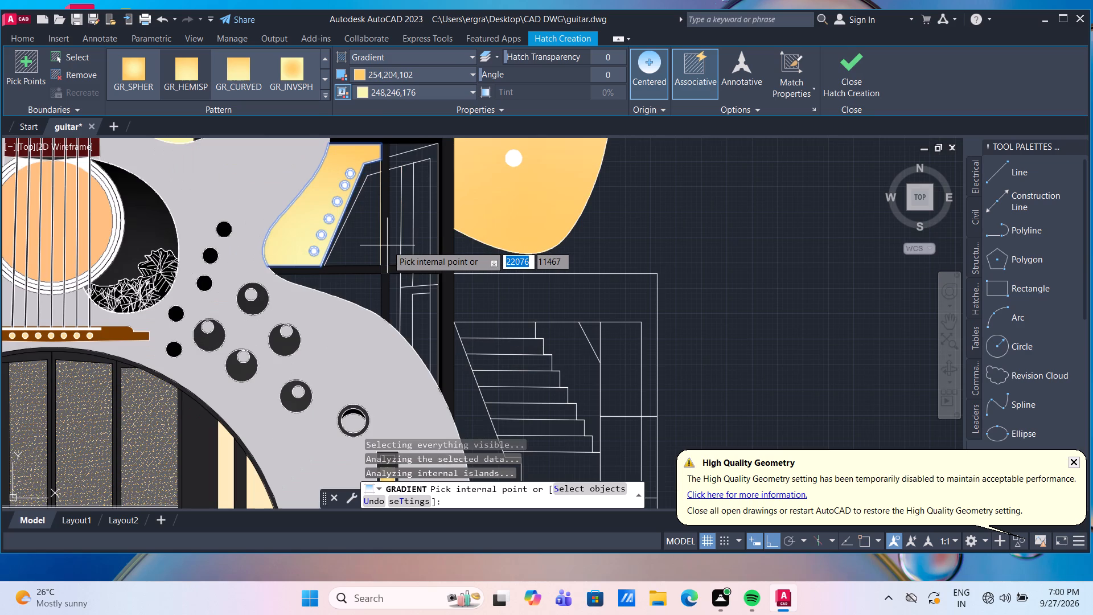
{"action": "key", "text": "Return"}
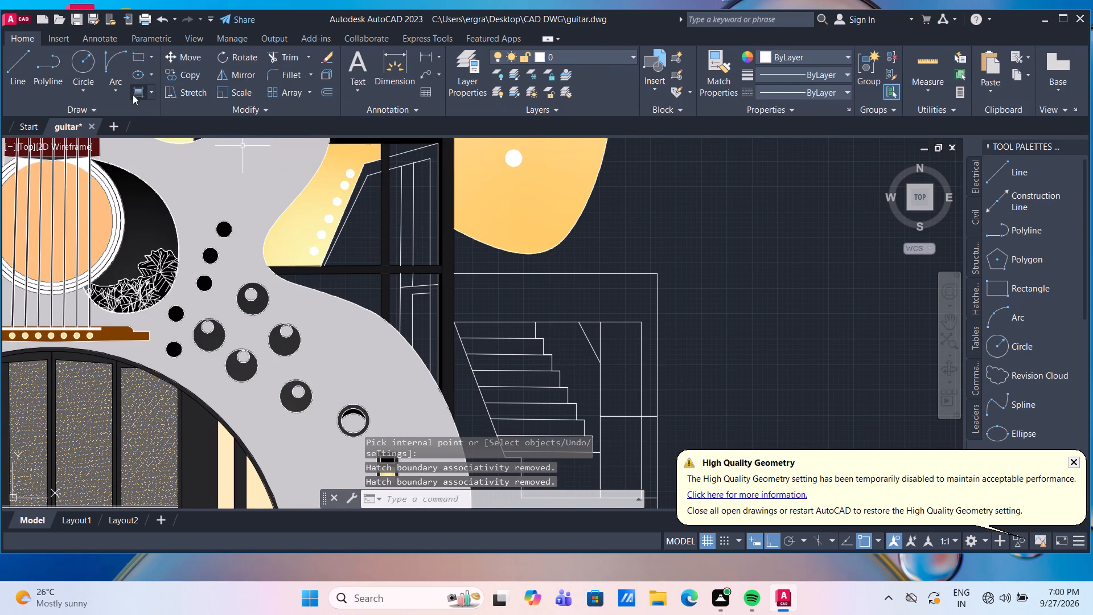
Fill the glazing beside the slanted bar and the glazing below the horizontal mullion with a gradient of 254,204,102 and 248,246,176.
{"action": "left_click", "coordinate": [136, 92]}
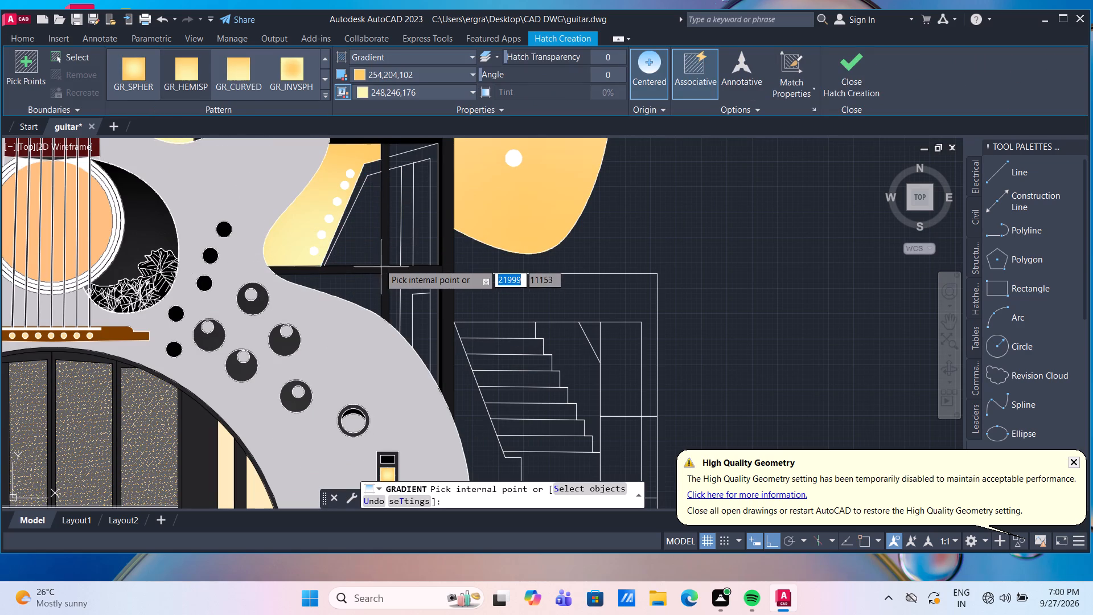
{"action": "left_click", "coordinate": [369, 246]}
{"action": "key", "text": "Return"}
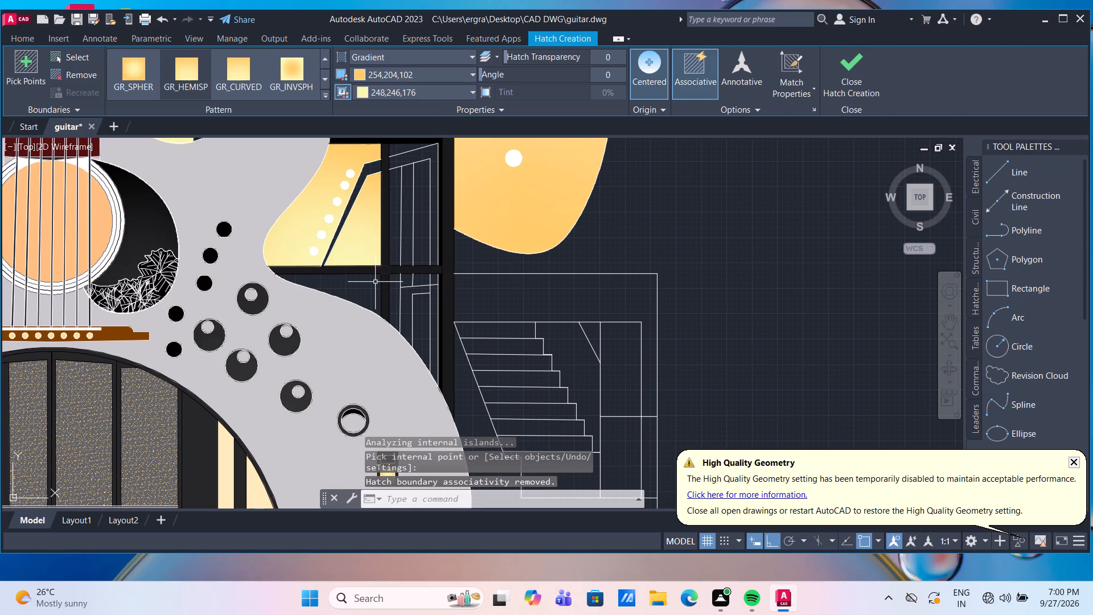
{"action": "left_click", "coordinate": [135, 96]}
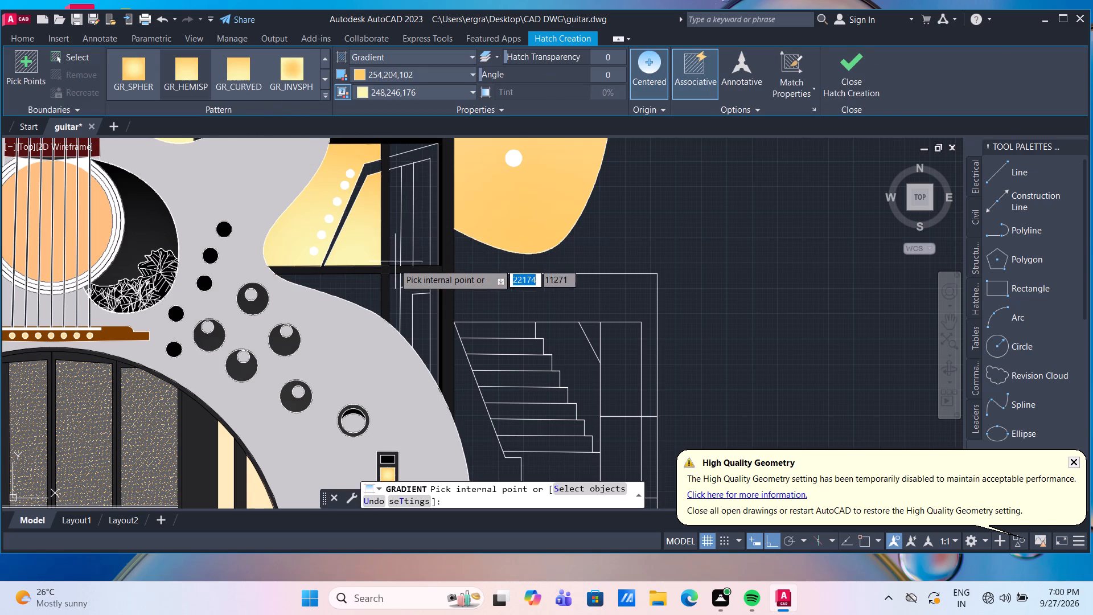
{"action": "left_click", "coordinate": [363, 286]}
{"action": "key", "text": "Return"}
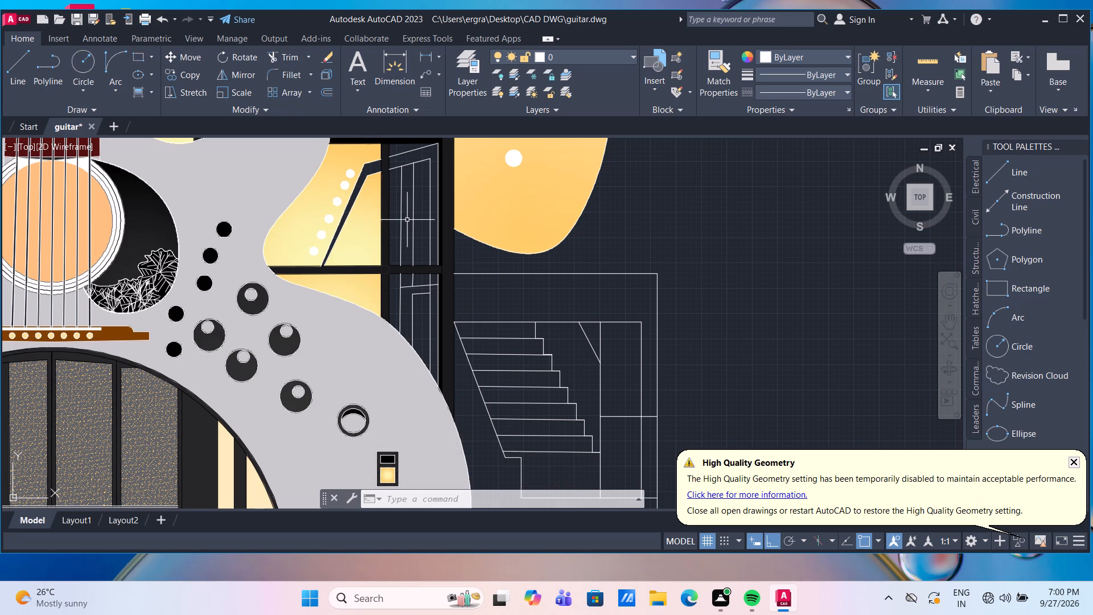
Fill the angled frame strips above the horizontal mullion, between the two black posts, with a GR_INVCUR gradient of 147,149,152 and 254,234,185.
{"action": "scroll", "coordinate": [407, 220], "scroll_direction": "down", "scroll_amount": 1}
{"action": "middle_click_drag", "start_coordinate": [407, 216], "coordinate": [352, 222]}
{"action": "scroll", "coordinate": [350, 215], "scroll_direction": "up", "scroll_amount": 1}
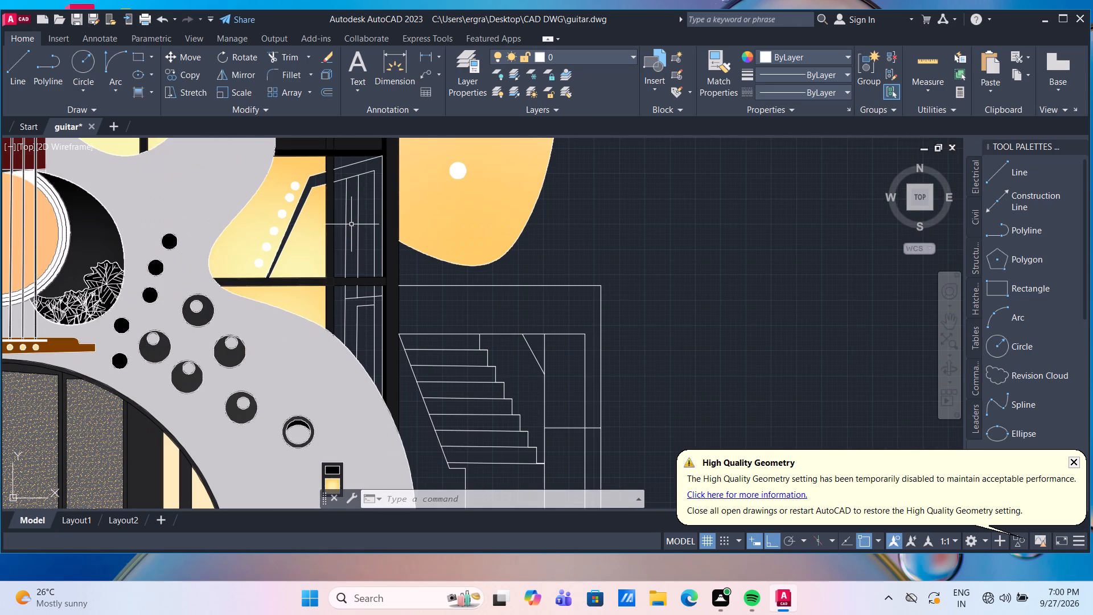
{"action": "scroll", "coordinate": [387, 251], "scroll_direction": "up", "scroll_amount": 1}
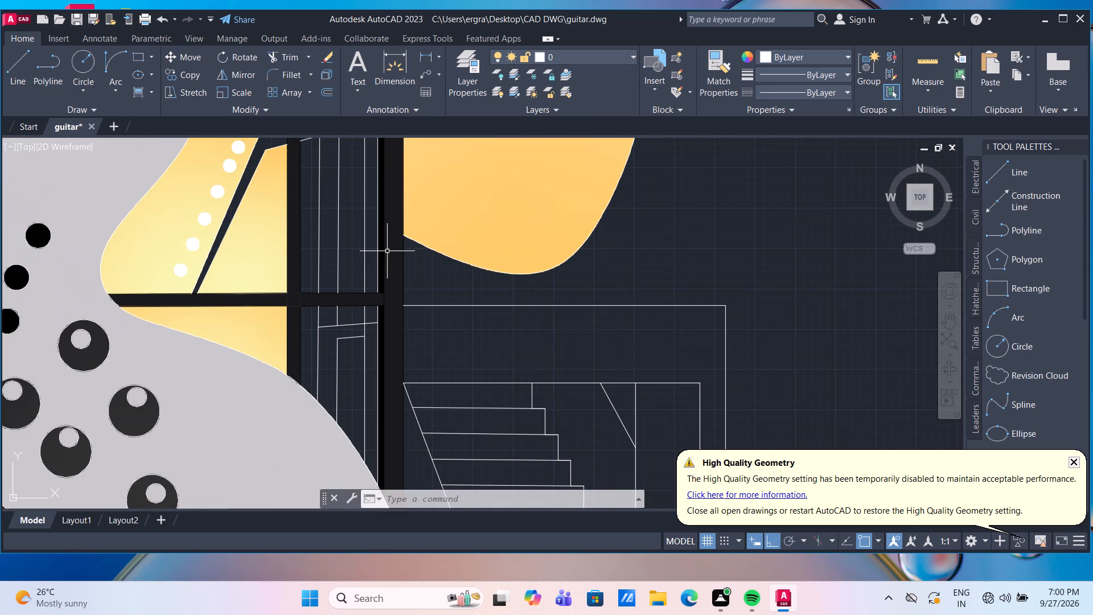
{"action": "left_click", "coordinate": [152, 97]}
{"action": "left_click", "coordinate": [162, 151]}
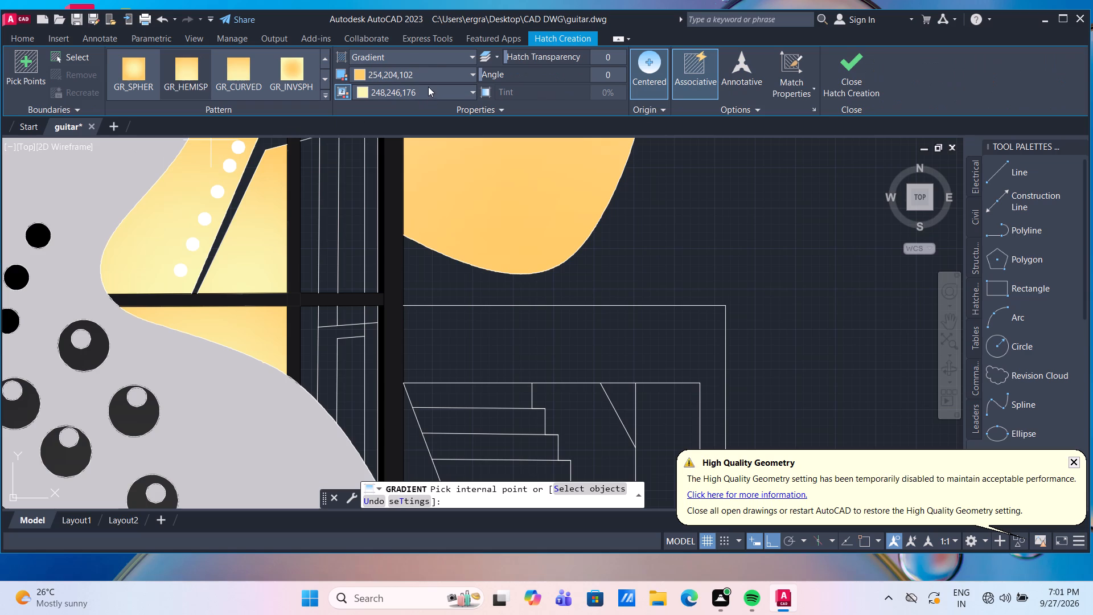
{"action": "left_click", "coordinate": [433, 67]}
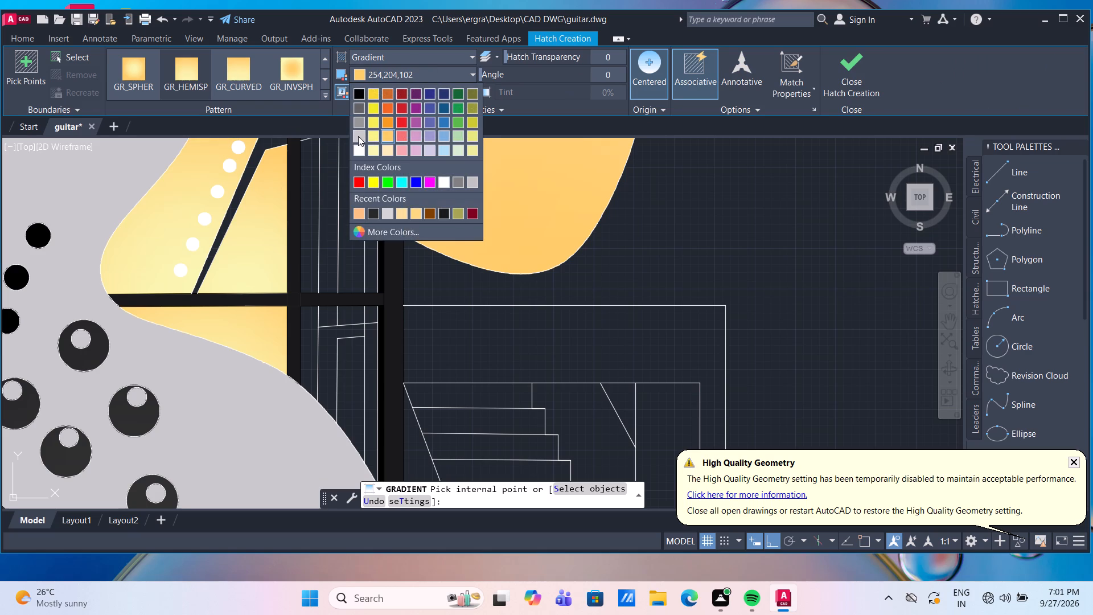
{"action": "left_click", "coordinate": [358, 118]}
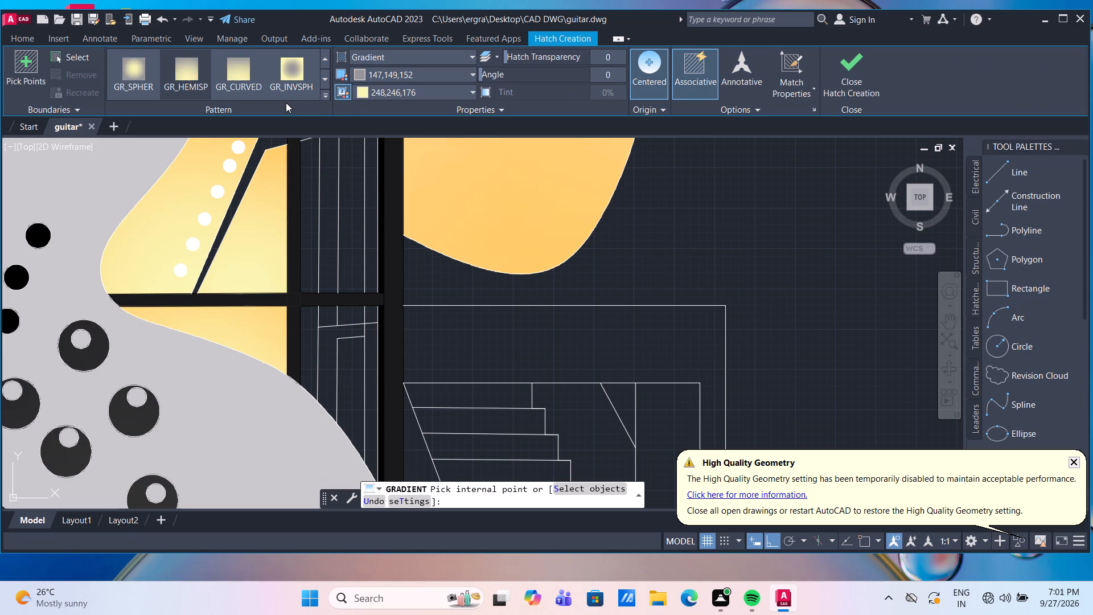
{"action": "left_click", "coordinate": [429, 93]}
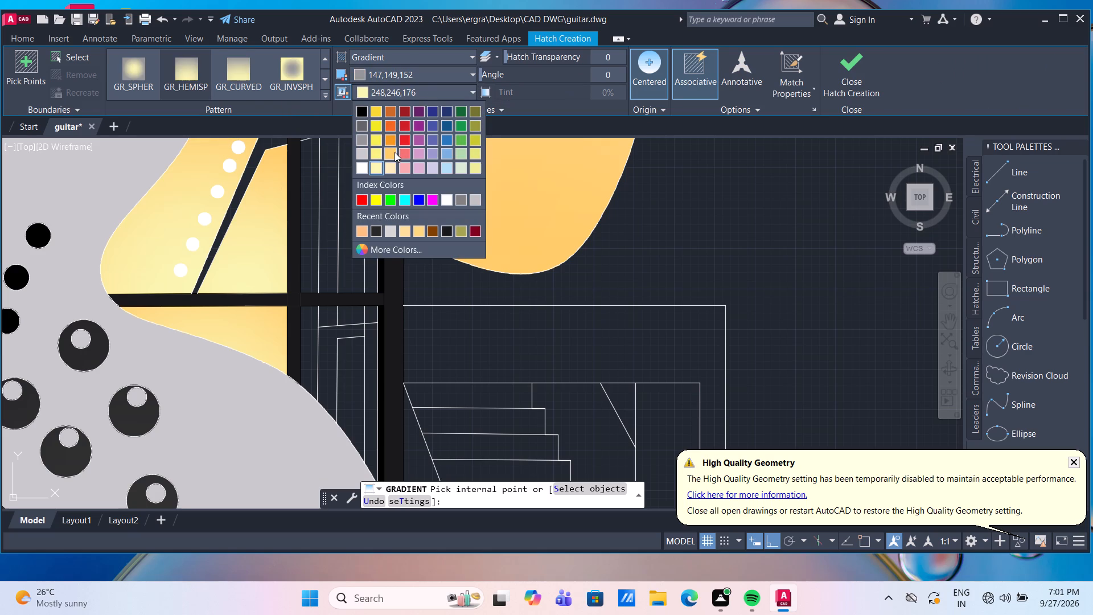
{"action": "left_click", "coordinate": [391, 166]}
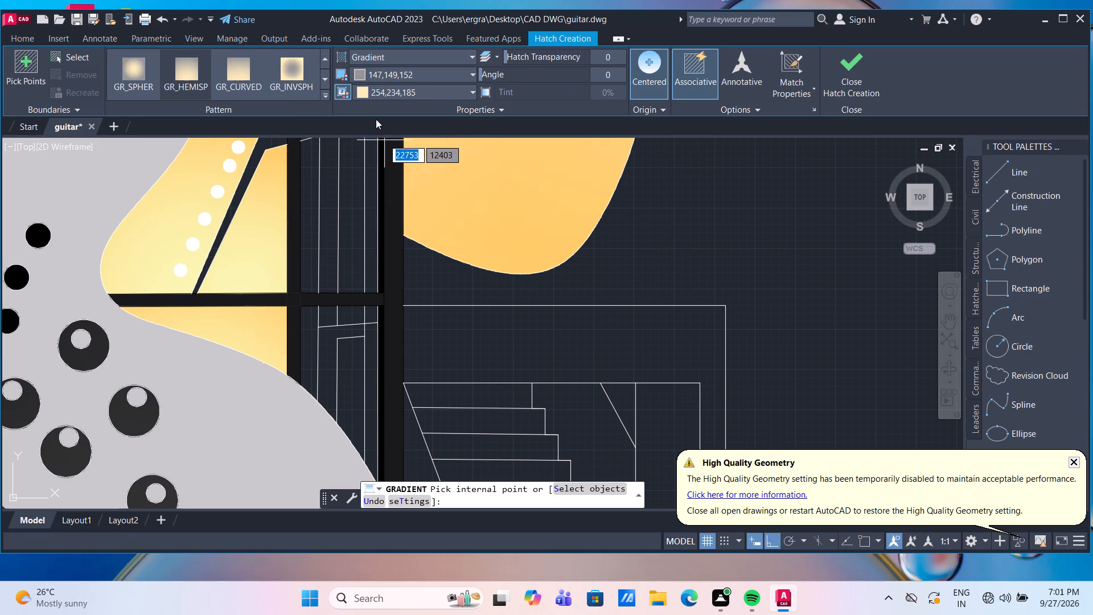
{"action": "left_click", "coordinate": [323, 84]}
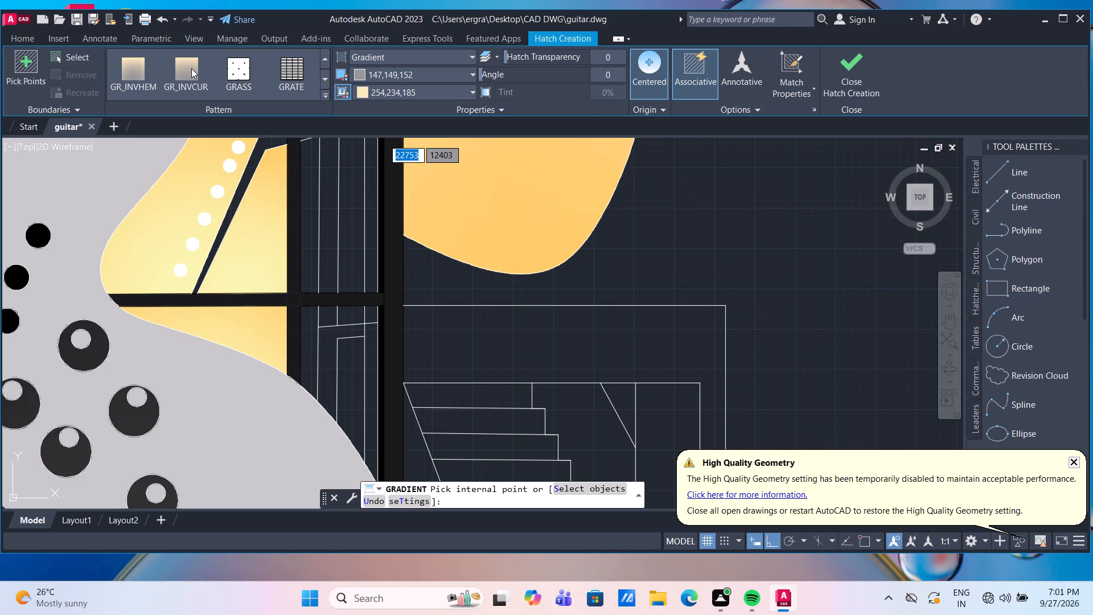
{"action": "left_click", "coordinate": [191, 68]}
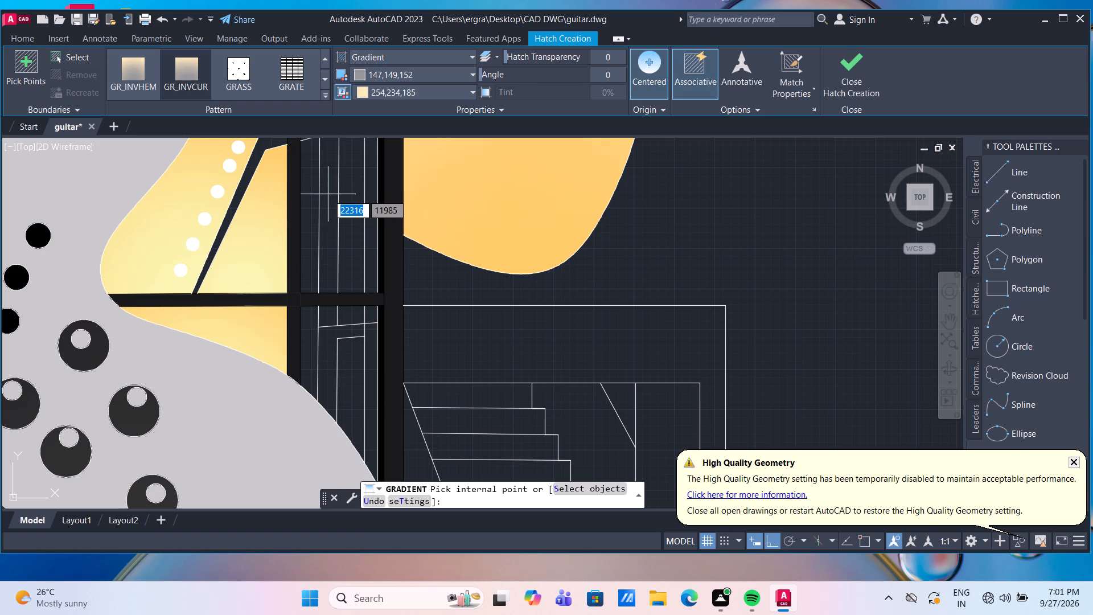
{"action": "left_click", "coordinate": [371, 222]}
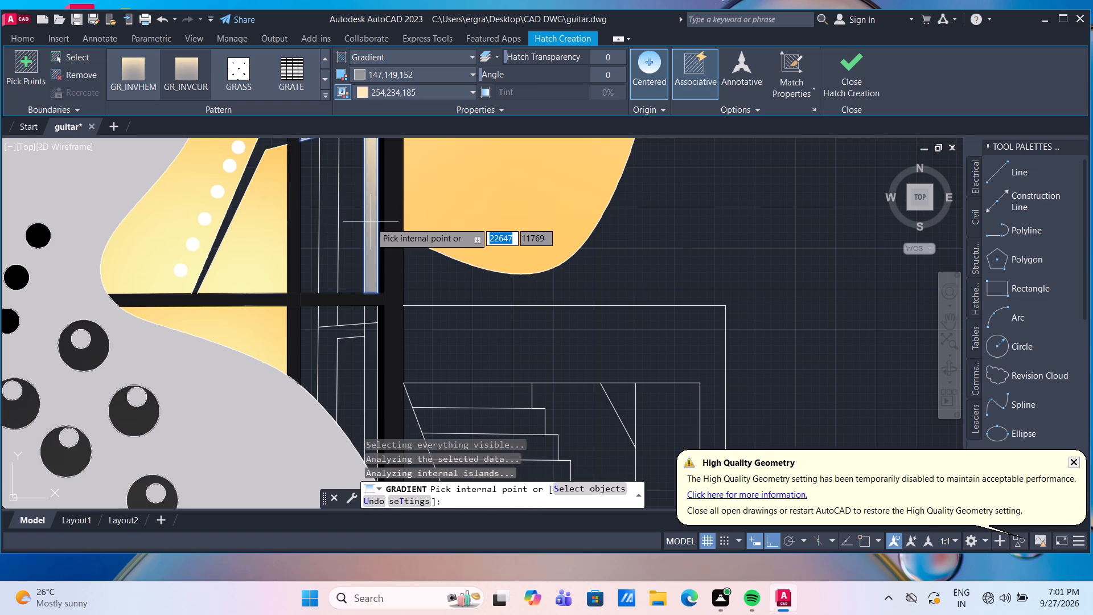
{"action": "left_click", "coordinate": [330, 211]}
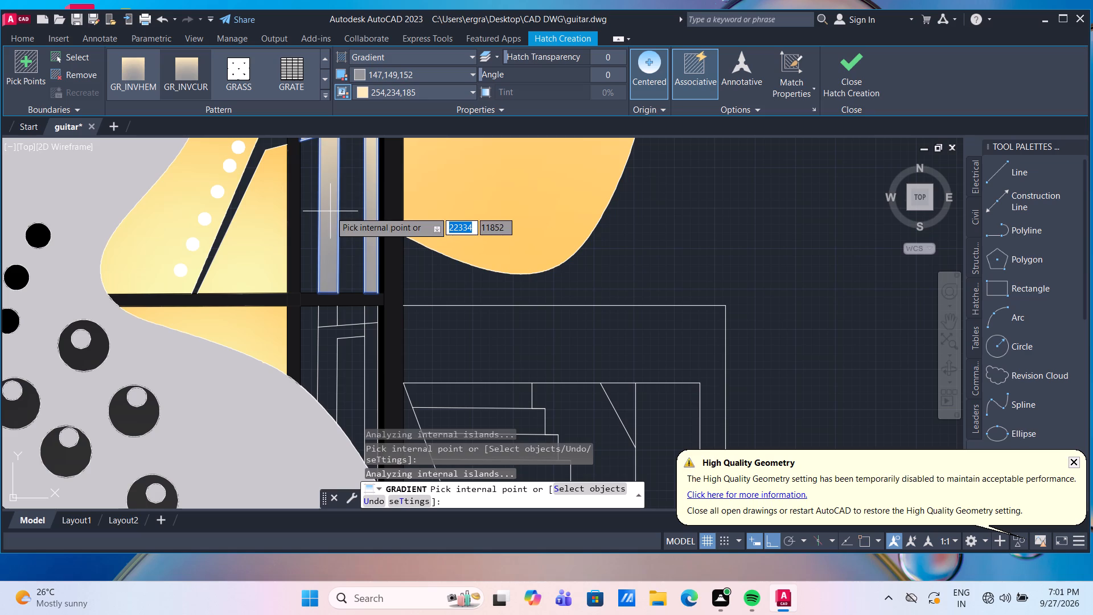
{"action": "scroll", "coordinate": [314, 233], "scroll_direction": "down", "scroll_amount": 2}
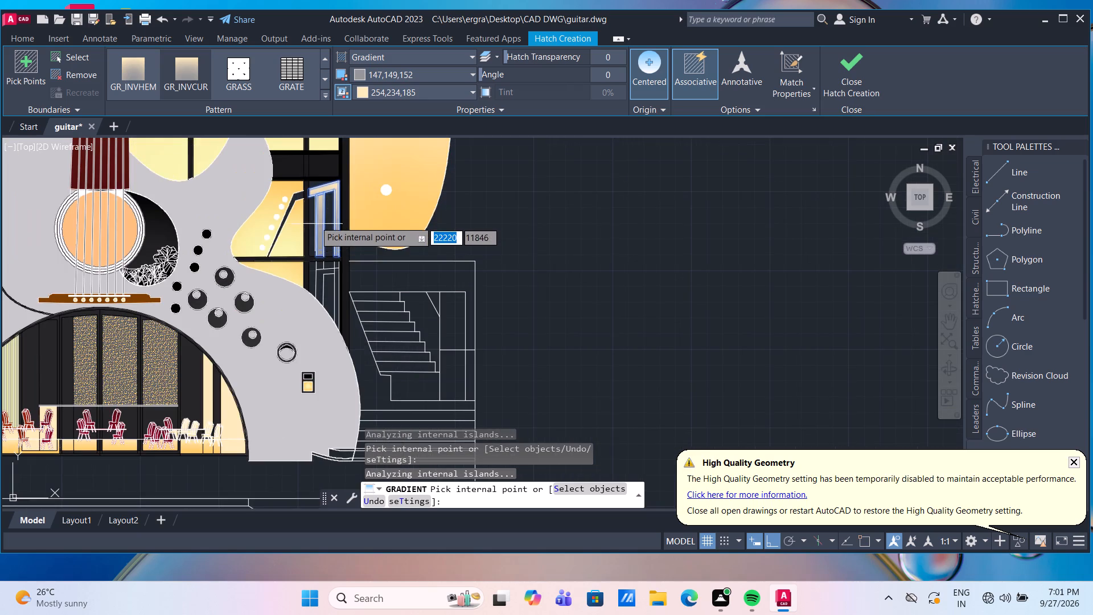
{"action": "scroll", "coordinate": [315, 220], "scroll_direction": "up", "scroll_amount": 2}
{"action": "key", "text": "Return"}
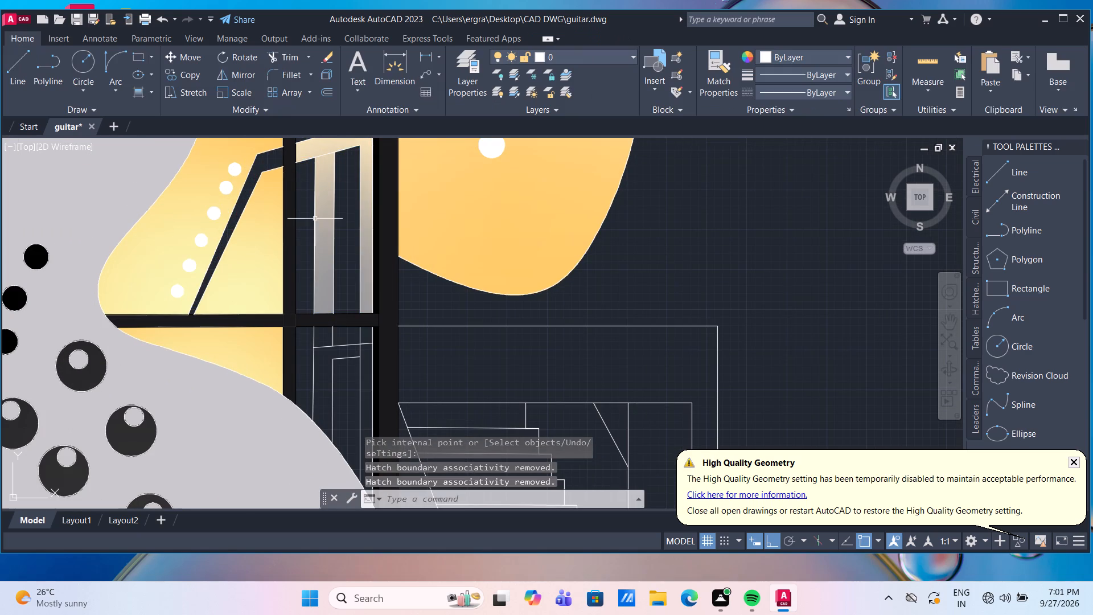
Fill the frame strips below the horizontal mullion, between the two black posts, with a GR_INVSPH gradient of 147,149,152 and 99,100,102.
{"action": "middle_click_drag", "start_coordinate": [352, 258], "coordinate": [343, 255]}
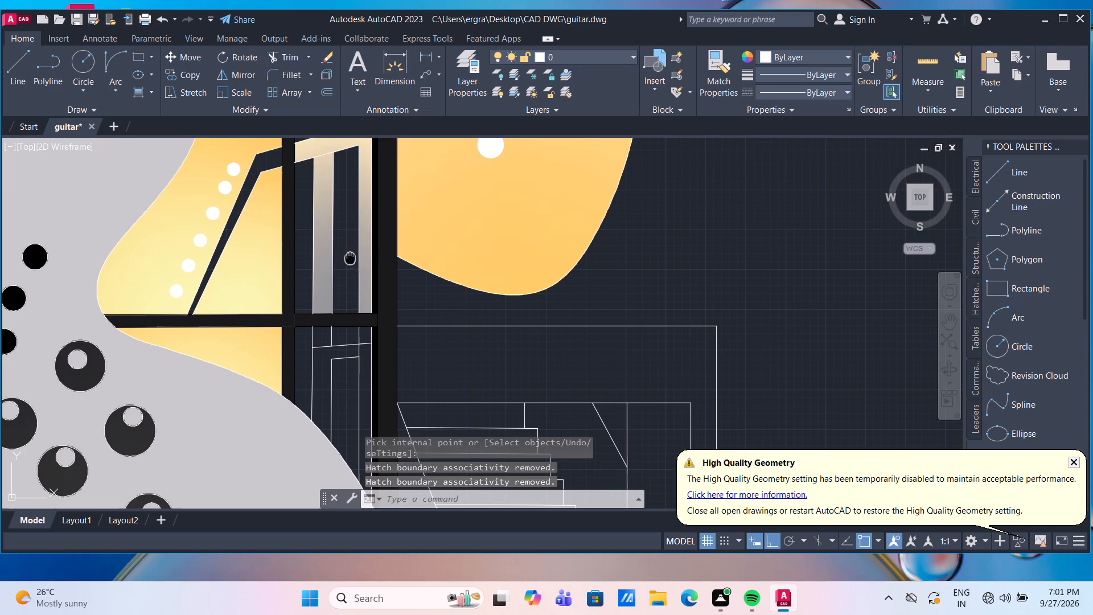
{"action": "middle_click_drag", "start_coordinate": [343, 255], "coordinate": [327, 245]}
{"action": "middle_click_drag", "start_coordinate": [324, 272], "coordinate": [312, 212]}
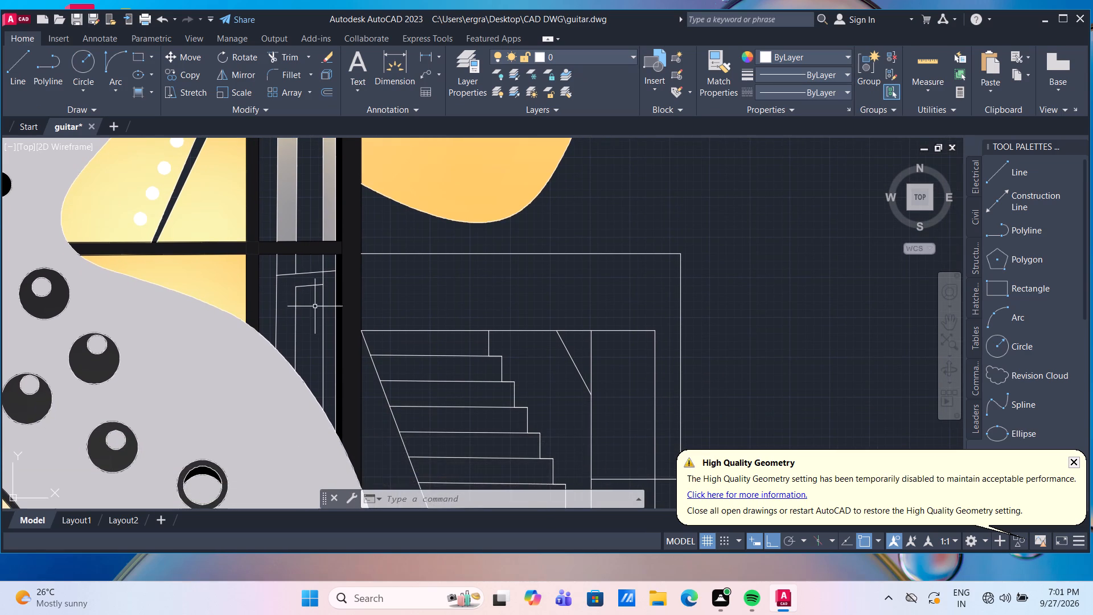
{"action": "left_click", "coordinate": [142, 93]}
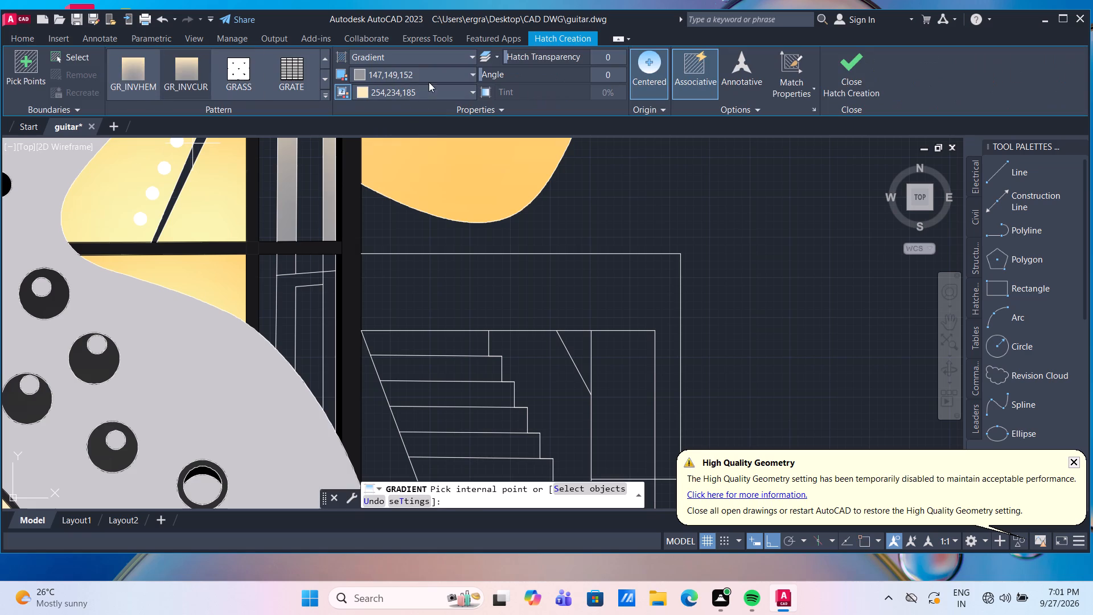
{"action": "left_click", "coordinate": [429, 91]}
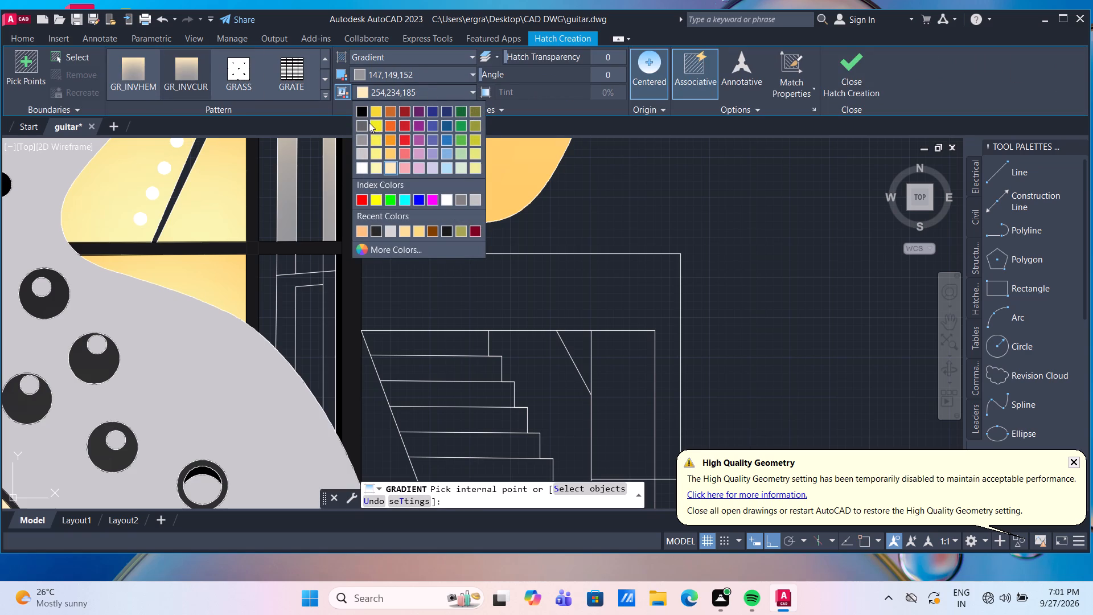
{"action": "left_click", "coordinate": [364, 125]}
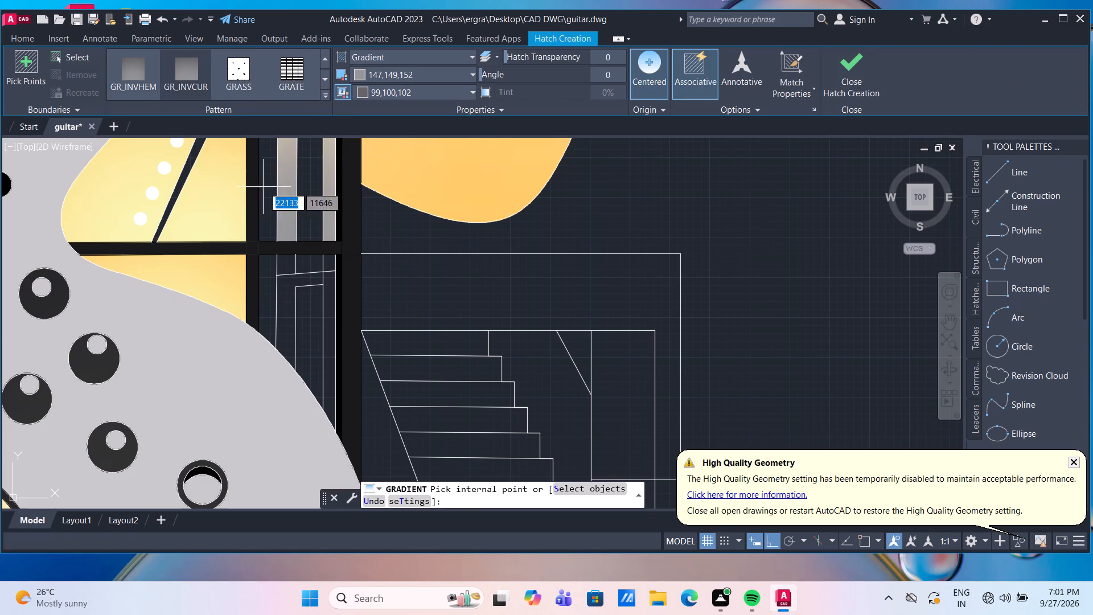
{"action": "scroll", "coordinate": [297, 288], "scroll_direction": "up", "scroll_amount": 1}
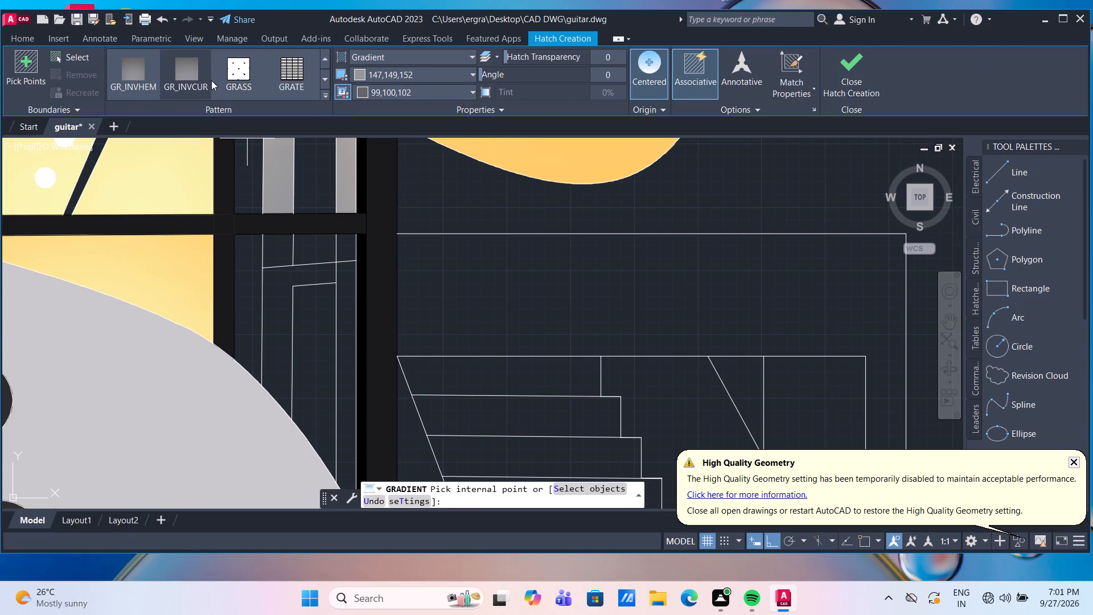
{"action": "scroll", "coordinate": [202, 88], "scroll_direction": "down", "scroll_amount": 1}
{"action": "scroll", "coordinate": [200, 82], "scroll_direction": "up", "scroll_amount": 1}
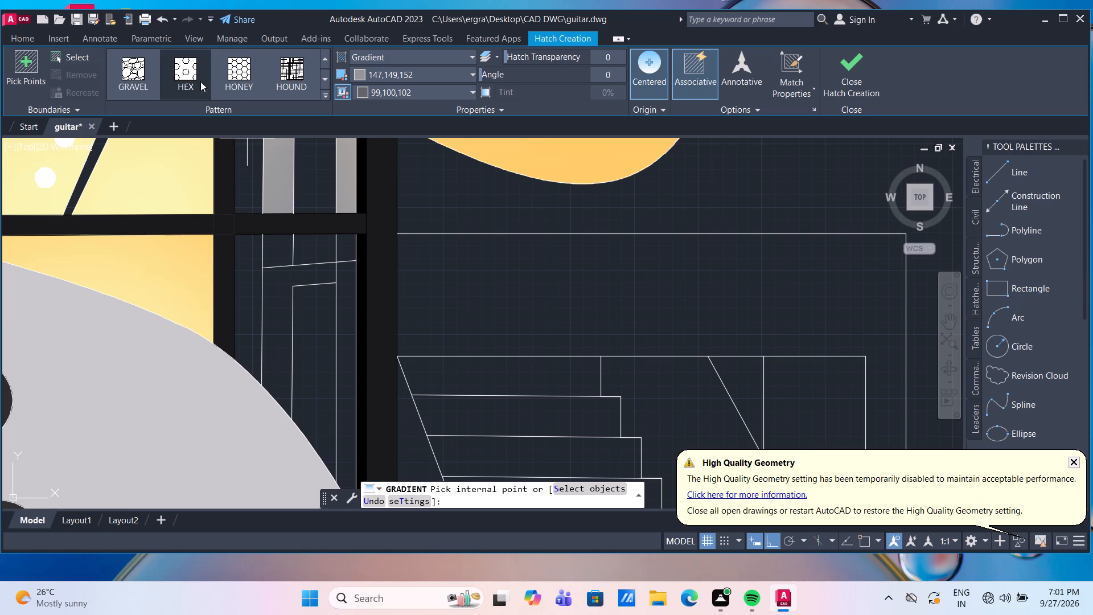
{"action": "scroll", "coordinate": [200, 81], "scroll_direction": "up", "scroll_amount": 1}
{"action": "left_click", "coordinate": [298, 71]}
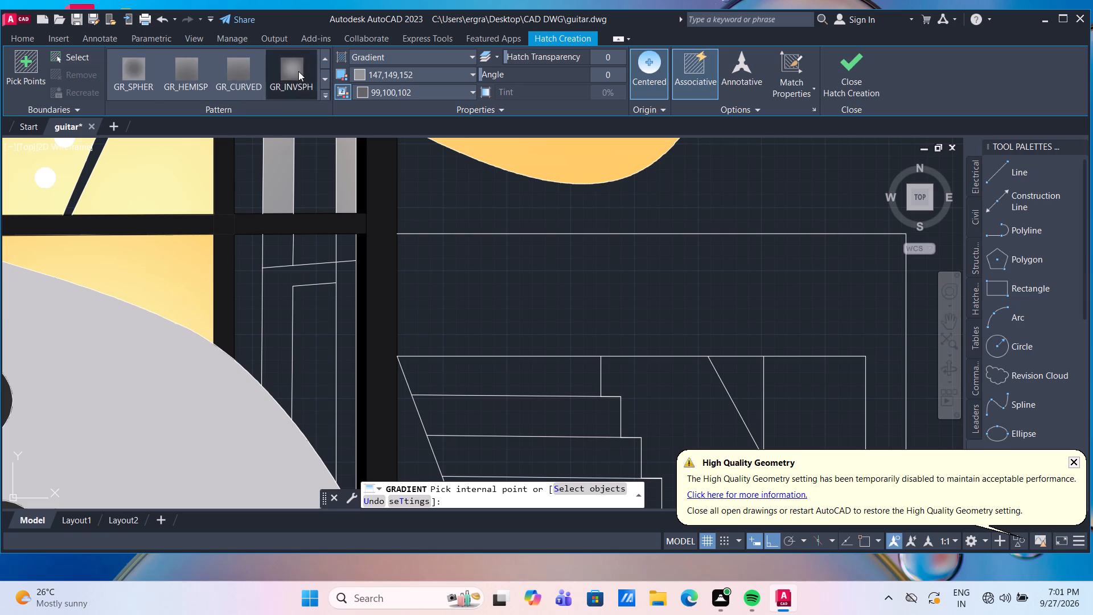
{"action": "left_click", "coordinate": [281, 283]}
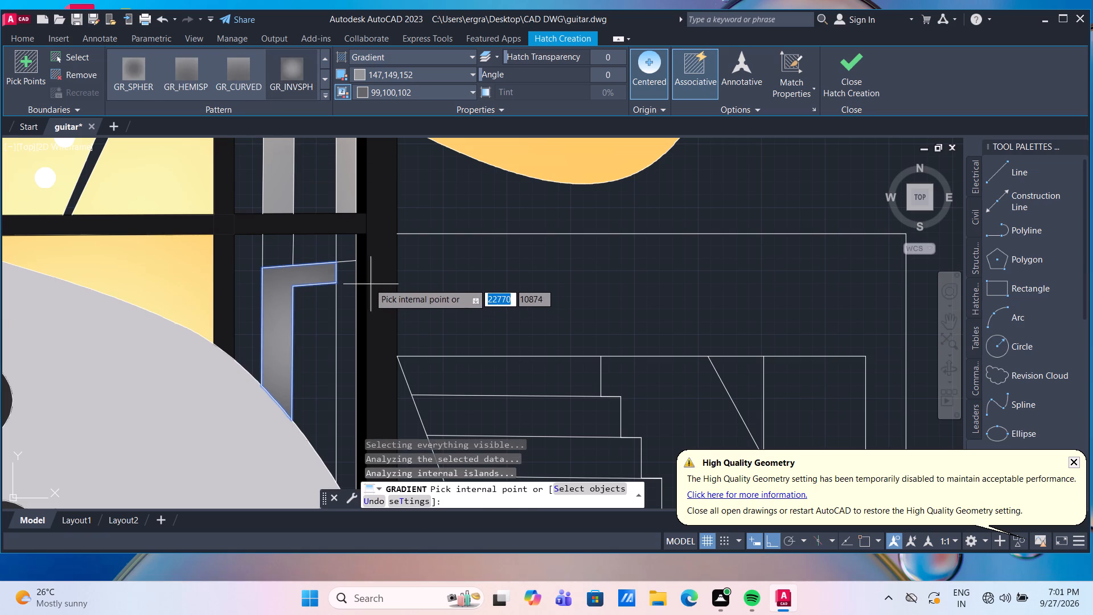
{"action": "left_click", "coordinate": [344, 297]}
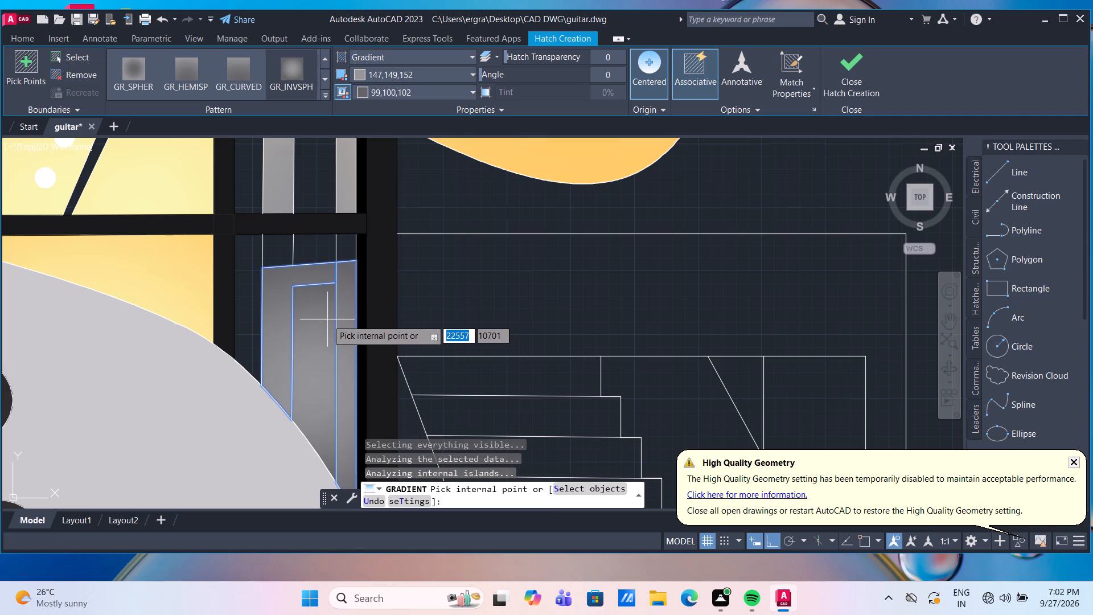
{"action": "left_click", "coordinate": [340, 253]}
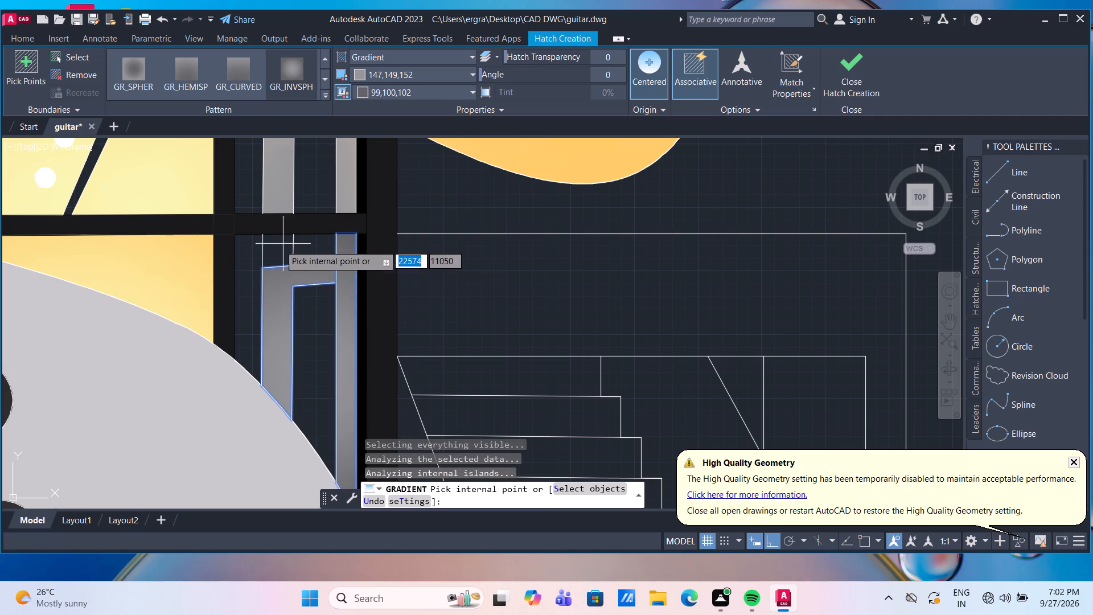
{"action": "left_click", "coordinate": [273, 252]}
{"action": "key", "text": "Return"}
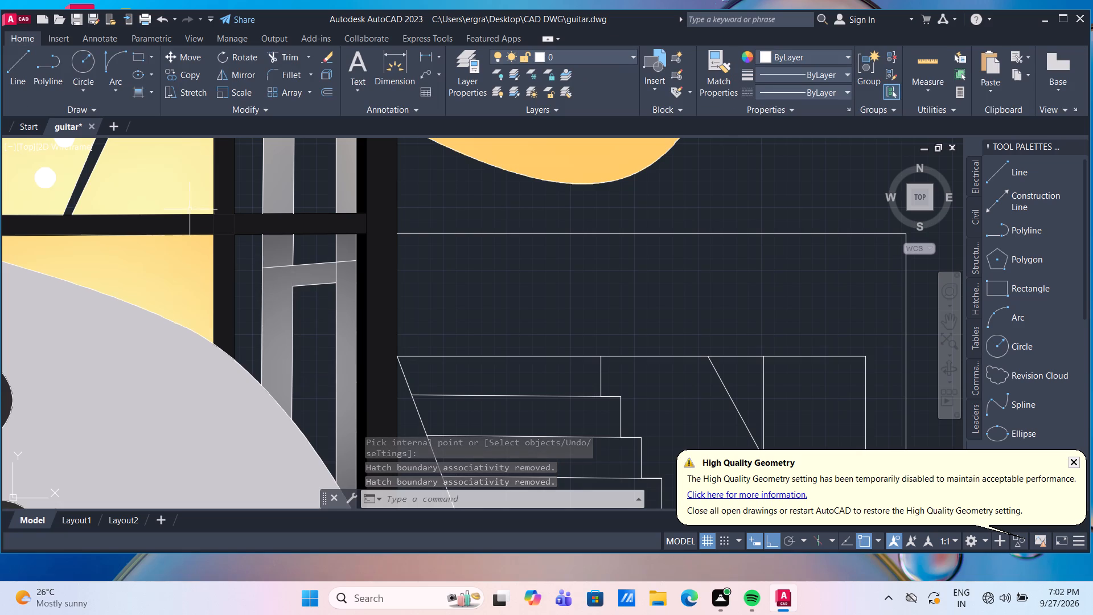
Fill the panes between the frame strips above the horizontal mullion with a GR_SPHER gradient of 254,234,185 and 247,242,129.
{"action": "scroll", "coordinate": [280, 257], "scroll_direction": "down", "scroll_amount": 2}
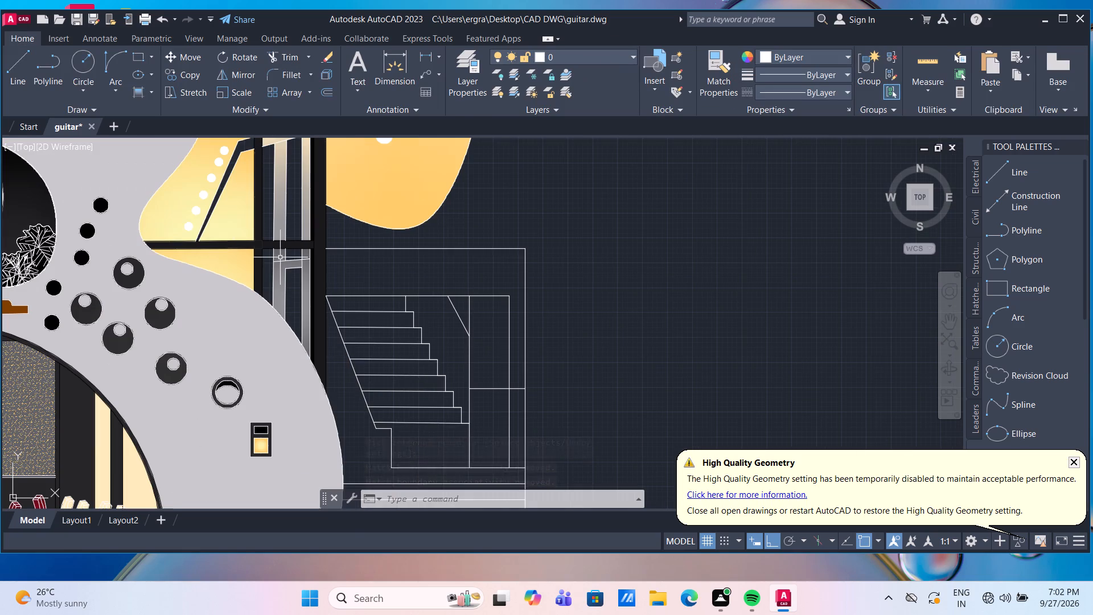
{"action": "left_click", "coordinate": [135, 95]}
{"action": "left_click", "coordinate": [385, 89]}
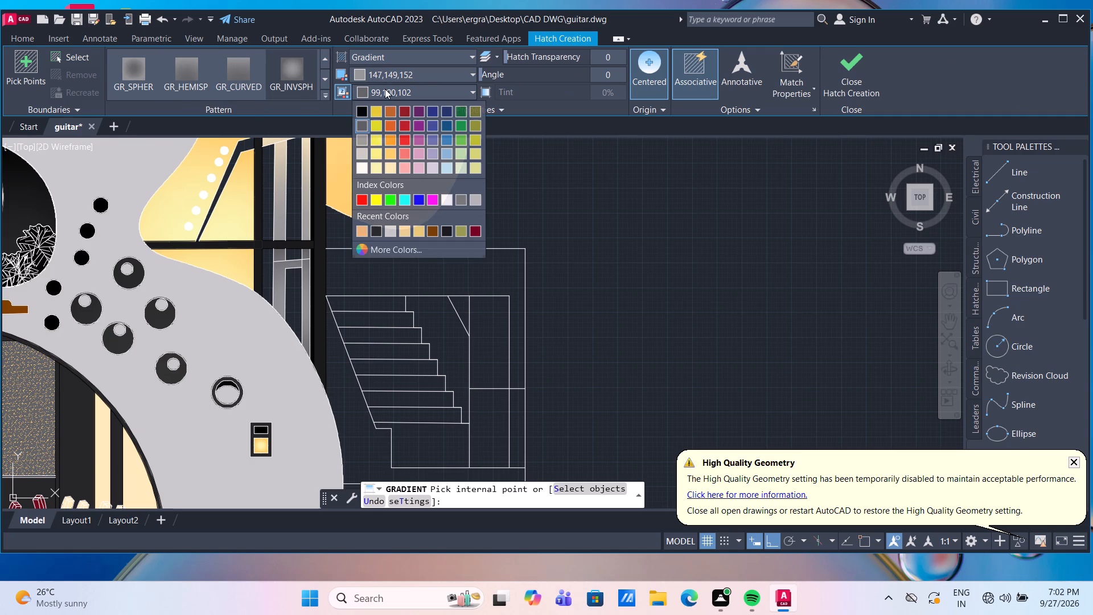
{"action": "left_click", "coordinate": [378, 122]}
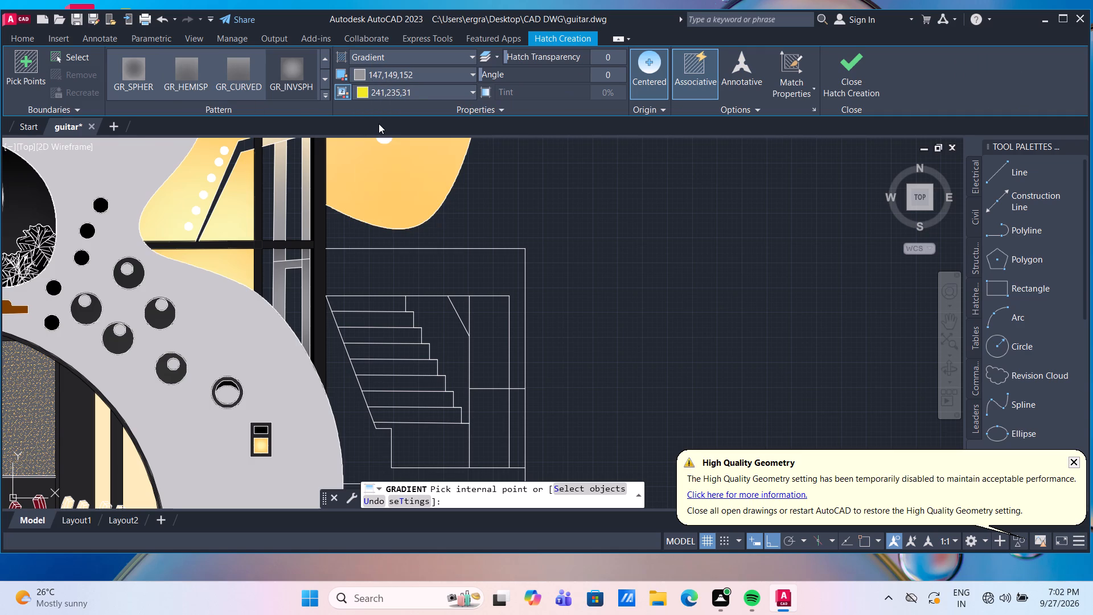
{"action": "left_click", "coordinate": [389, 91]}
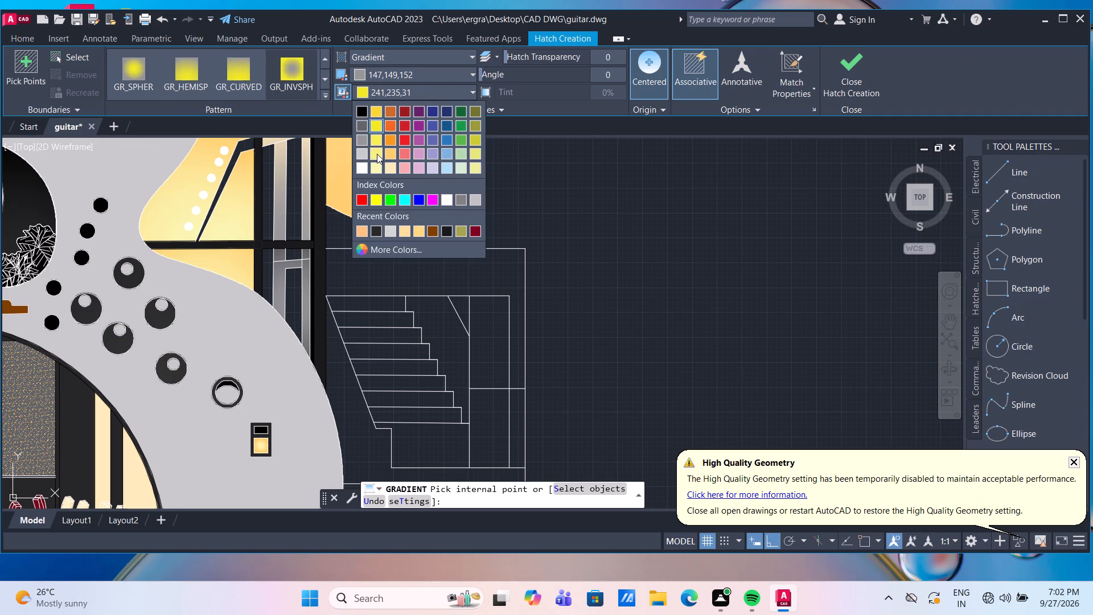
{"action": "left_click", "coordinate": [377, 154]}
{"action": "left_click", "coordinate": [402, 76]}
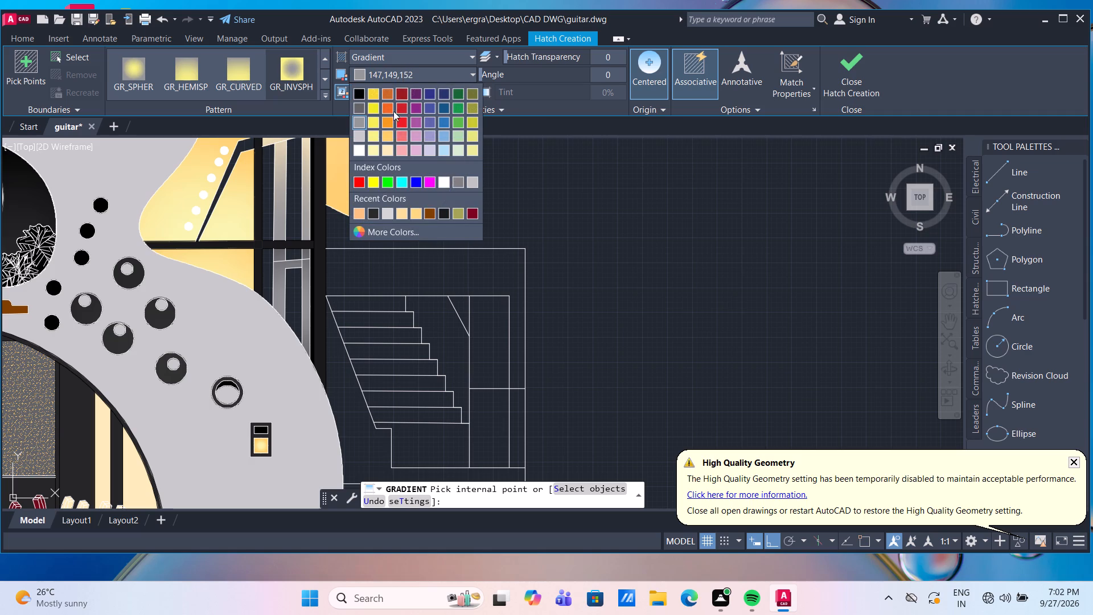
{"action": "left_click", "coordinate": [388, 151]}
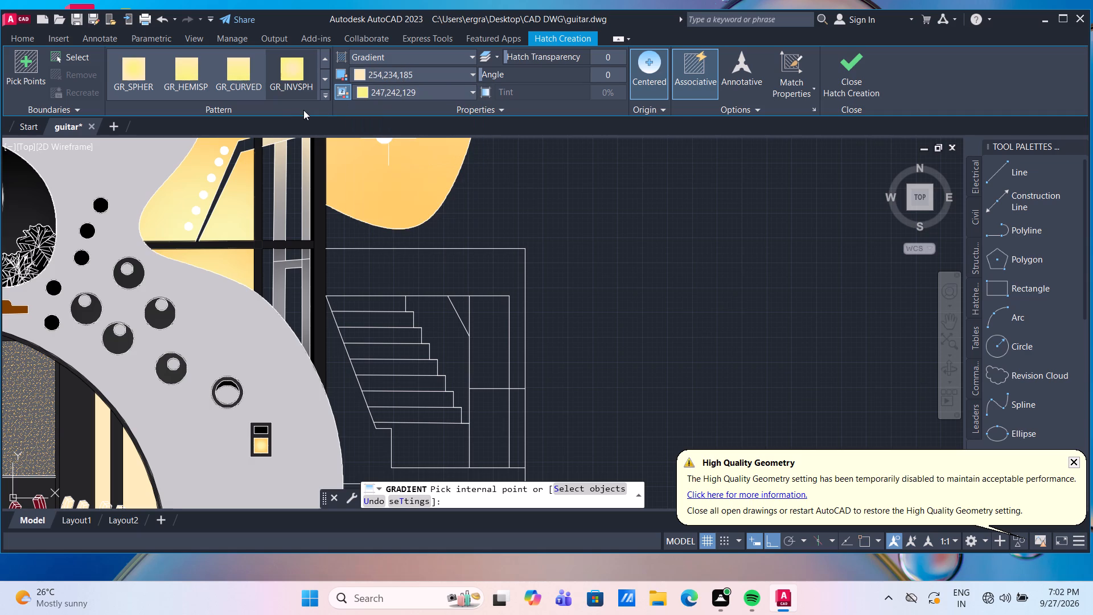
{"action": "left_click", "coordinate": [139, 73]}
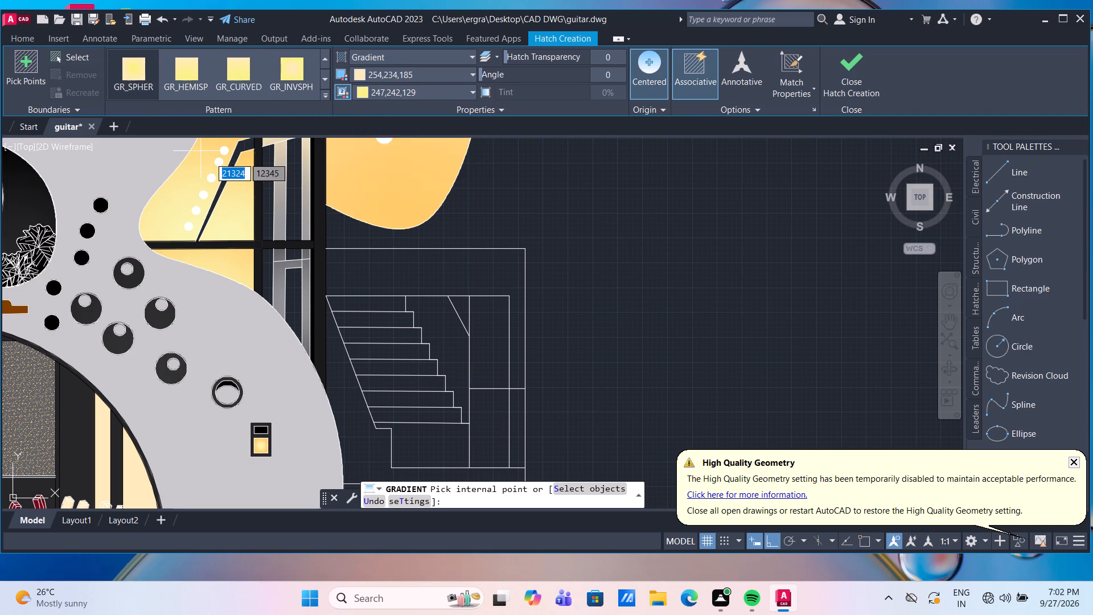
{"action": "scroll", "coordinate": [280, 205], "scroll_direction": "up", "scroll_amount": 1}
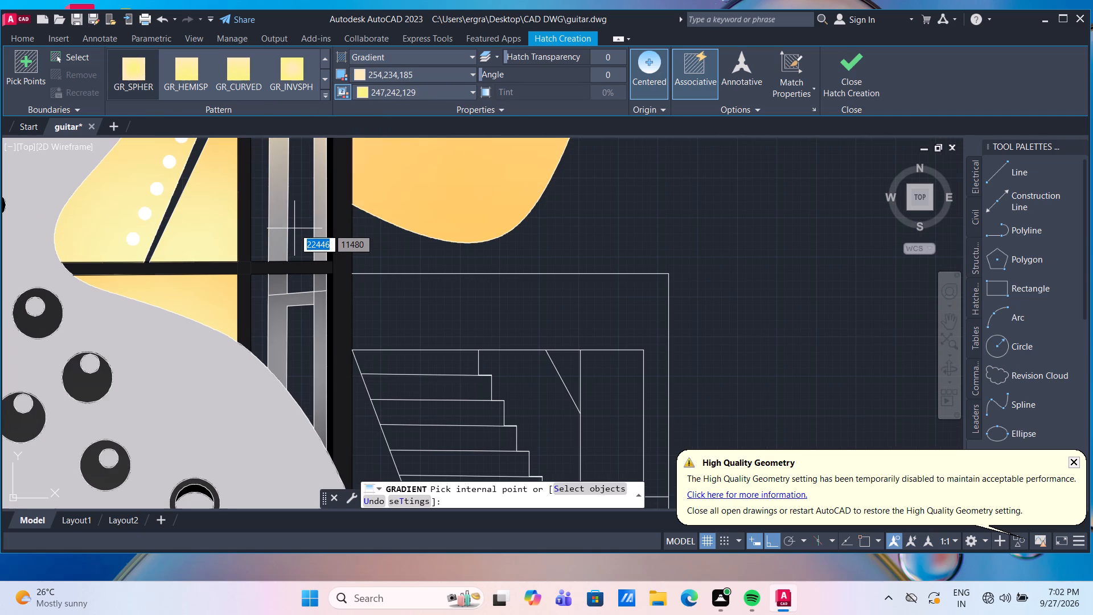
{"action": "middle_click_drag", "start_coordinate": [295, 229], "coordinate": [294, 292]}
{"action": "scroll", "coordinate": [294, 293], "scroll_direction": "down", "scroll_amount": 1}
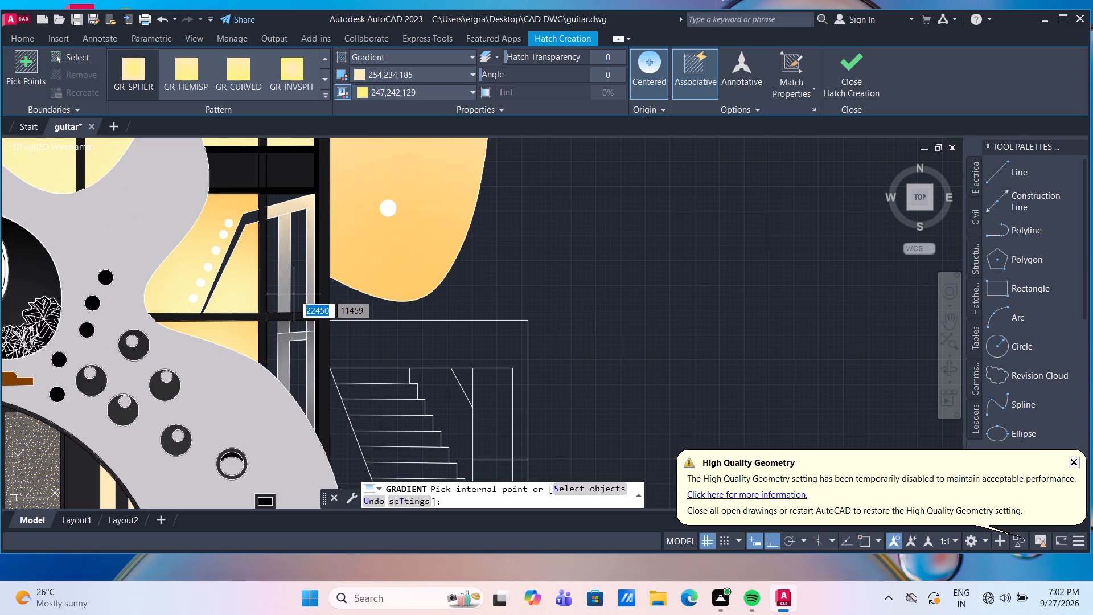
{"action": "left_click", "coordinate": [271, 265]}
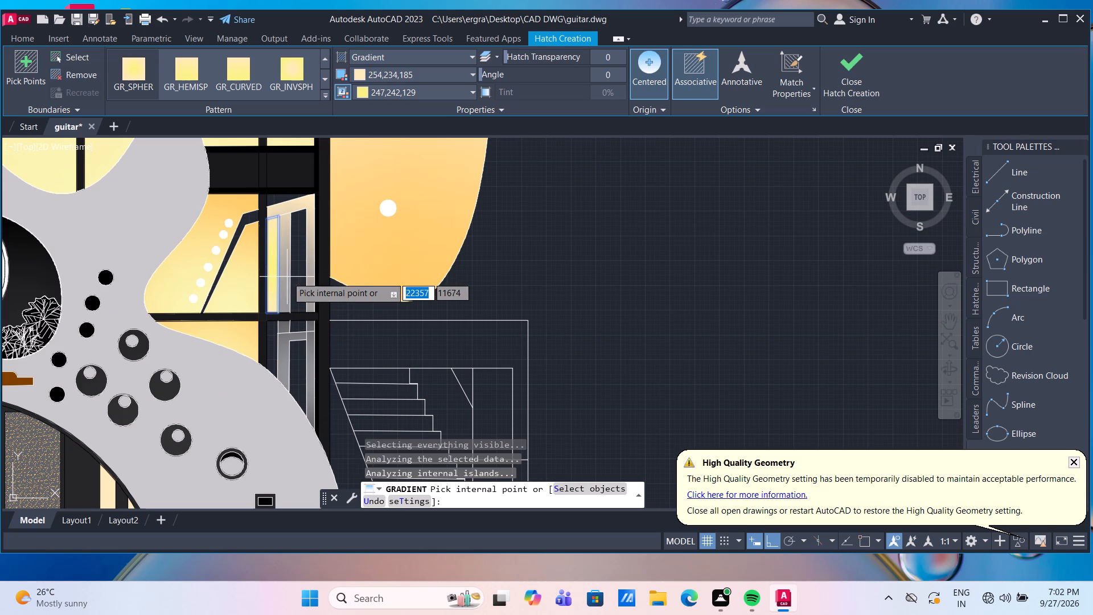
{"action": "left_click", "coordinate": [299, 277]}
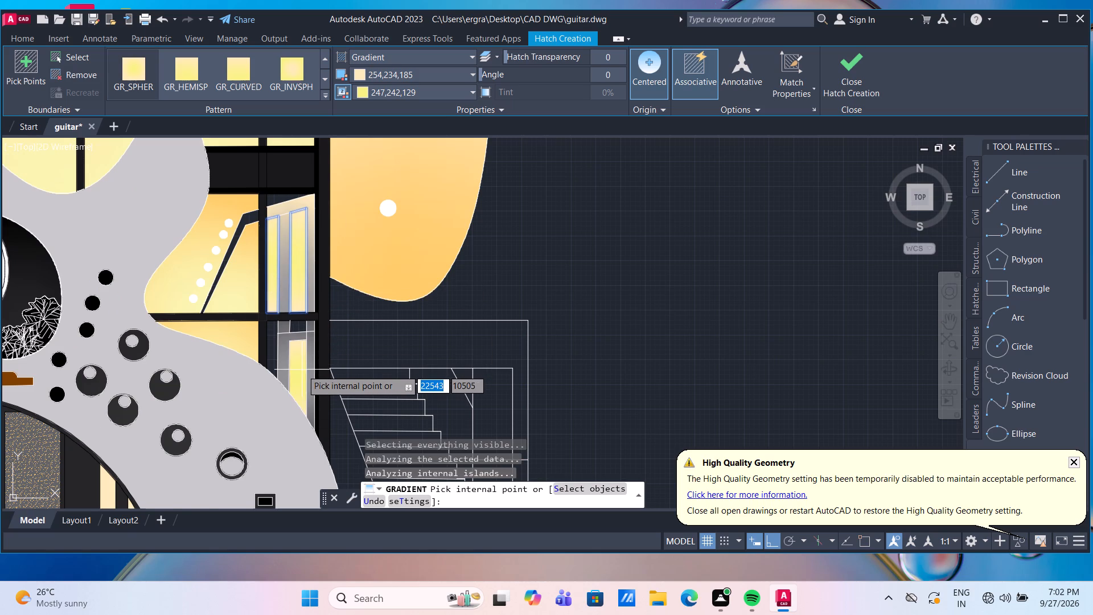
Fill the panes between the frame strips below the horizontal mullion with the same 254,234,185 and 247,242,129 gradient.
{"action": "scroll", "coordinate": [302, 370], "scroll_direction": "up", "scroll_amount": 1}
{"action": "left_click", "coordinate": [290, 355]}
{"action": "left_click", "coordinate": [250, 315]}
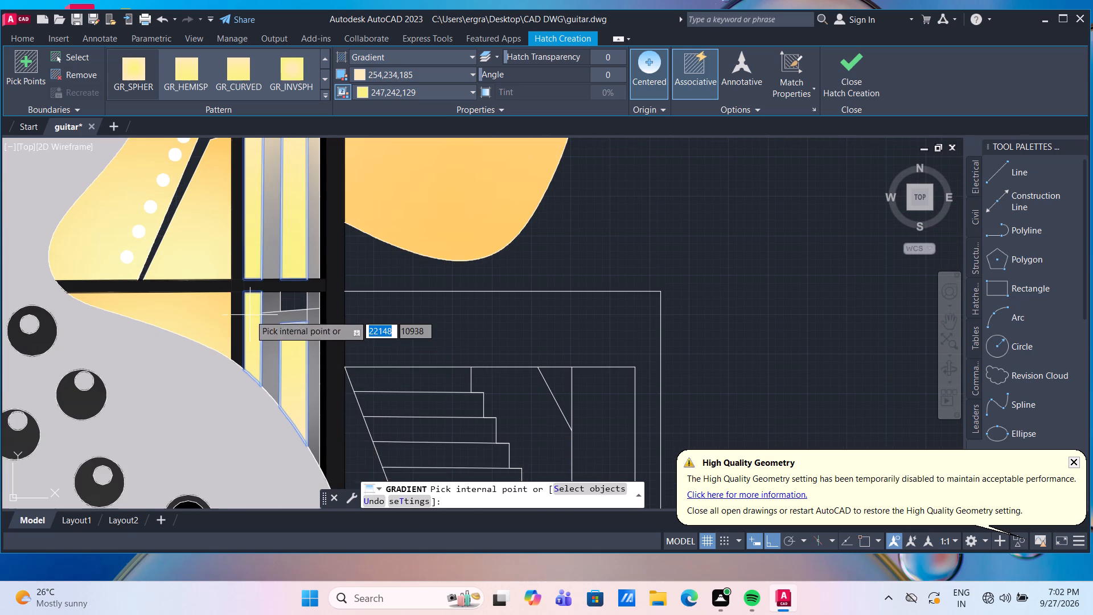
{"action": "left_click", "coordinate": [286, 306]}
{"action": "scroll", "coordinate": [432, 314], "scroll_direction": "down", "scroll_amount": 2}
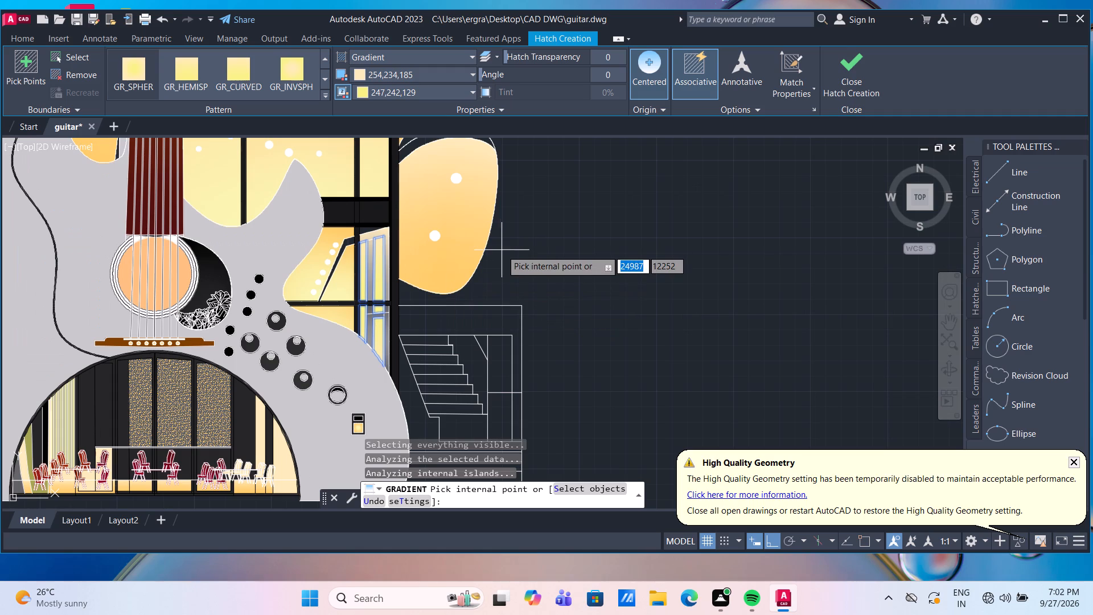
{"action": "key", "text": "Return"}
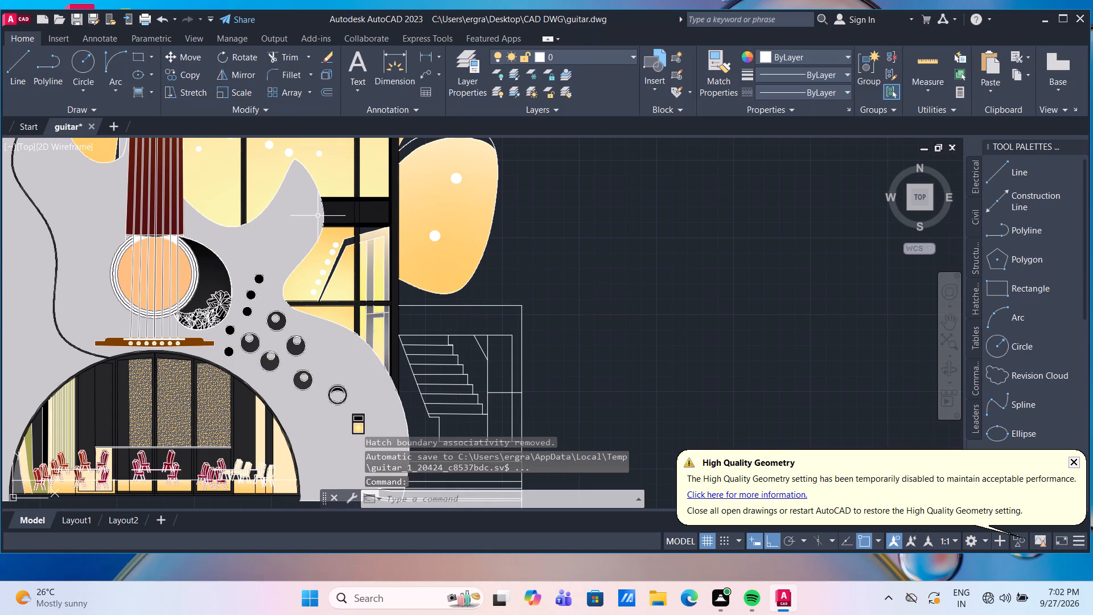
Fill the slanted bar beside the white circles and the wedge beneath the black beam with a solid 41,41,41 hatch.
{"action": "scroll", "coordinate": [318, 216], "scroll_direction": "up", "scroll_amount": 1}
{"action": "scroll", "coordinate": [386, 198], "scroll_direction": "up", "scroll_amount": 2}
{"action": "middle_click_drag", "start_coordinate": [402, 236], "coordinate": [403, 237]}
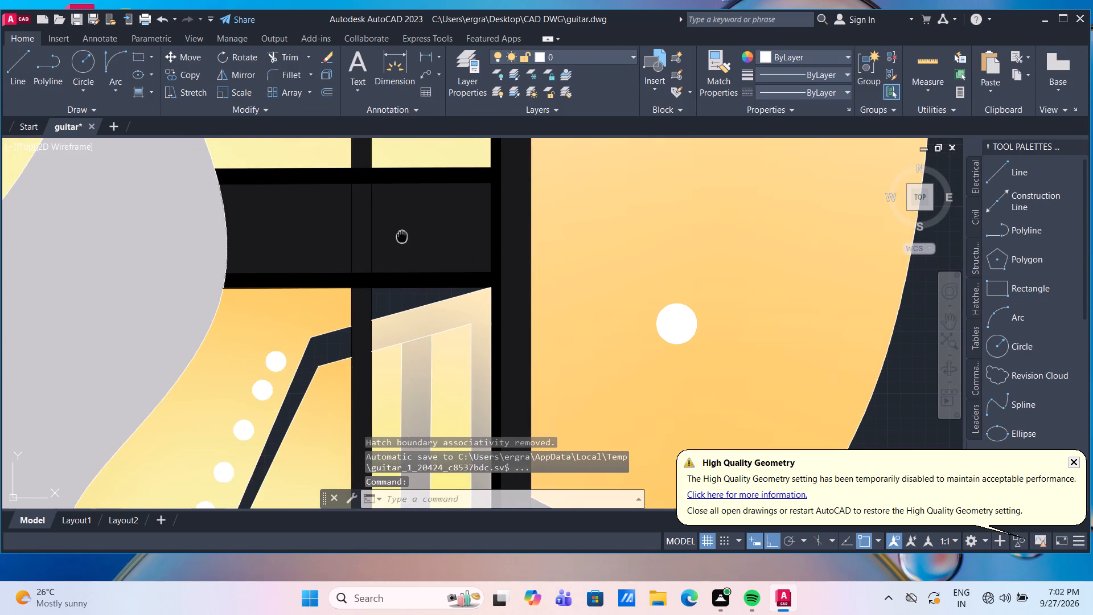
{"action": "middle_click_drag", "start_coordinate": [403, 237], "coordinate": [394, 267]}
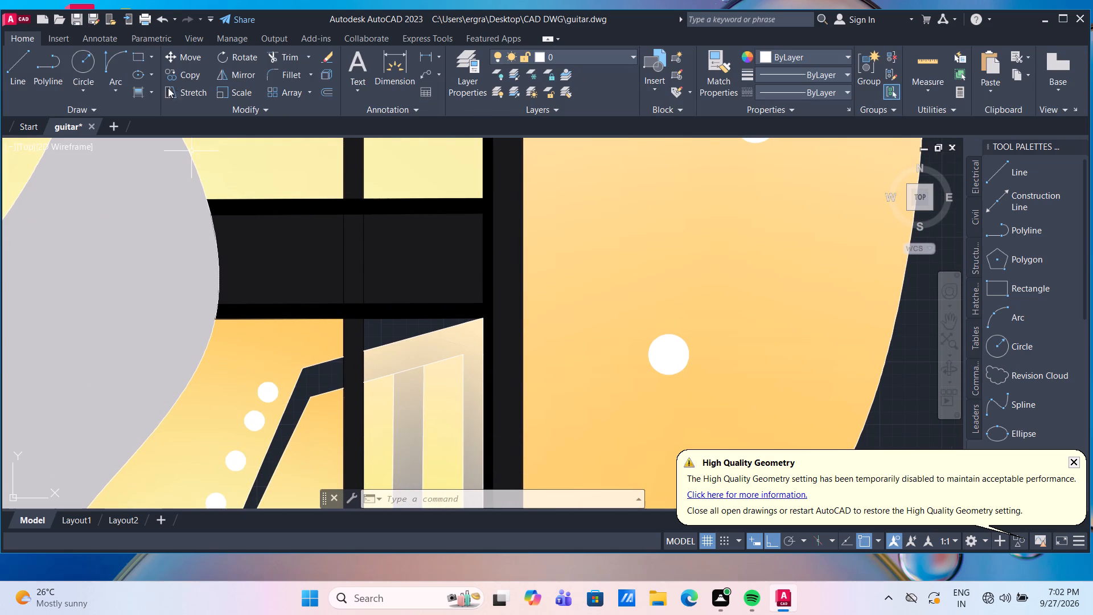
{"action": "left_click", "coordinate": [149, 91]}
{"action": "left_click", "coordinate": [145, 111]}
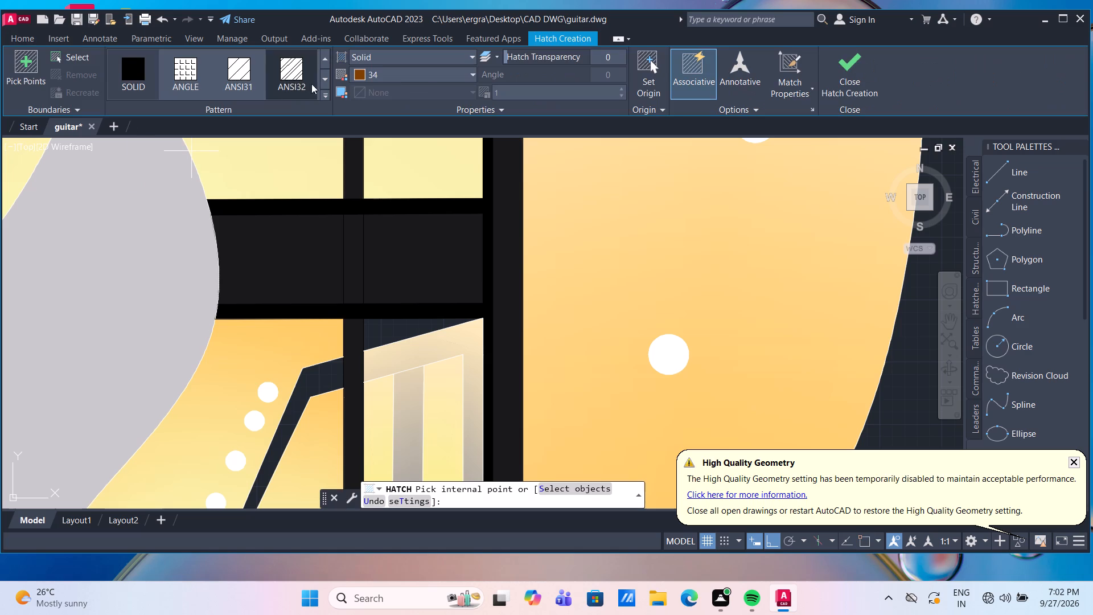
{"action": "left_click", "coordinate": [417, 77]}
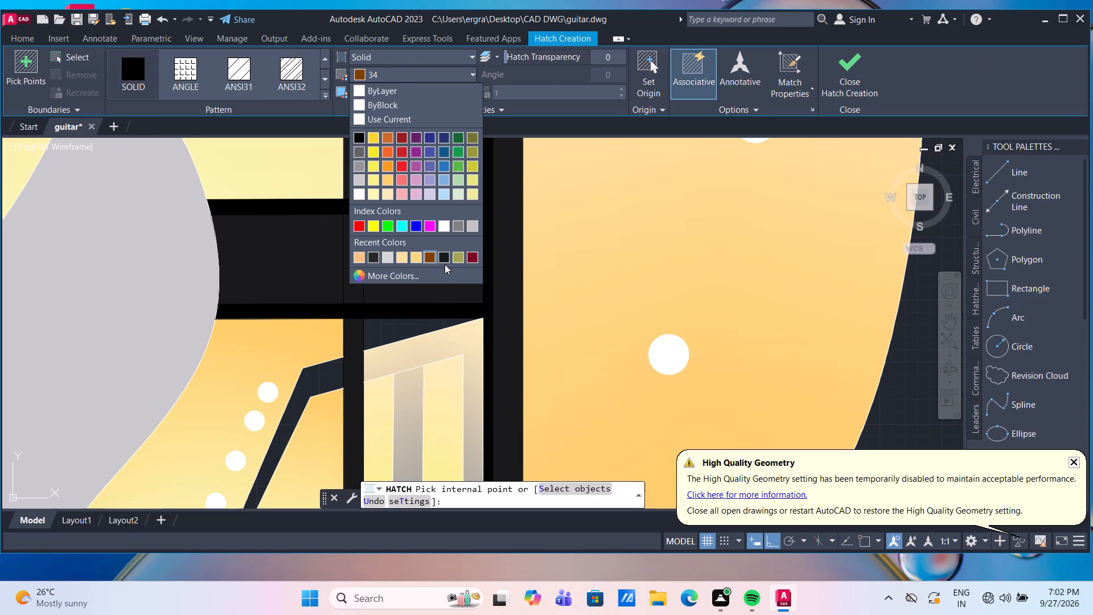
{"action": "left_click", "coordinate": [372, 260]}
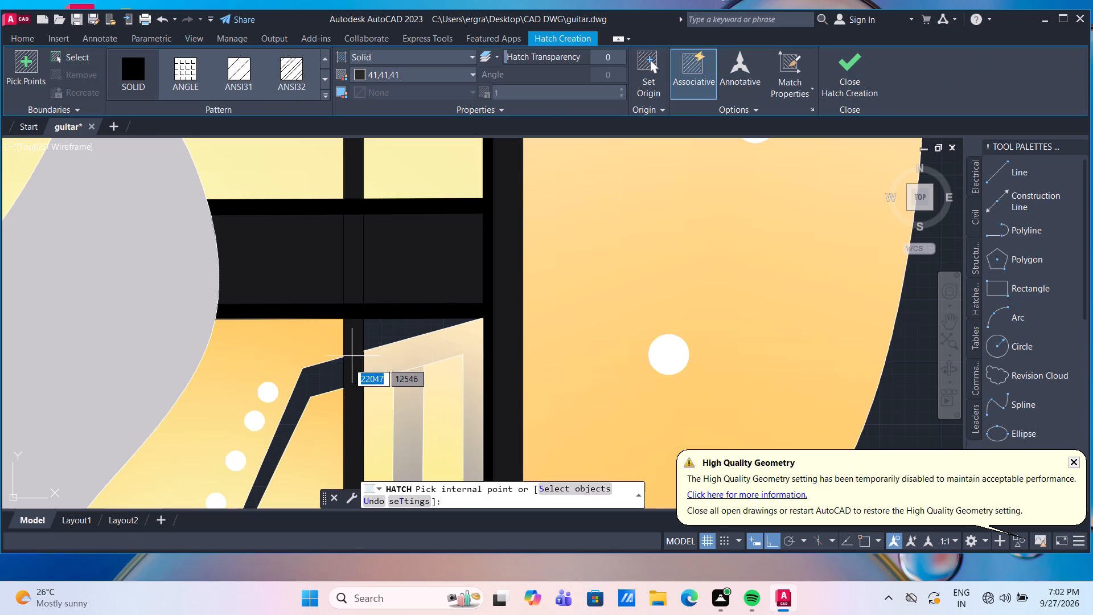
{"action": "left_click", "coordinate": [330, 383]}
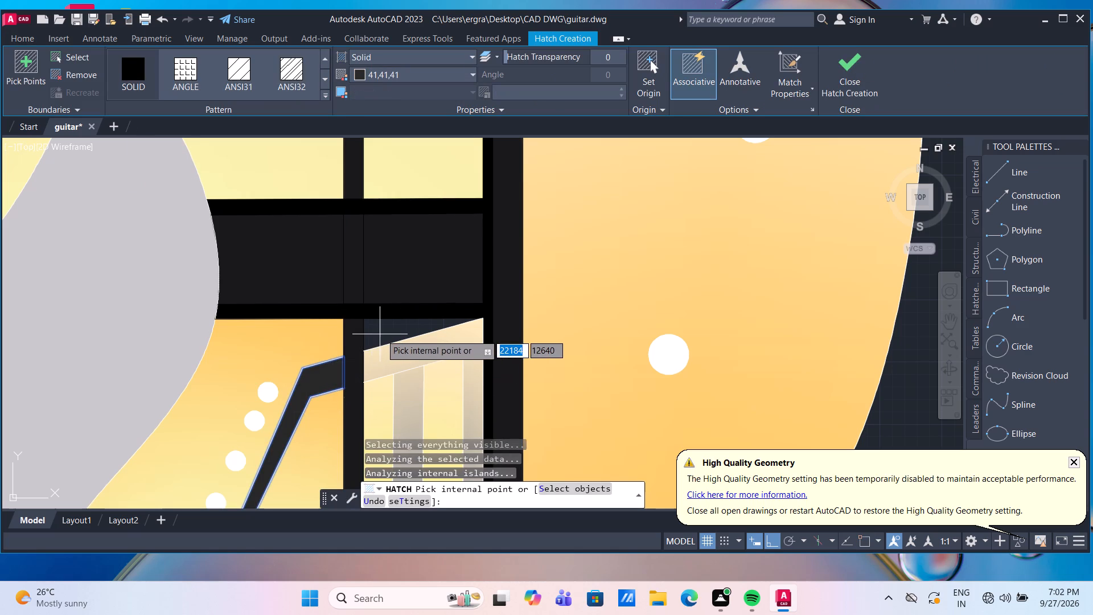
{"action": "left_click", "coordinate": [381, 334]}
{"action": "key", "text": "Return"}
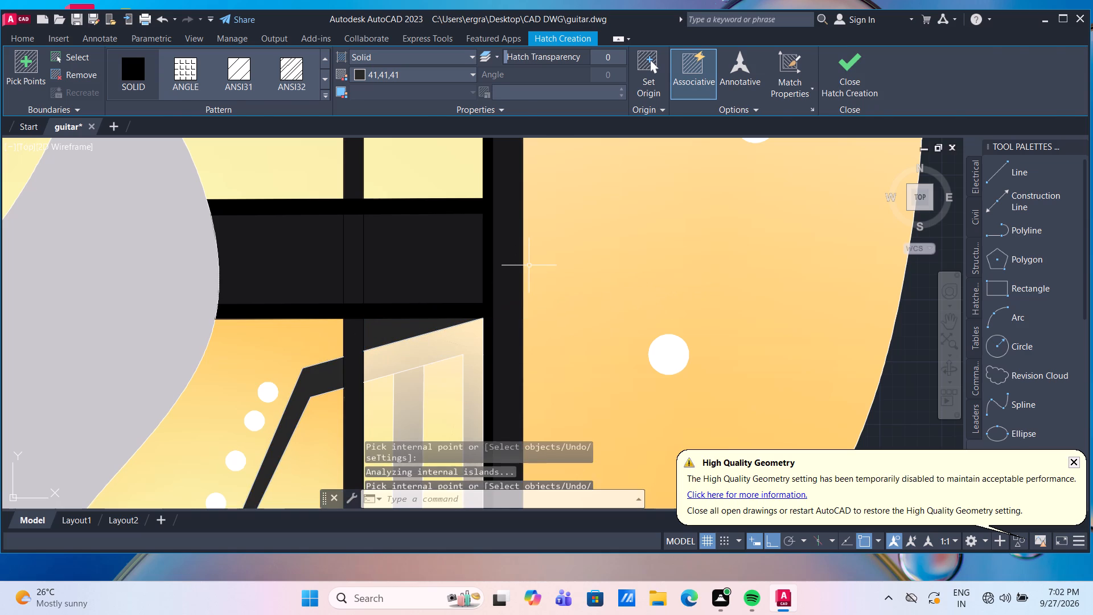
Fill the curved band along the upper edge of the small orange side lobe with a solid 199,200,202 hatch.
{"action": "scroll", "coordinate": [529, 265], "scroll_direction": "down", "scroll_amount": 2}
{"action": "scroll", "coordinate": [482, 212], "scroll_direction": "down", "scroll_amount": 2}
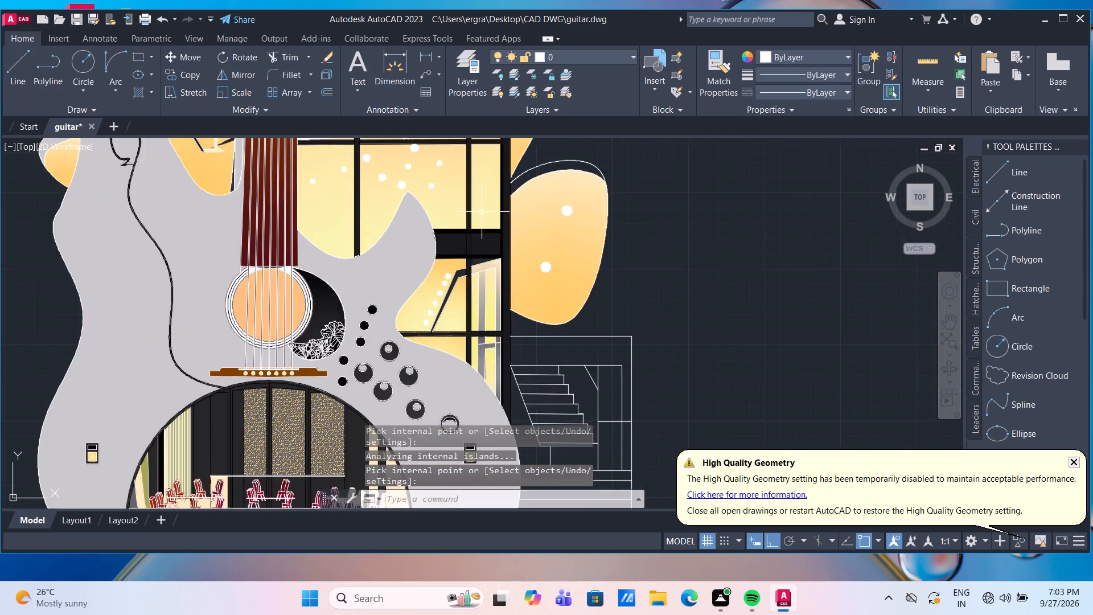
{"action": "middle_click_drag", "start_coordinate": [618, 285], "coordinate": [619, 285]}
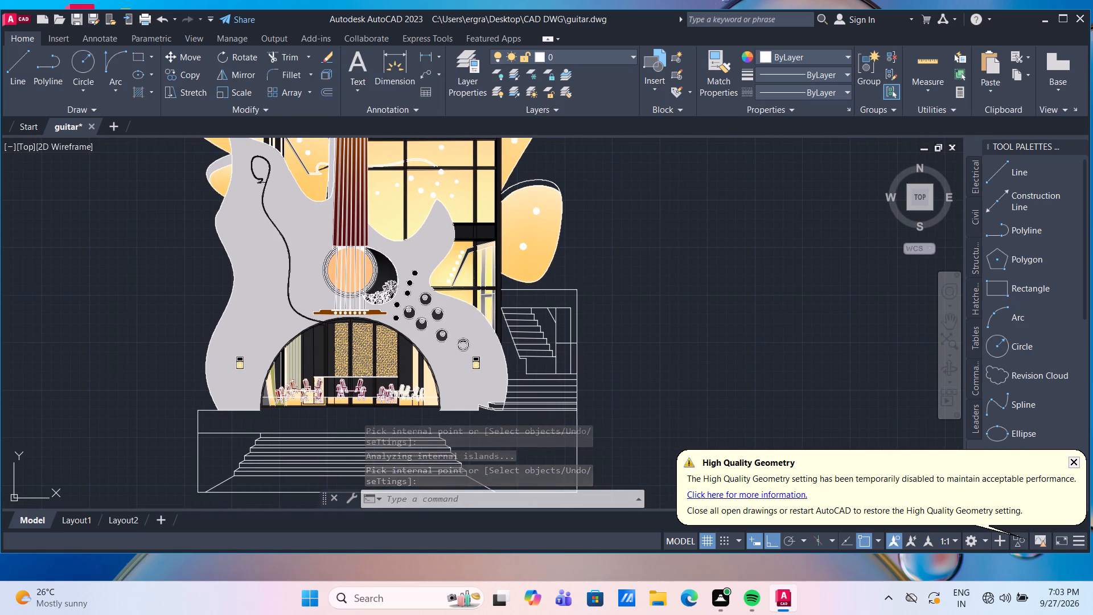
{"action": "middle_click_drag", "start_coordinate": [619, 285], "coordinate": [623, 281]}
{"action": "scroll", "coordinate": [623, 278], "scroll_direction": "down", "scroll_amount": 1}
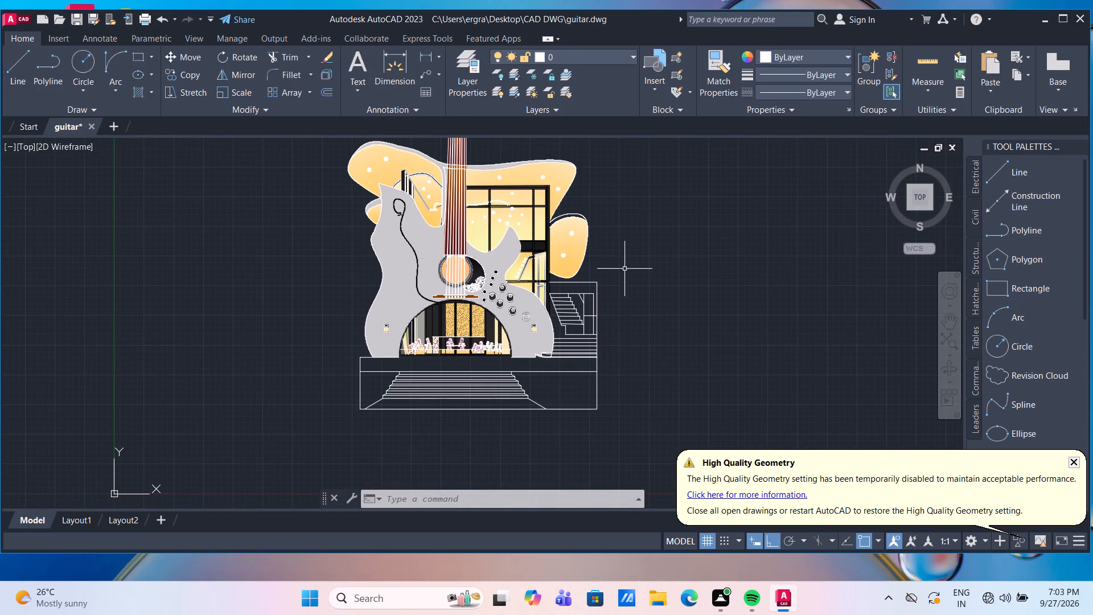
{"action": "scroll", "coordinate": [620, 229], "scroll_direction": "up", "scroll_amount": 1}
{"action": "scroll", "coordinate": [568, 182], "scroll_direction": "up", "scroll_amount": 1}
{"action": "middle_click_drag", "start_coordinate": [560, 185], "coordinate": [593, 234]}
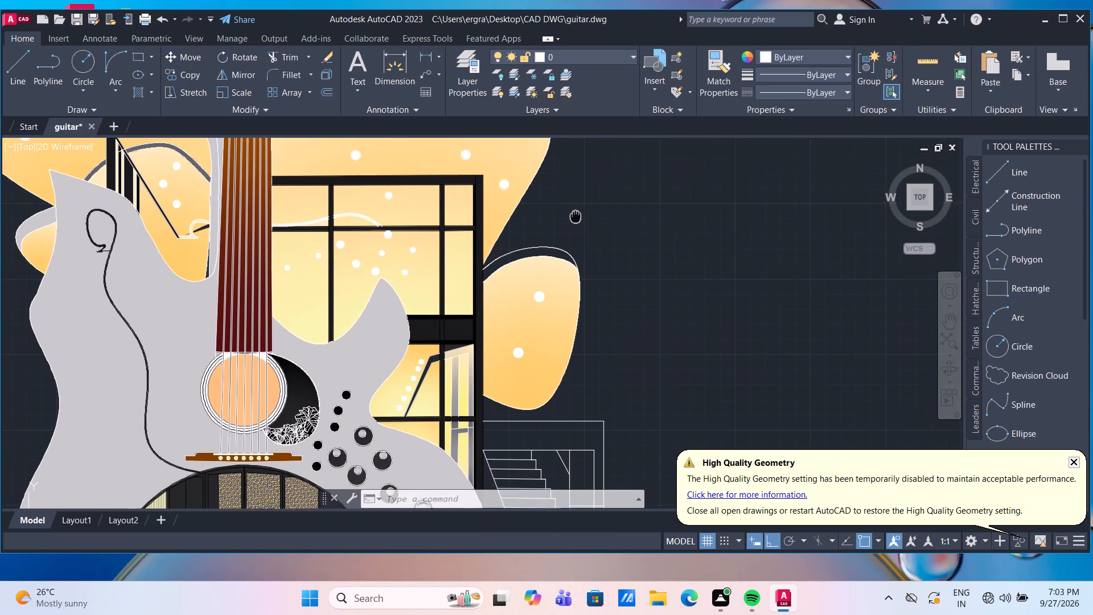
{"action": "middle_click_drag", "start_coordinate": [593, 234], "coordinate": [606, 245]}
{"action": "left_click", "coordinate": [142, 99]}
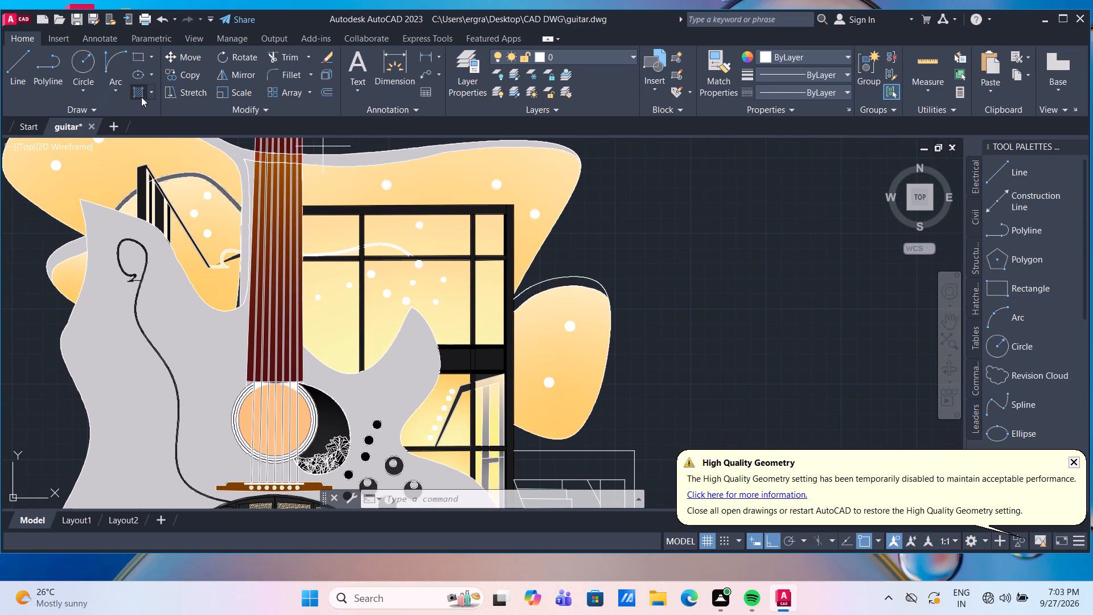
{"action": "left_click", "coordinate": [432, 72]}
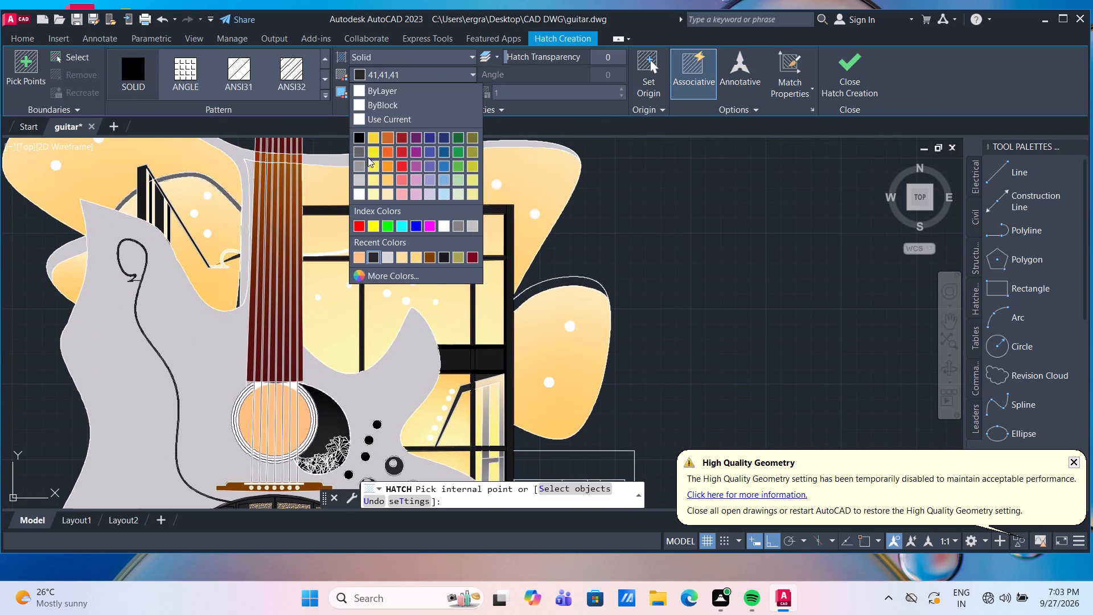
{"action": "left_click", "coordinate": [360, 178]}
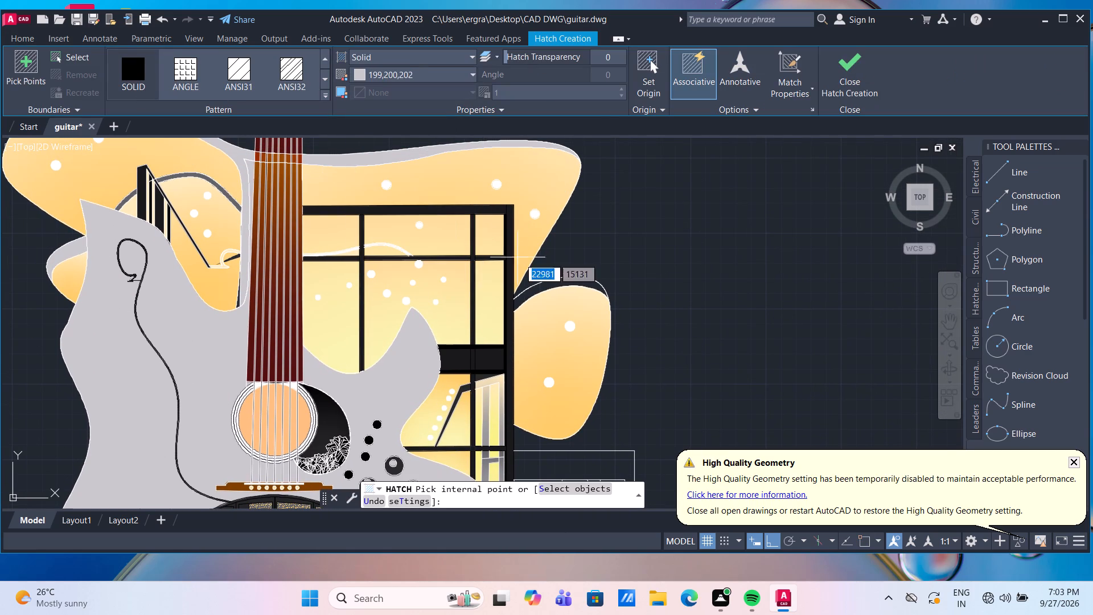
{"action": "left_click", "coordinate": [556, 285]}
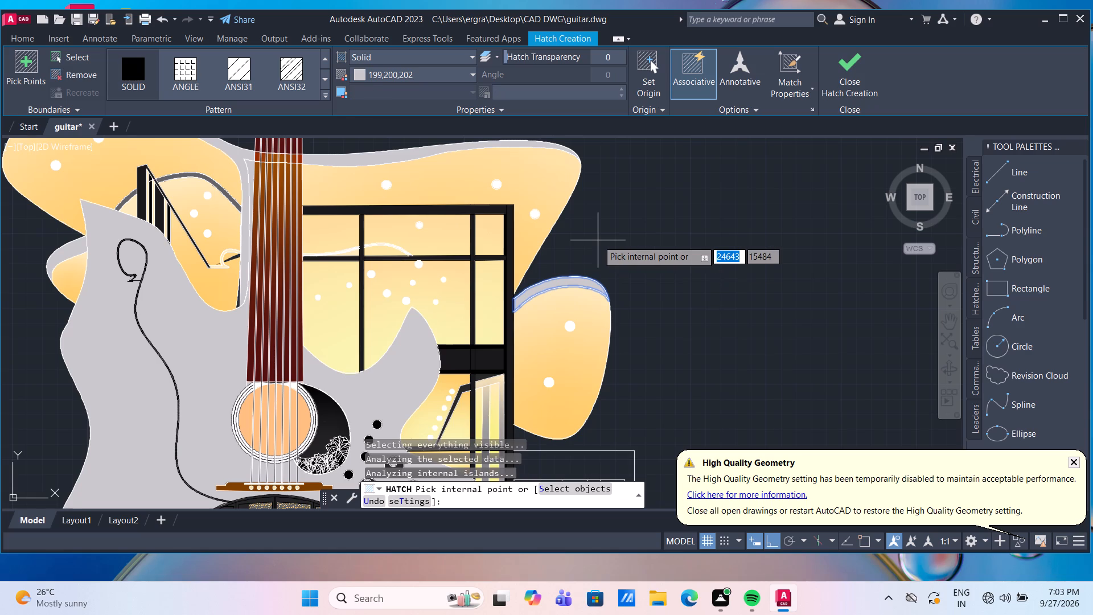
Fill the L-shaped wall around the side staircase with the same solid 199,200,202 hatch.
{"action": "scroll", "coordinate": [595, 245], "scroll_direction": "down", "scroll_amount": 2}
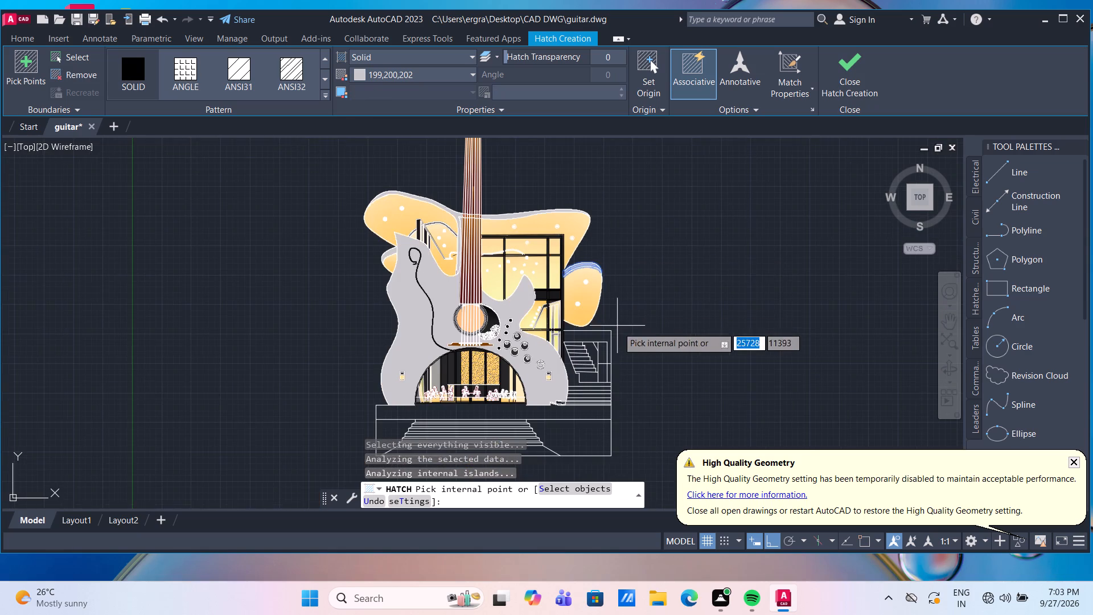
{"action": "middle_click_drag", "start_coordinate": [618, 327], "coordinate": [557, 250]}
{"action": "scroll", "coordinate": [544, 250], "scroll_direction": "up", "scroll_amount": 2}
{"action": "left_click", "coordinate": [542, 274]}
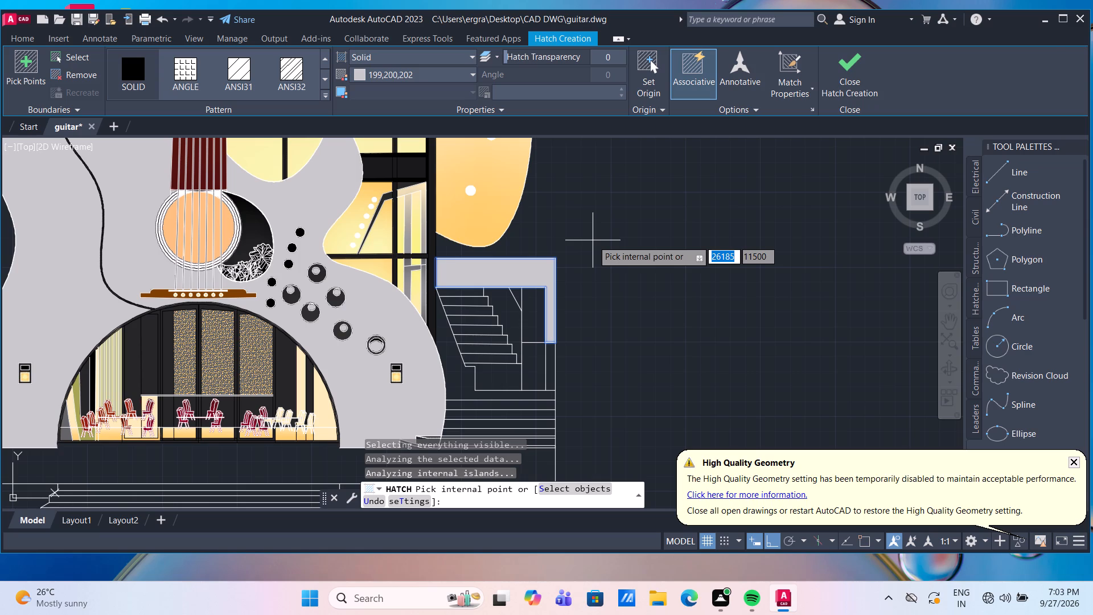
{"action": "key", "text": "Return"}
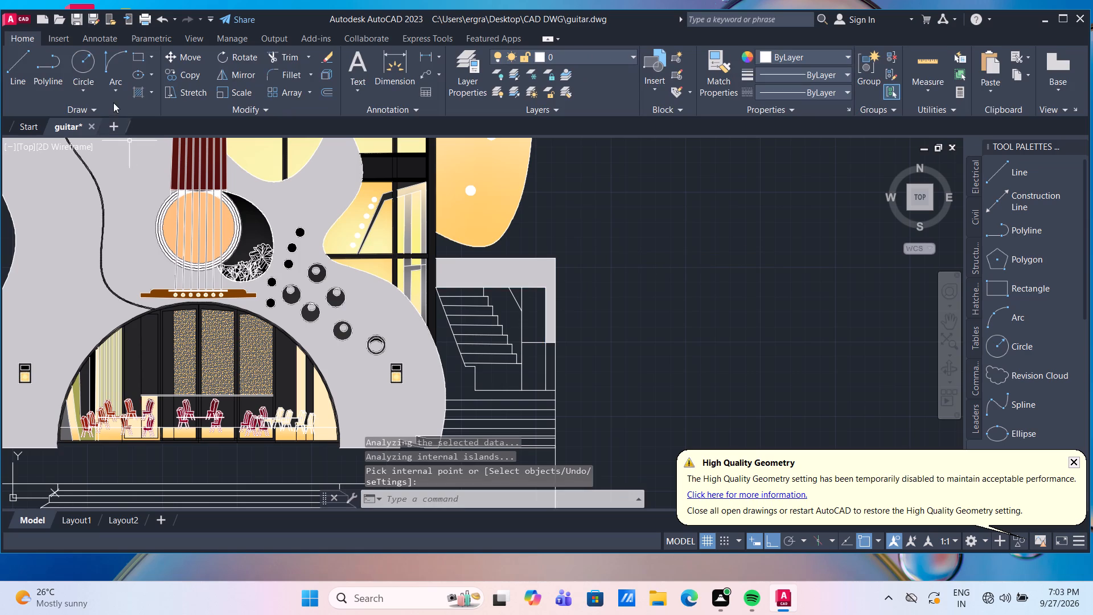
Fill the two lower wall panels beside the side staircase with a solid 99,100,102 hatch.
{"action": "left_click", "coordinate": [139, 91]}
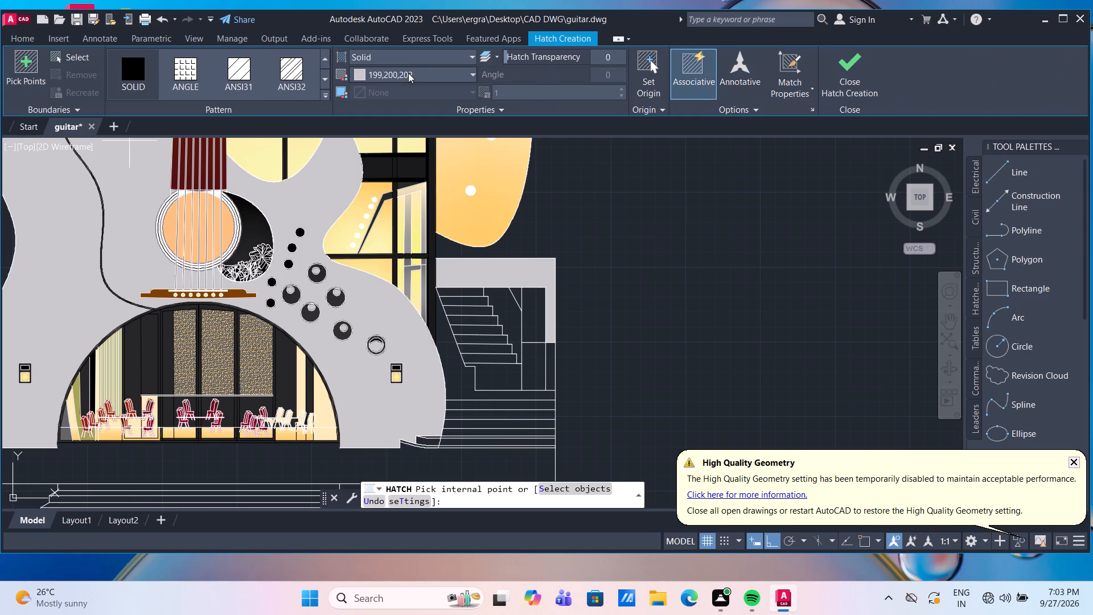
{"action": "left_click", "coordinate": [408, 73]}
{"action": "left_click", "coordinate": [363, 153]}
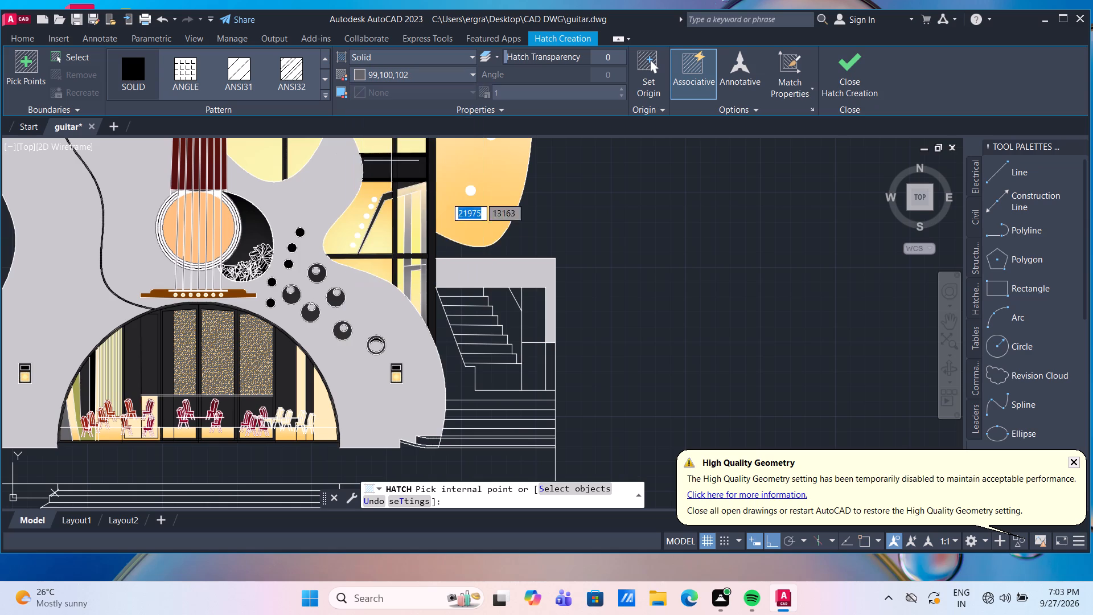
{"action": "scroll", "coordinate": [548, 378], "scroll_direction": "up", "scroll_amount": 3}
{"action": "left_click", "coordinate": [459, 344]}
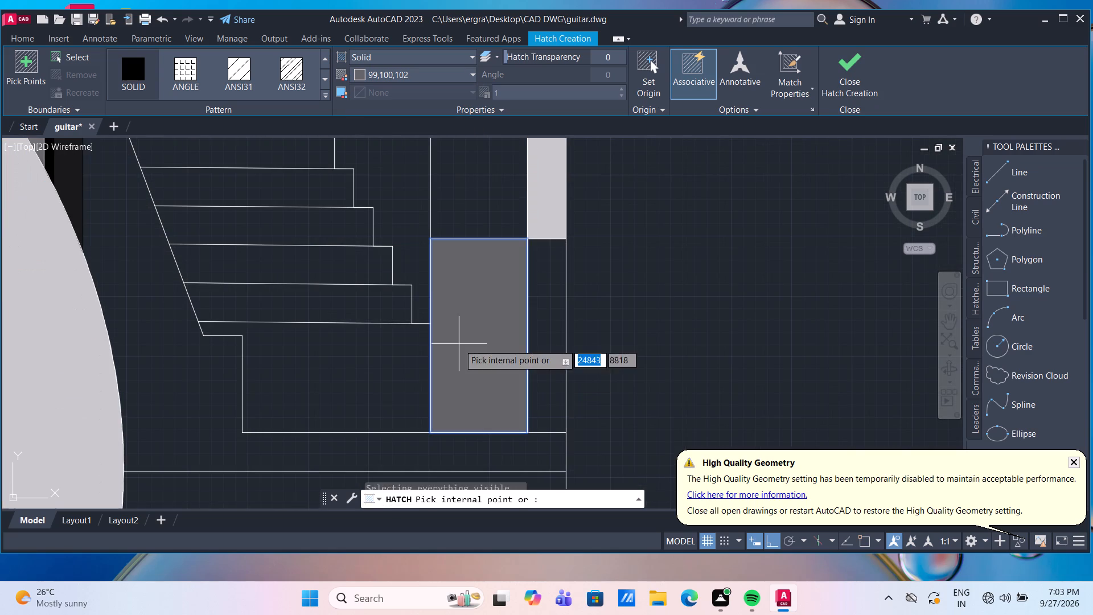
{"action": "left_click", "coordinate": [561, 343]}
{"action": "scroll", "coordinate": [577, 319], "scroll_direction": "down", "scroll_amount": 3}
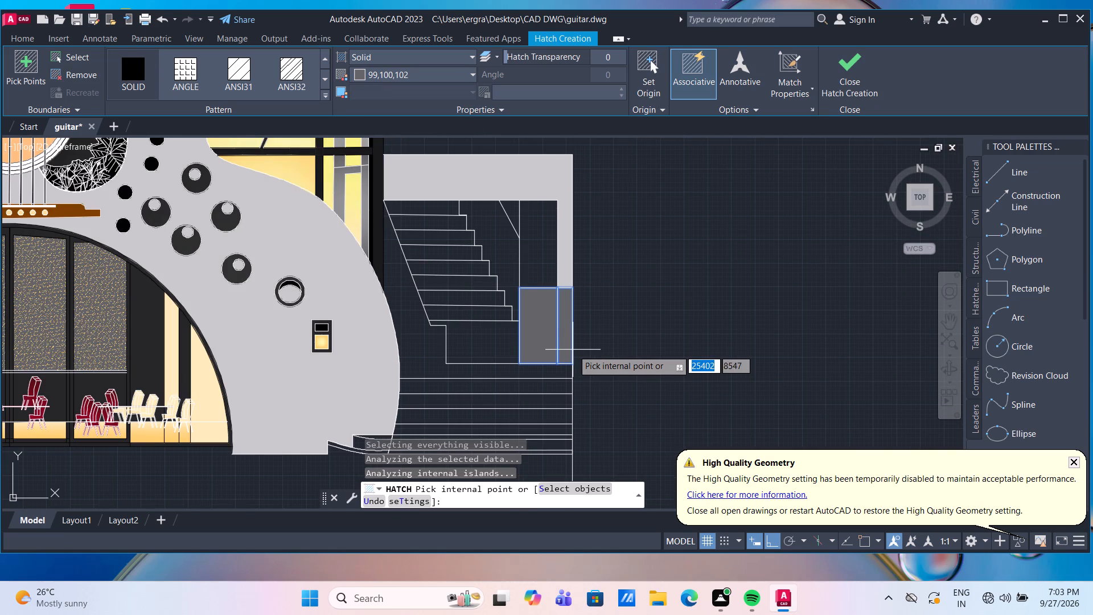
{"action": "key", "text": "Return"}
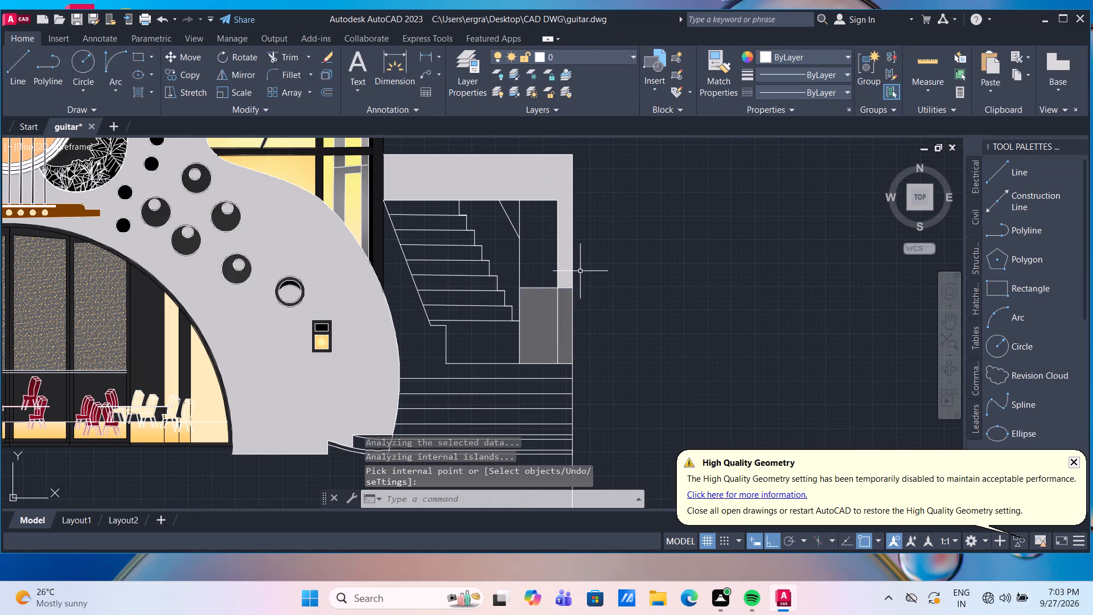
Fill the upper wall panel and the stepped area above the side stairs with a solid 254,221,154 hatch.
{"action": "scroll", "coordinate": [577, 270], "scroll_direction": "down", "scroll_amount": 1}
{"action": "middle_click_drag", "start_coordinate": [632, 280], "coordinate": [602, 288]}
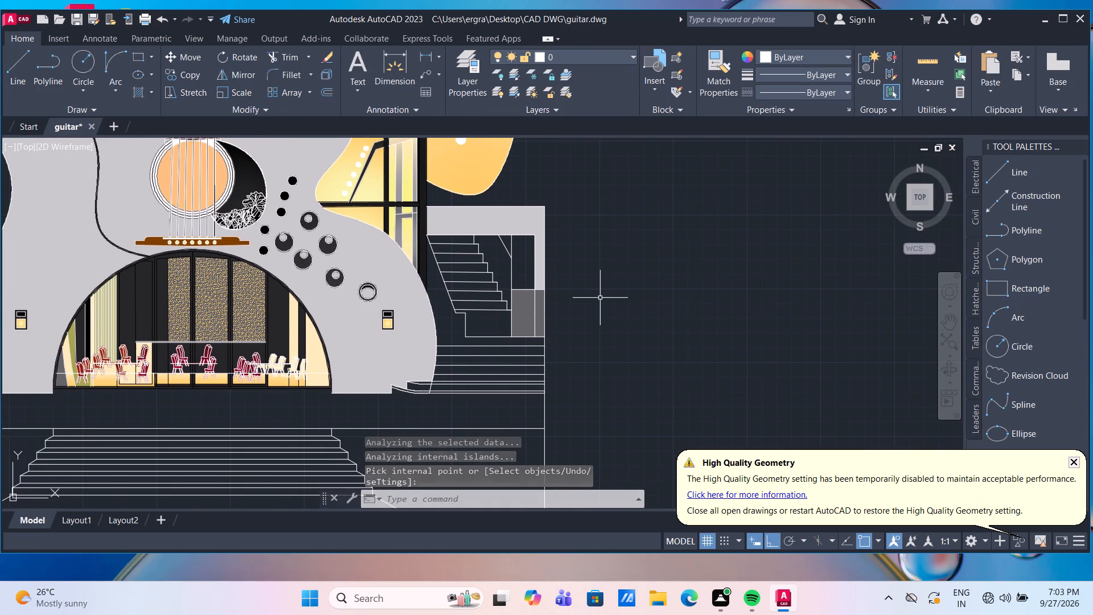
{"action": "scroll", "coordinate": [597, 293], "scroll_direction": "down", "scroll_amount": 1}
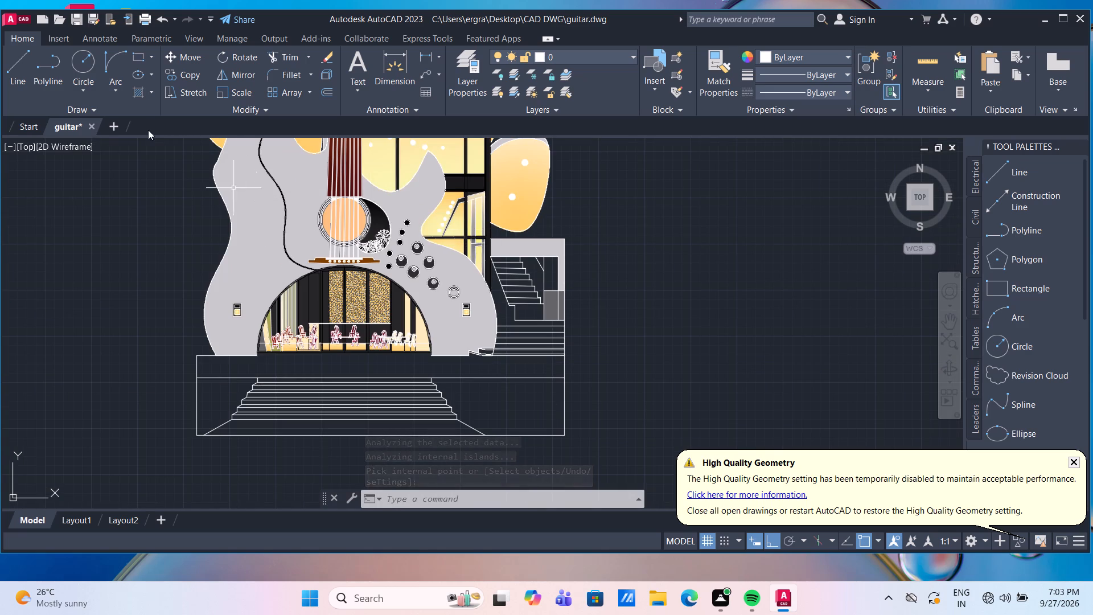
{"action": "left_click", "coordinate": [142, 92]}
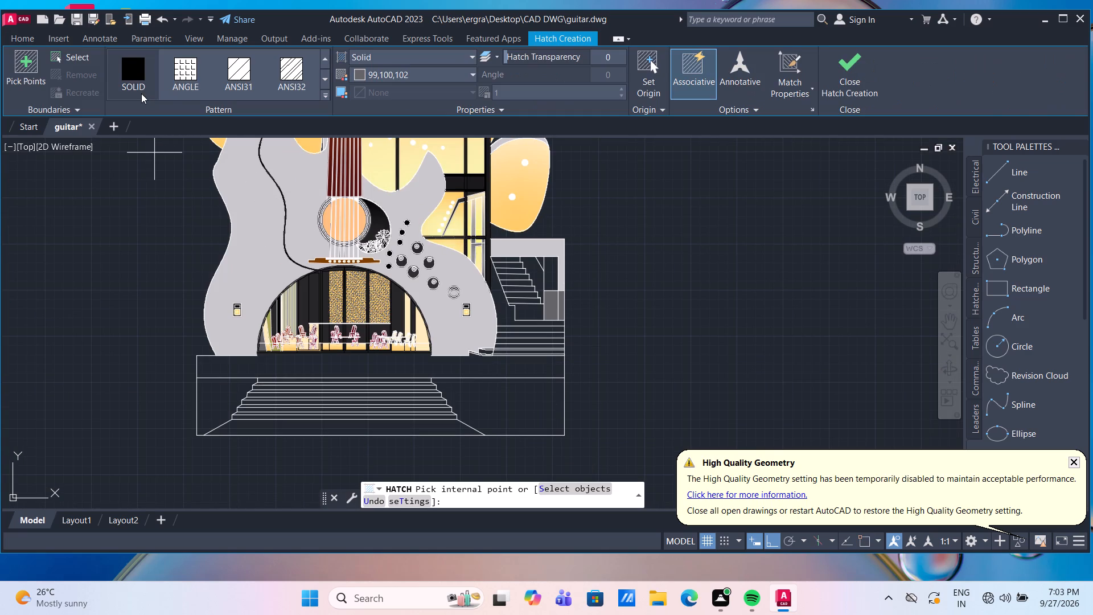
{"action": "left_click", "coordinate": [457, 73]}
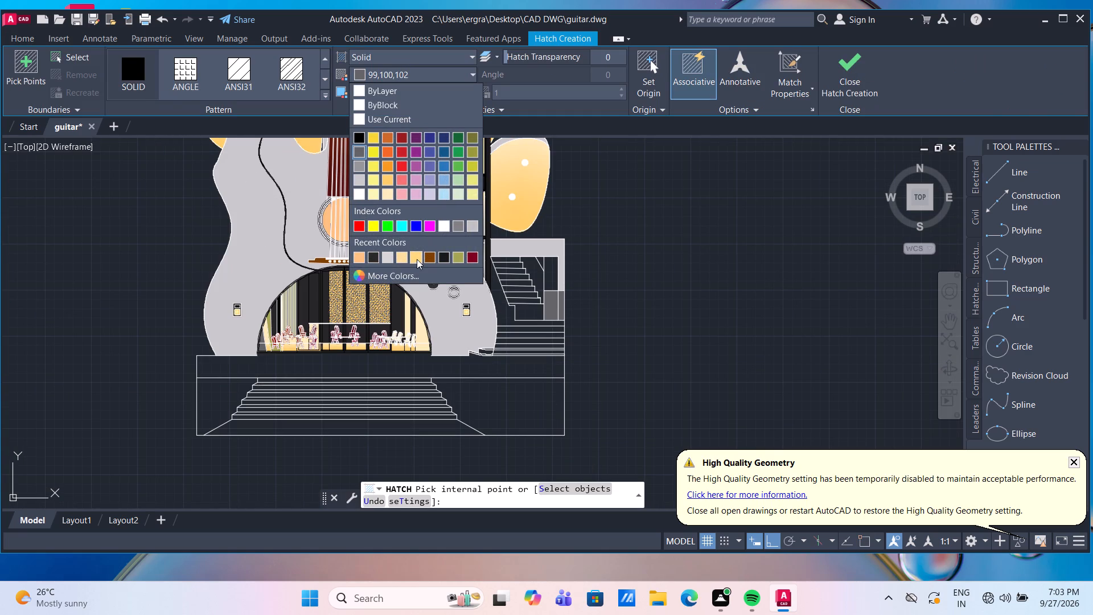
{"action": "left_click", "coordinate": [393, 260]}
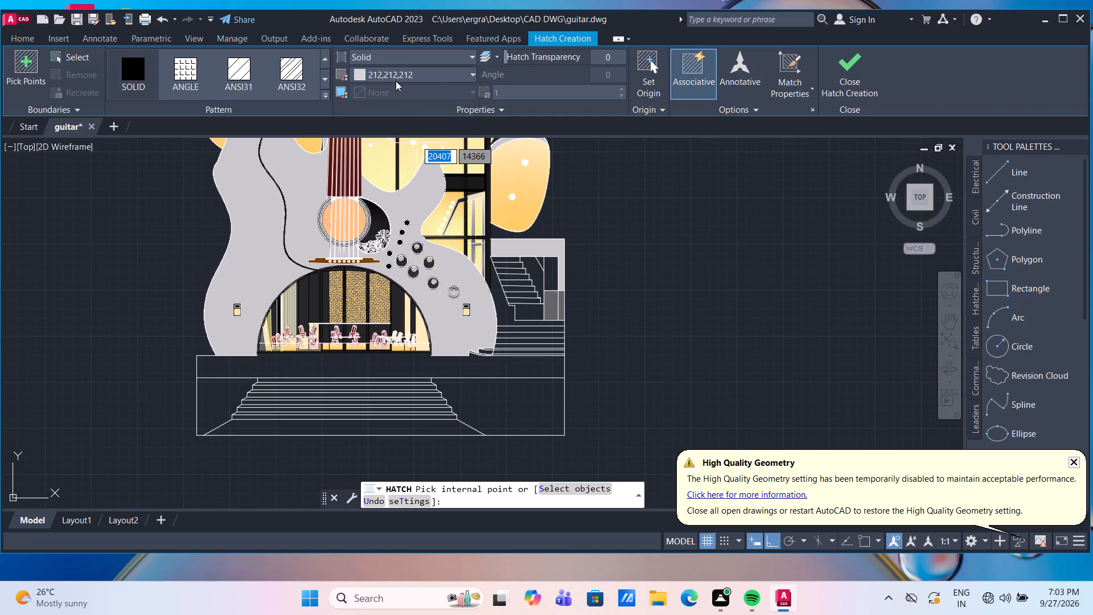
{"action": "left_click", "coordinate": [397, 77]}
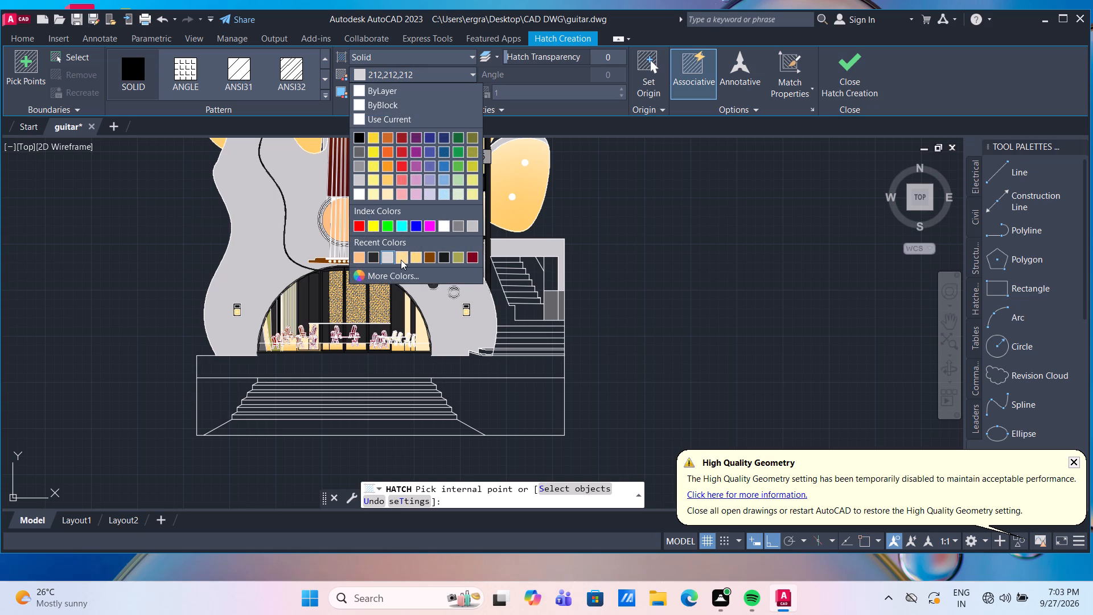
{"action": "left_click", "coordinate": [401, 260]}
{"action": "scroll", "coordinate": [529, 260], "scroll_direction": "up", "scroll_amount": 3}
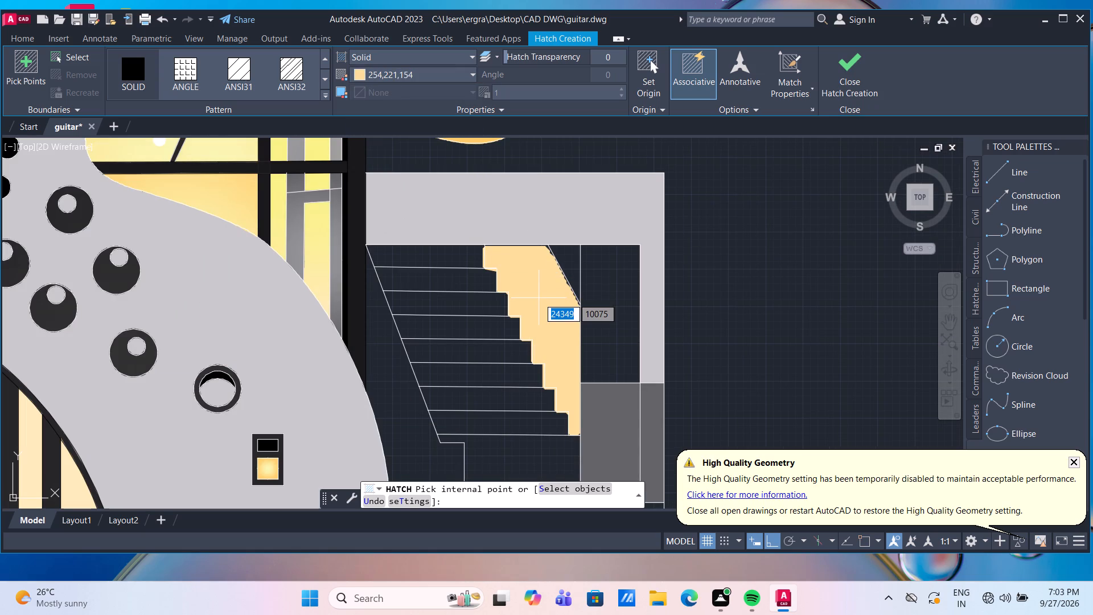
{"action": "left_click", "coordinate": [606, 309]}
{"action": "left_click", "coordinate": [567, 309]}
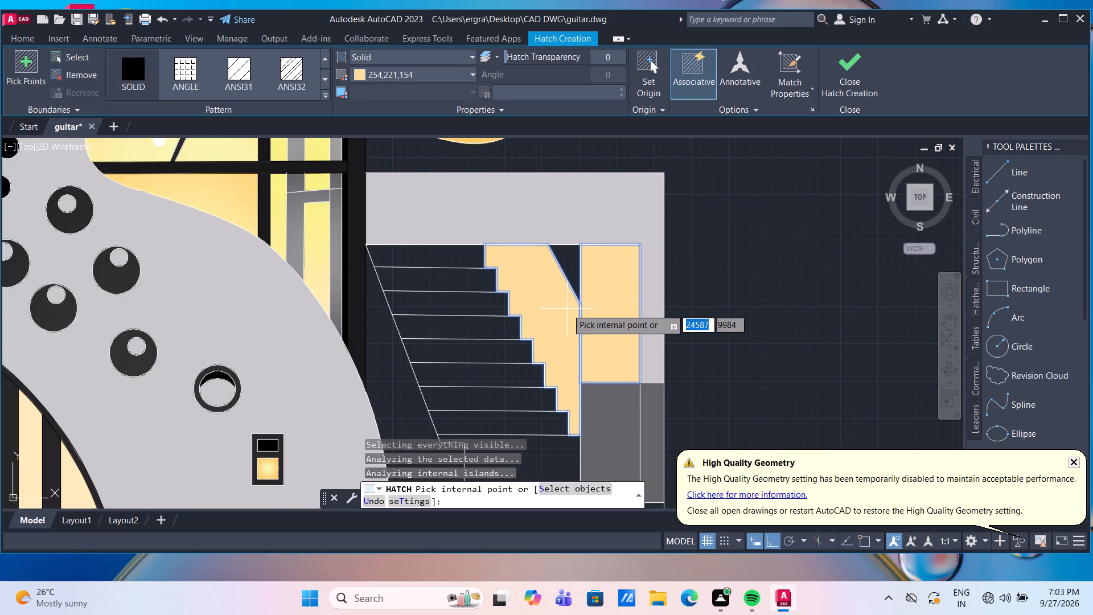
{"action": "key", "text": "Escape"}
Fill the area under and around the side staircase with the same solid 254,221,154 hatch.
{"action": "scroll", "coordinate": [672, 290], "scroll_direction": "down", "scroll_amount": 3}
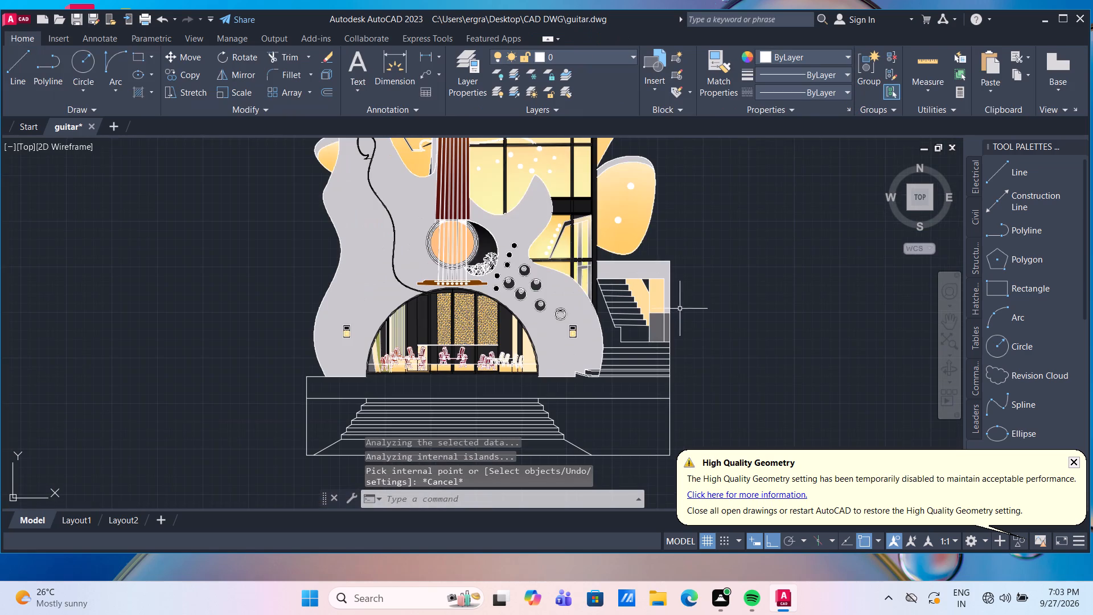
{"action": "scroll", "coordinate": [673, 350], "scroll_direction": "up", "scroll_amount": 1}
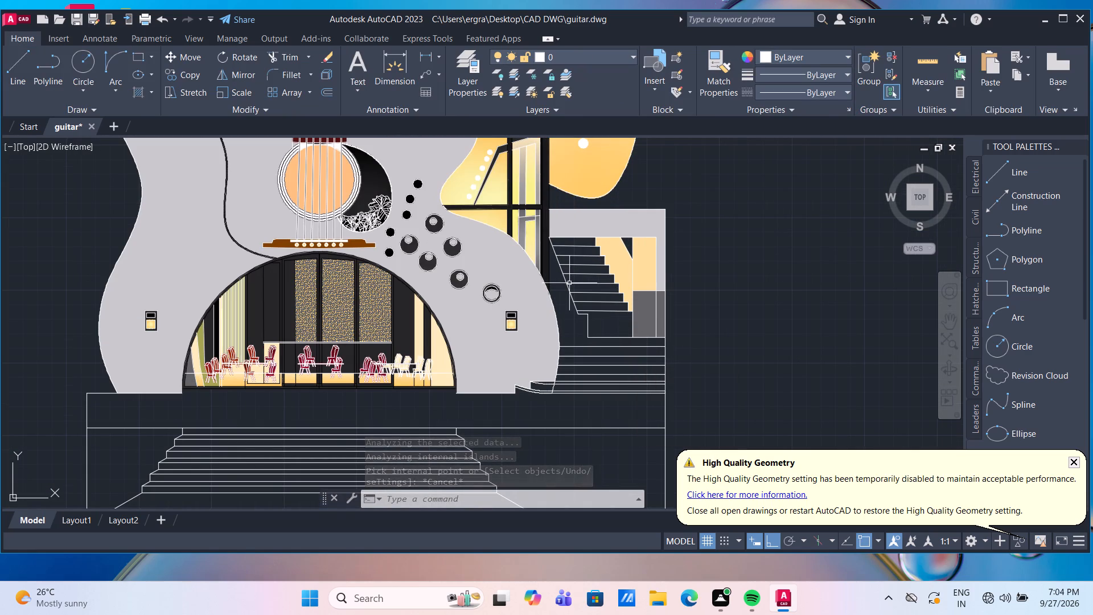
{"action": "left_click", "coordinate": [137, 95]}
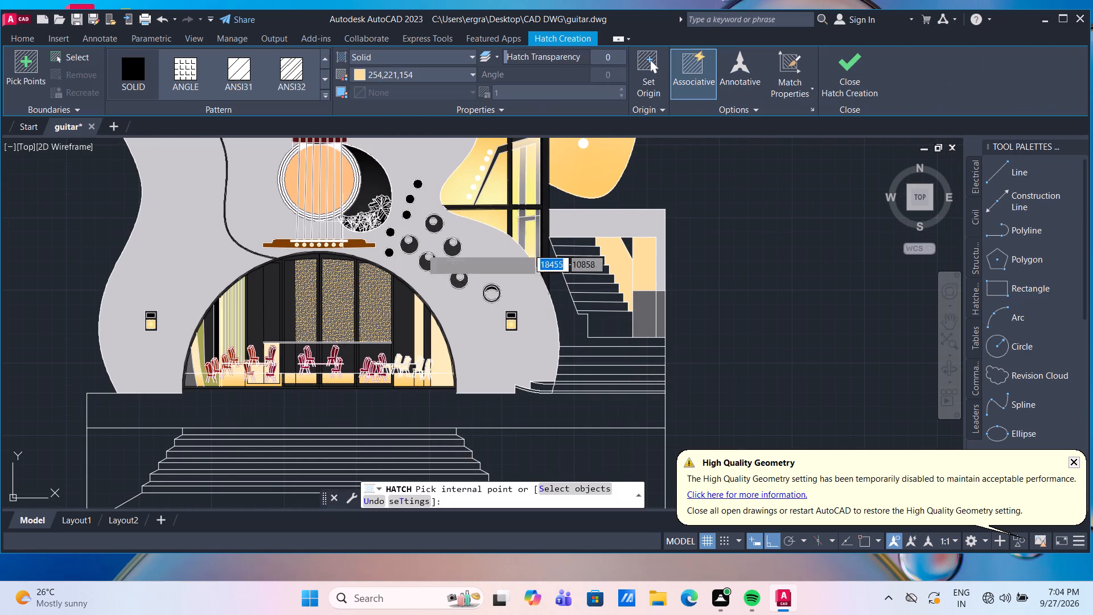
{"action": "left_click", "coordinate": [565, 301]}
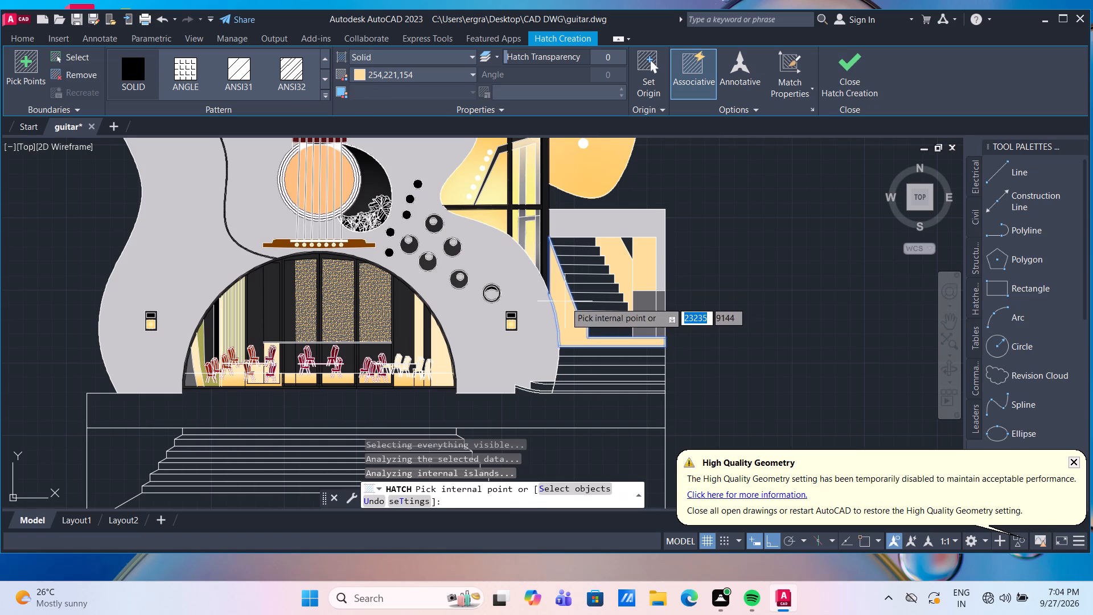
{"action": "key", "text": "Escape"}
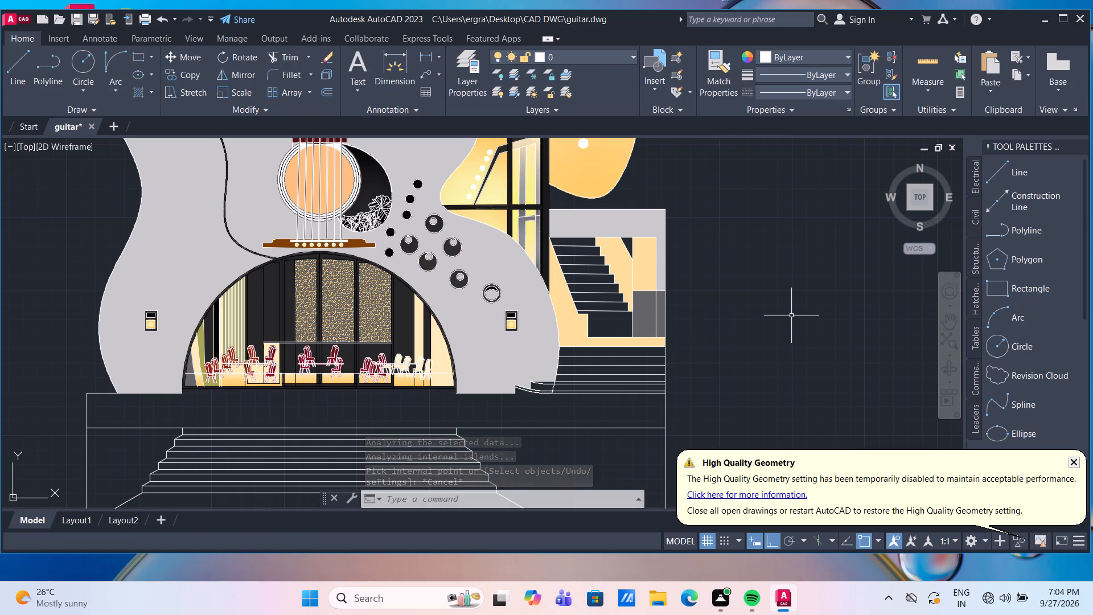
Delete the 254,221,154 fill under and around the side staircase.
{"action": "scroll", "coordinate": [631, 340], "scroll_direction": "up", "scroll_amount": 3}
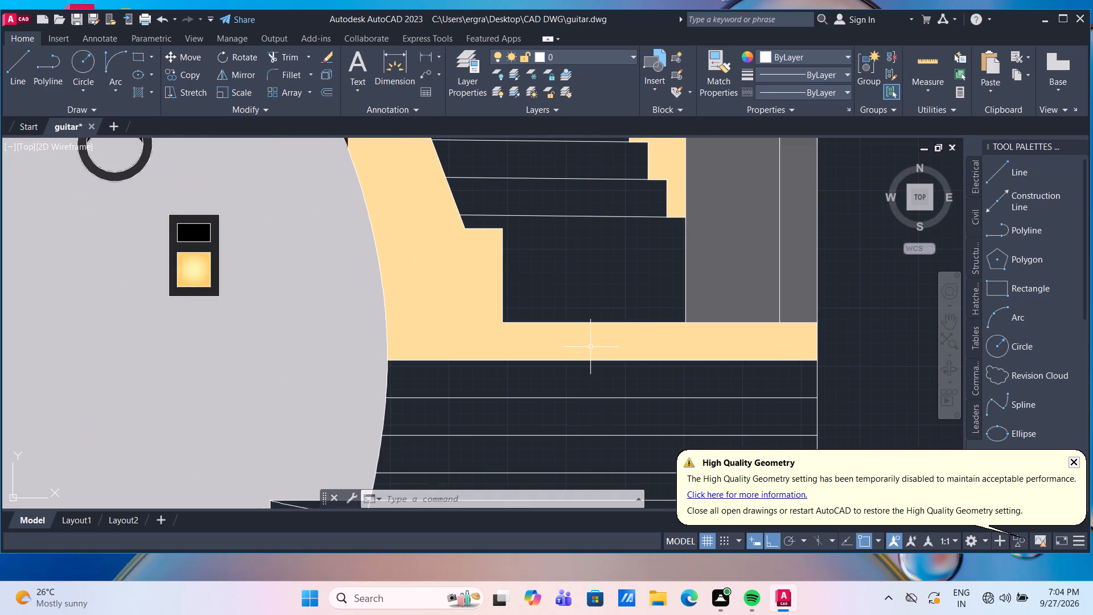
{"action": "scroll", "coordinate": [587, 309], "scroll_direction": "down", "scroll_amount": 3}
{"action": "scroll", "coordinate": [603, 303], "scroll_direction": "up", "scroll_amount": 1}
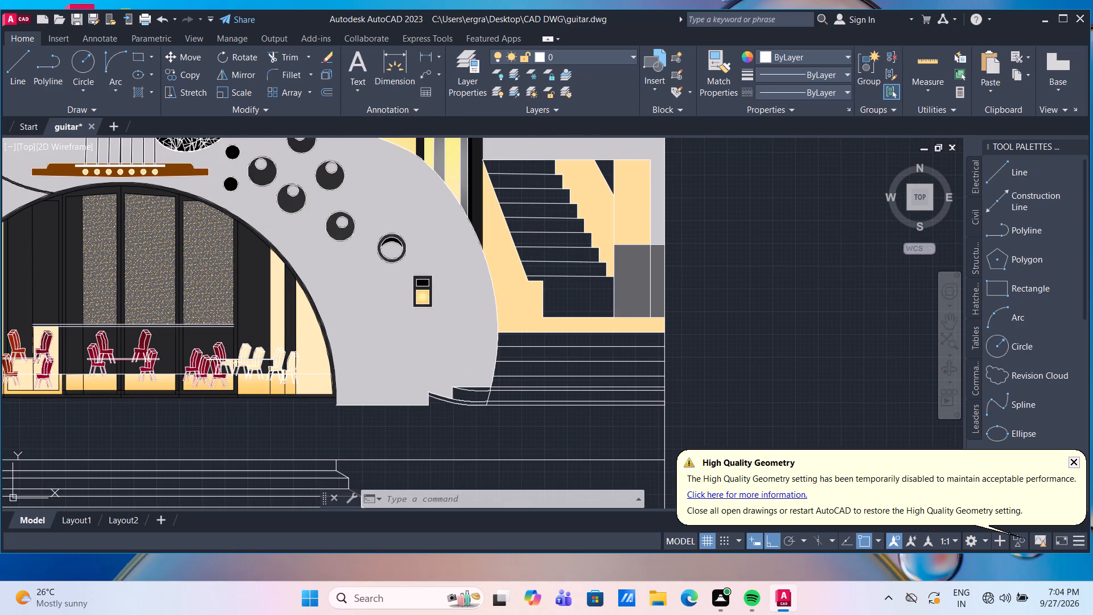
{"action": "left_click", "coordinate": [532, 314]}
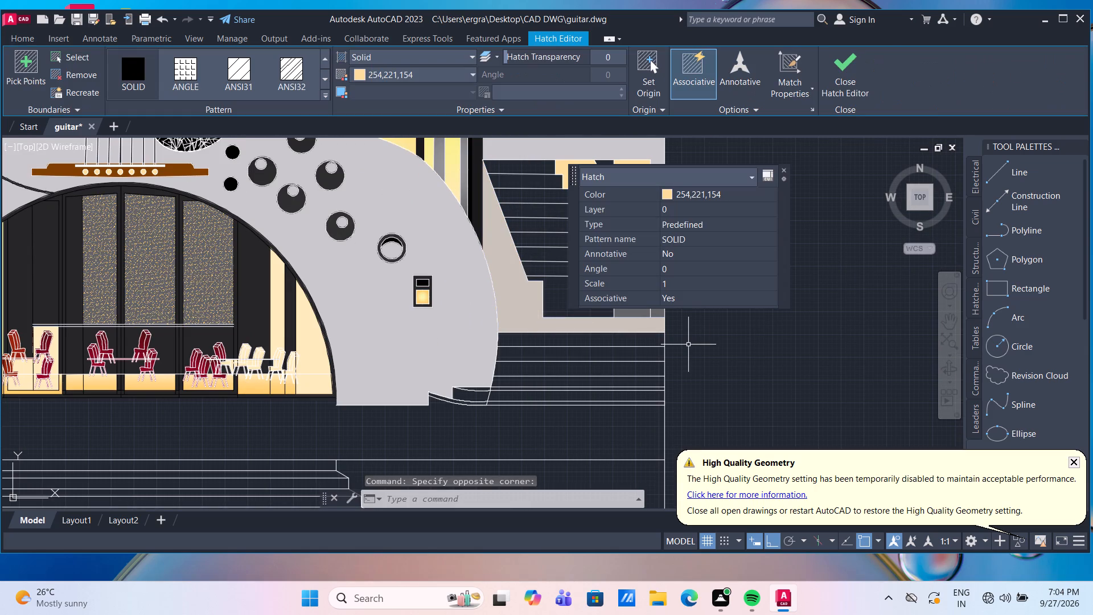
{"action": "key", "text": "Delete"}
Extend the vertical edge at the foot of the side staircase down to the next horizontal line below.
{"action": "scroll", "coordinate": [566, 300], "scroll_direction": "up", "scroll_amount": 2}
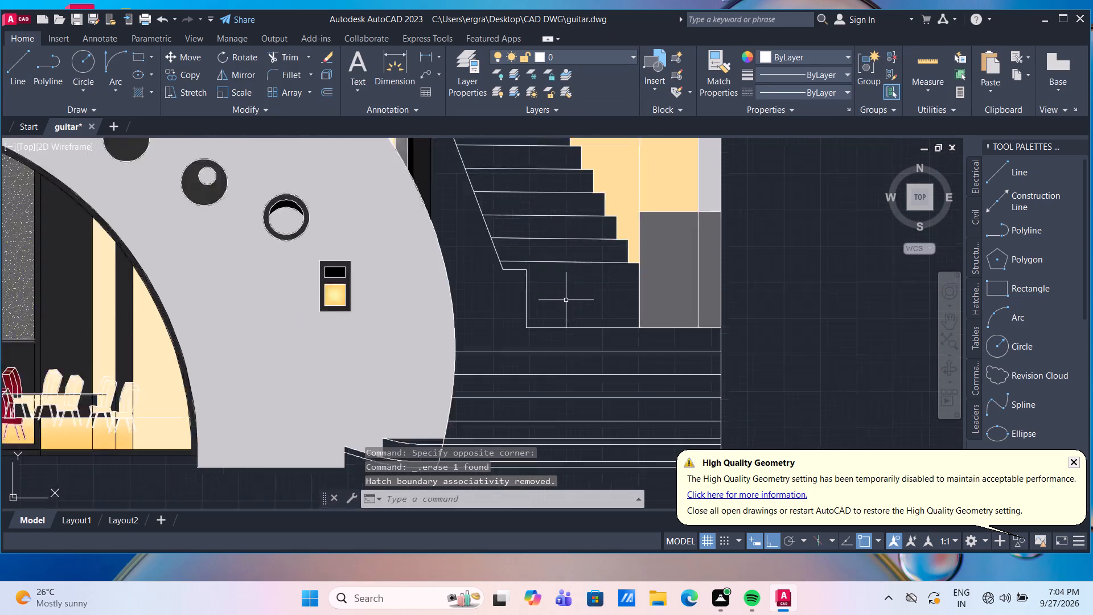
{"action": "type", "text": "tr"}
{"action": "key", "text": "Return"}
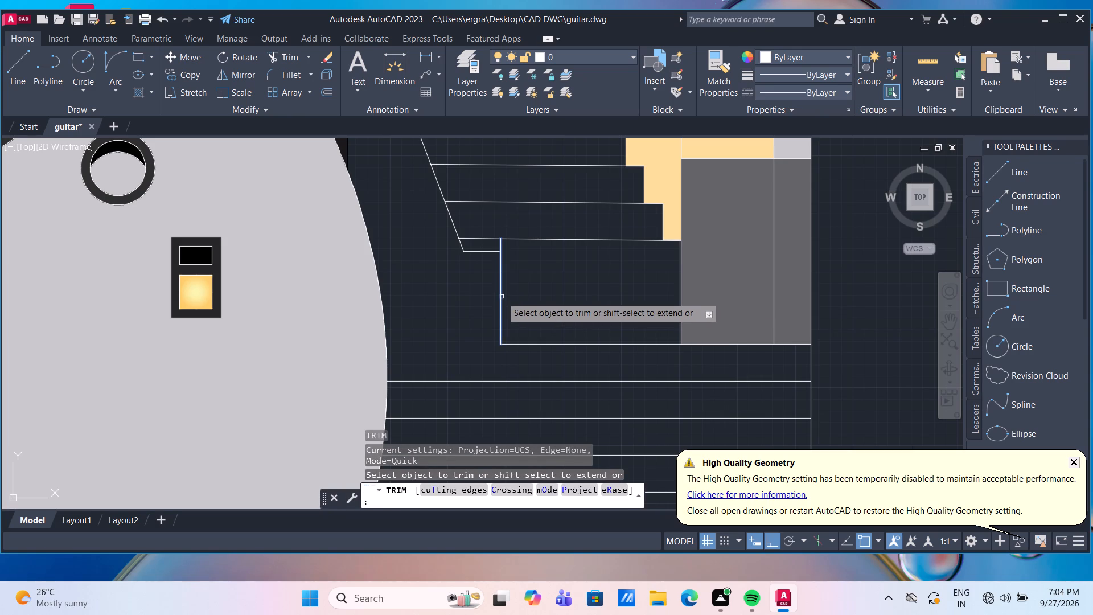
{"action": "left_click", "coordinate": [499, 322], "text": "shift"}
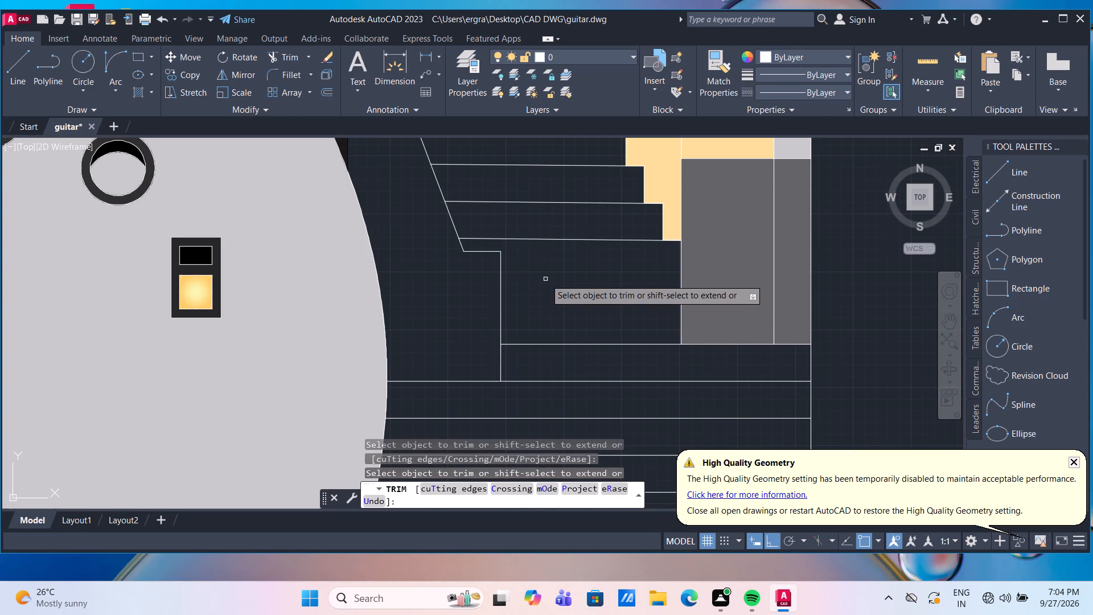
{"action": "scroll", "coordinate": [547, 287], "scroll_direction": "down", "scroll_amount": 1}
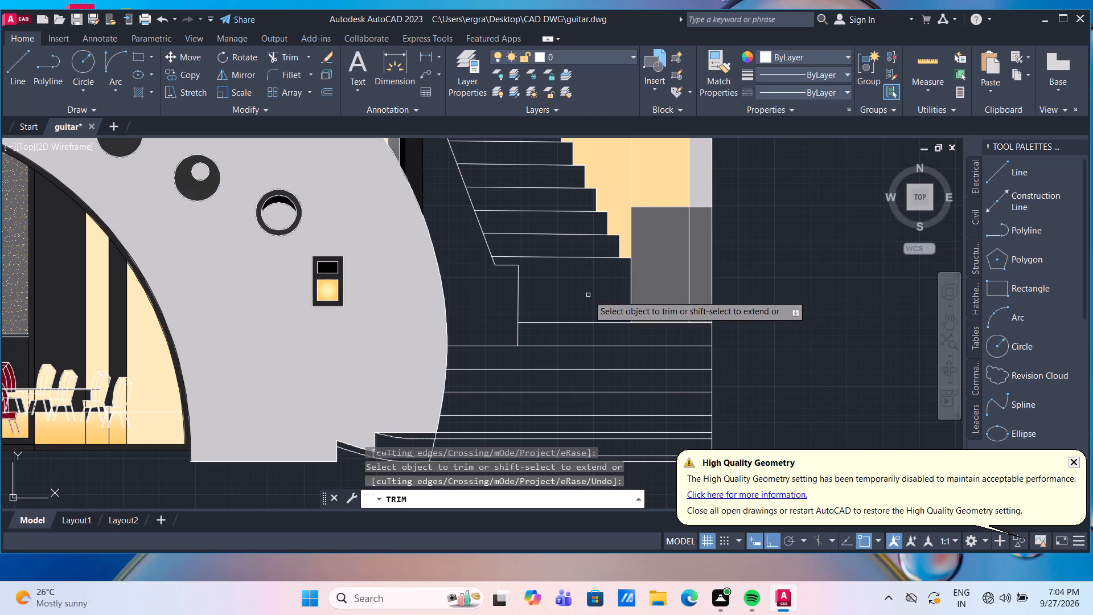
{"action": "key", "text": "Escape"}
Offset the lowest tread line of the side staircase downward twice, 200 each time, to add two step lines.
{"action": "key", "text": "o"}
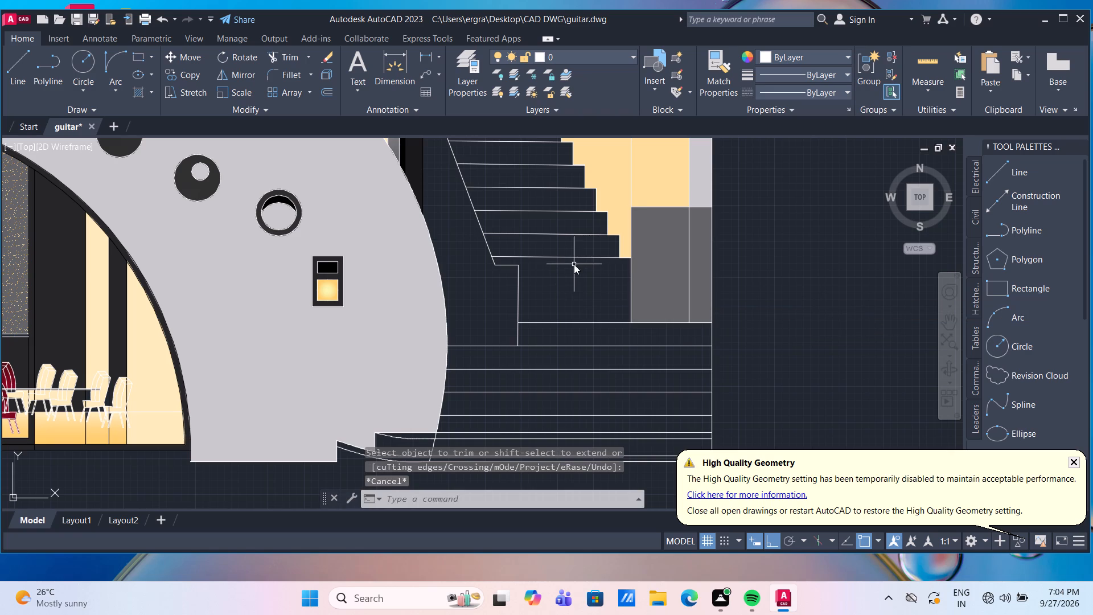
{"action": "key", "text": "Return"}
{"action": "key", "text": "Return"}
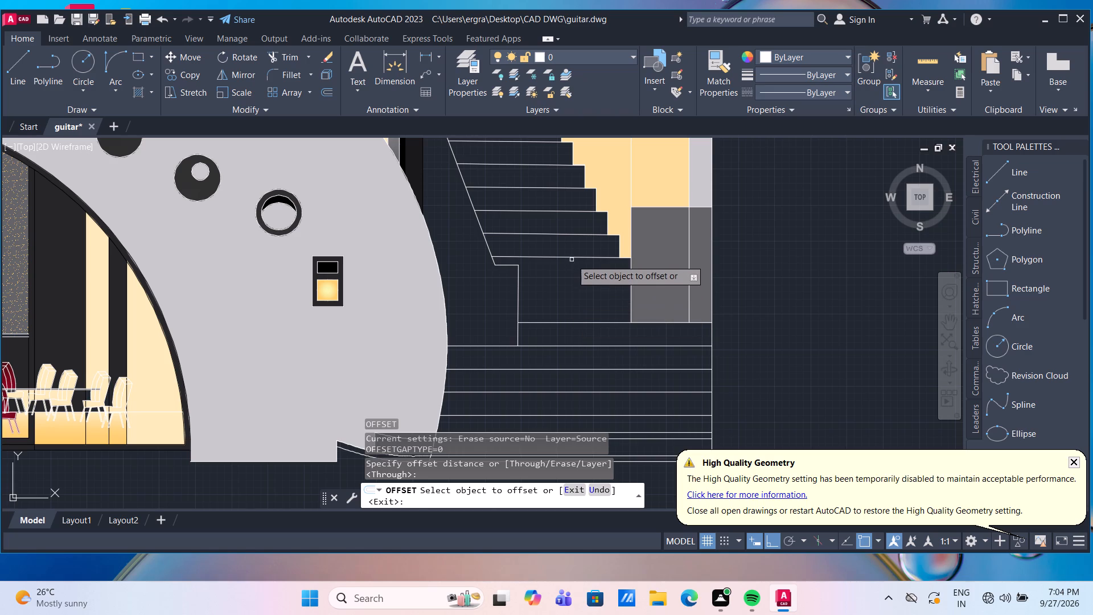
{"action": "left_click", "coordinate": [572, 257]}
{"action": "type", "text": "200"}
{"action": "key", "text": "Return"}
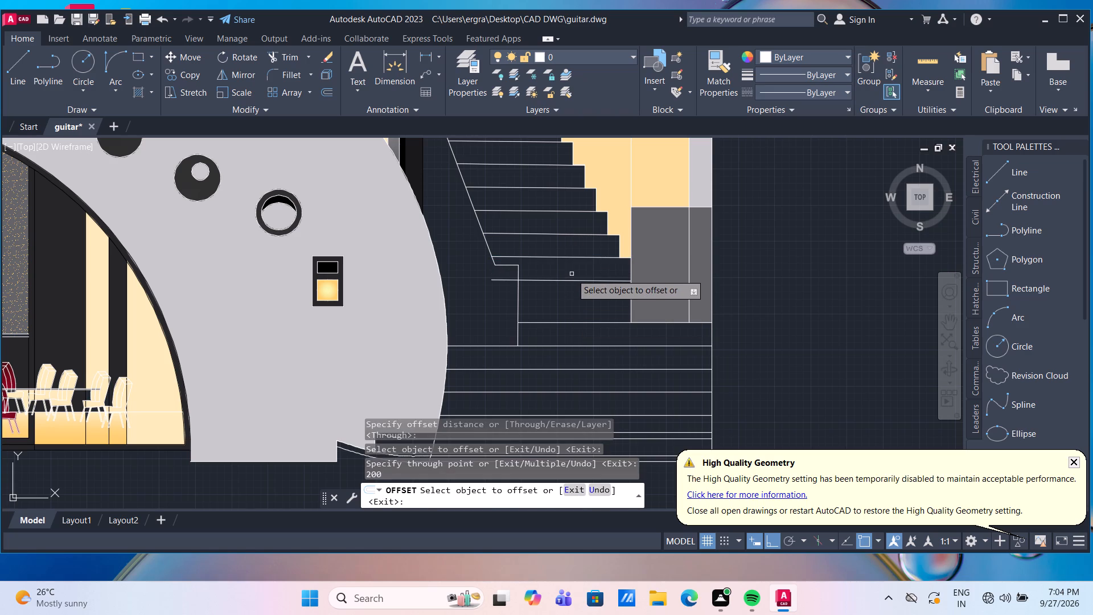
{"action": "left_click", "coordinate": [574, 281]}
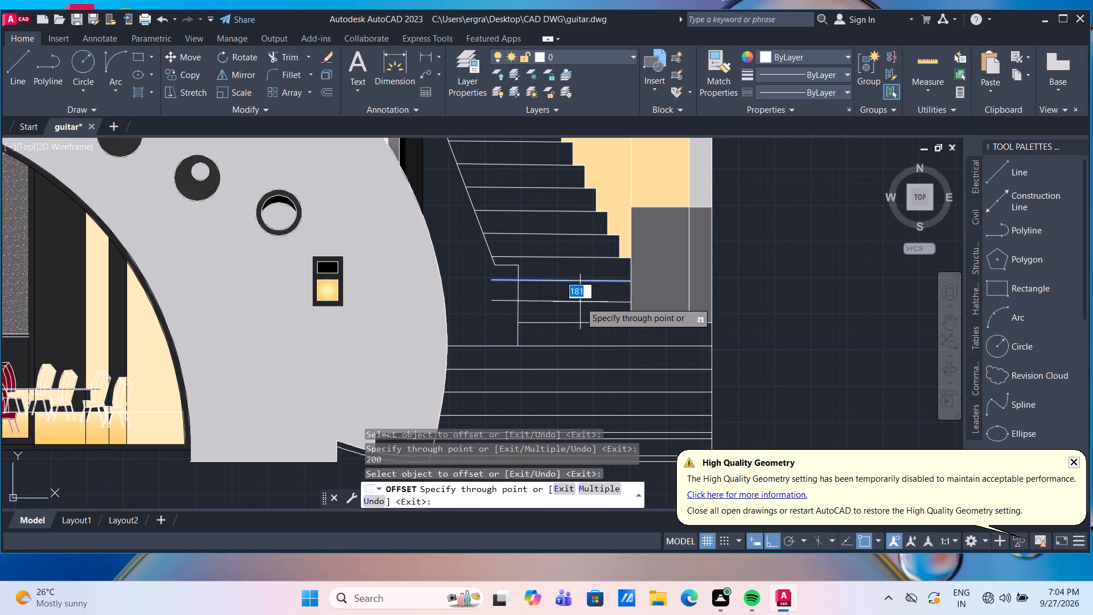
{"action": "type", "text": "200"}
{"action": "key", "text": "Return"}
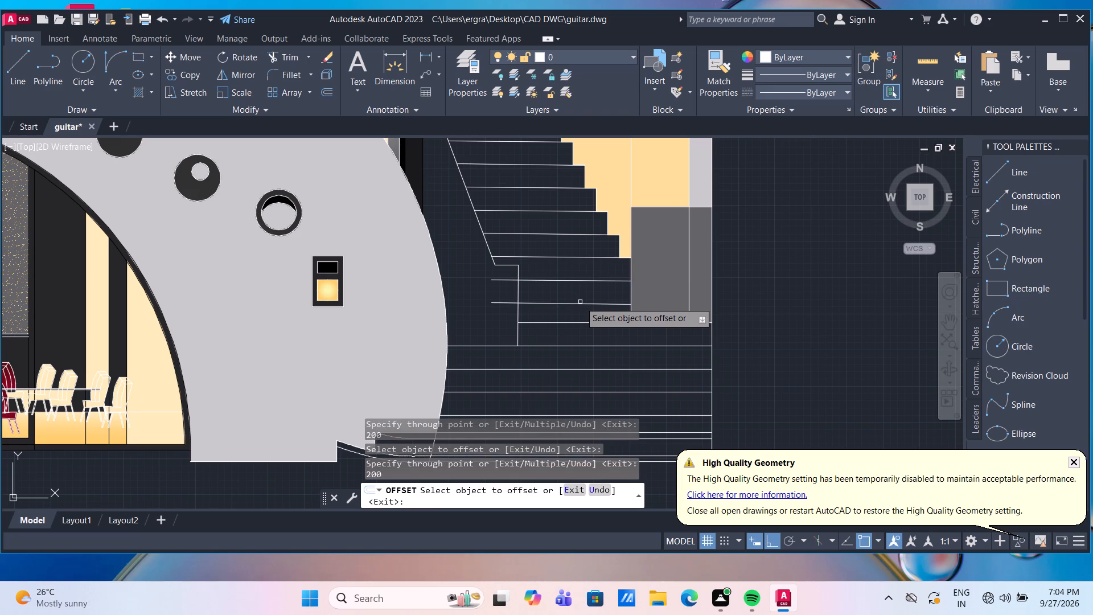
{"action": "key", "text": "Escape"}
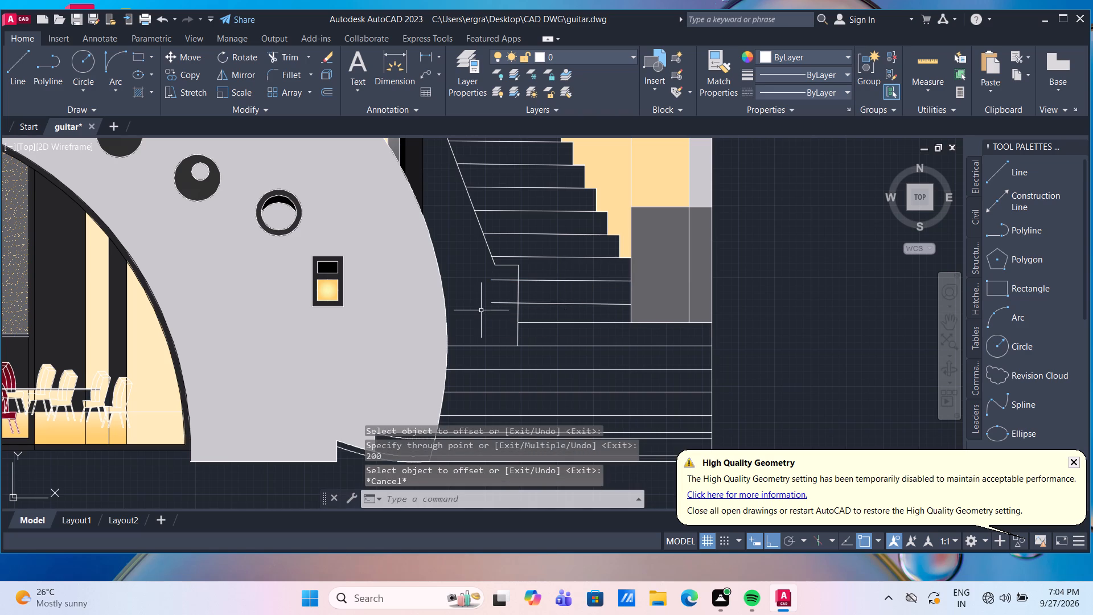
Trim the ends of the two added step lines that project past the vertical edge at the staircase foot.
{"action": "type", "text": "tr"}
{"action": "key", "text": "Return"}
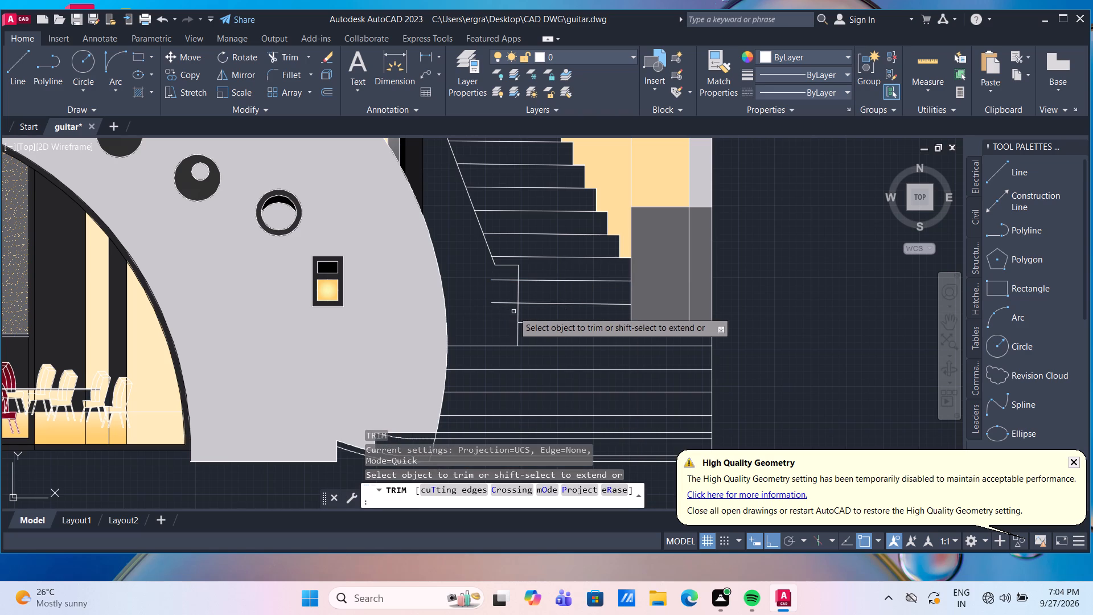
{"action": "left_click", "coordinate": [508, 306]}
{"action": "left_click", "coordinate": [507, 273]}
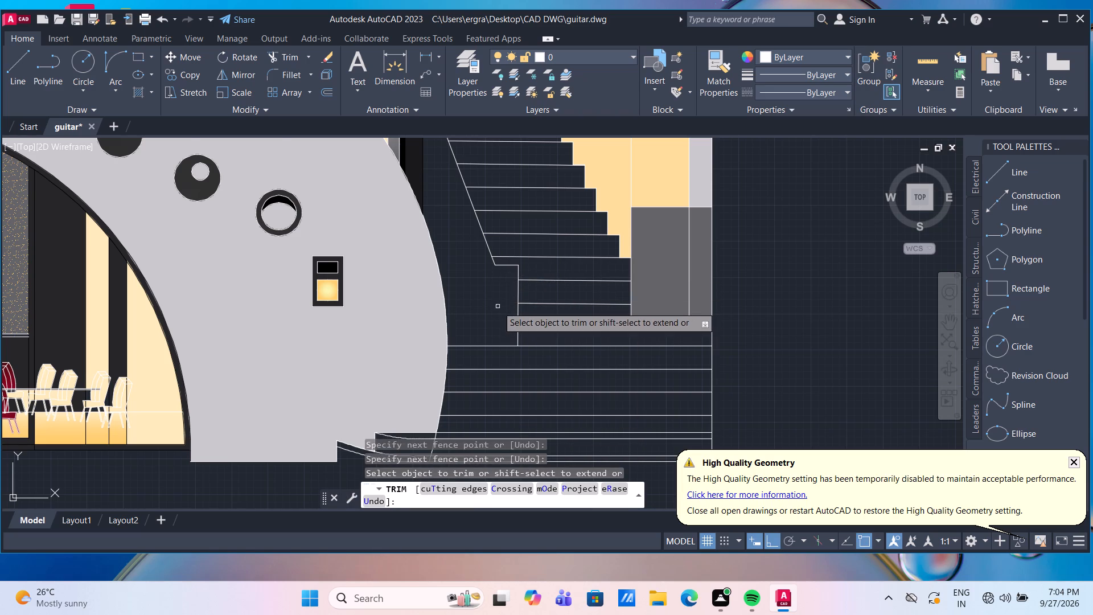
{"action": "scroll", "coordinate": [498, 306], "scroll_direction": "down", "scroll_amount": 3}
{"action": "key", "text": "Escape"}
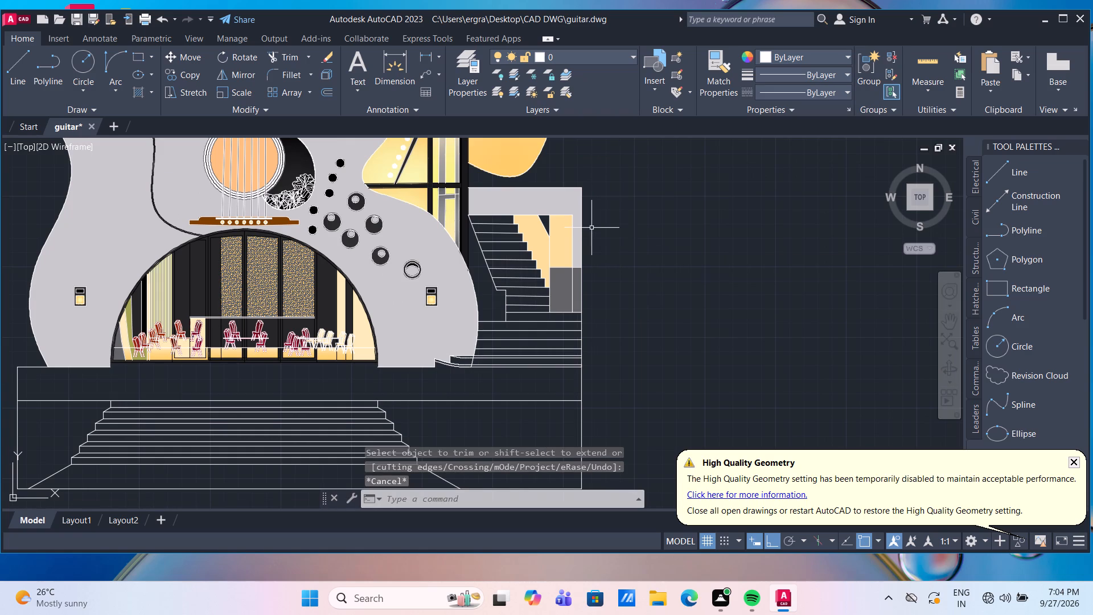
Delete the solid 254,221,154 fill in the wall openings beside the side staircase.
{"action": "left_click", "coordinate": [561, 233]}
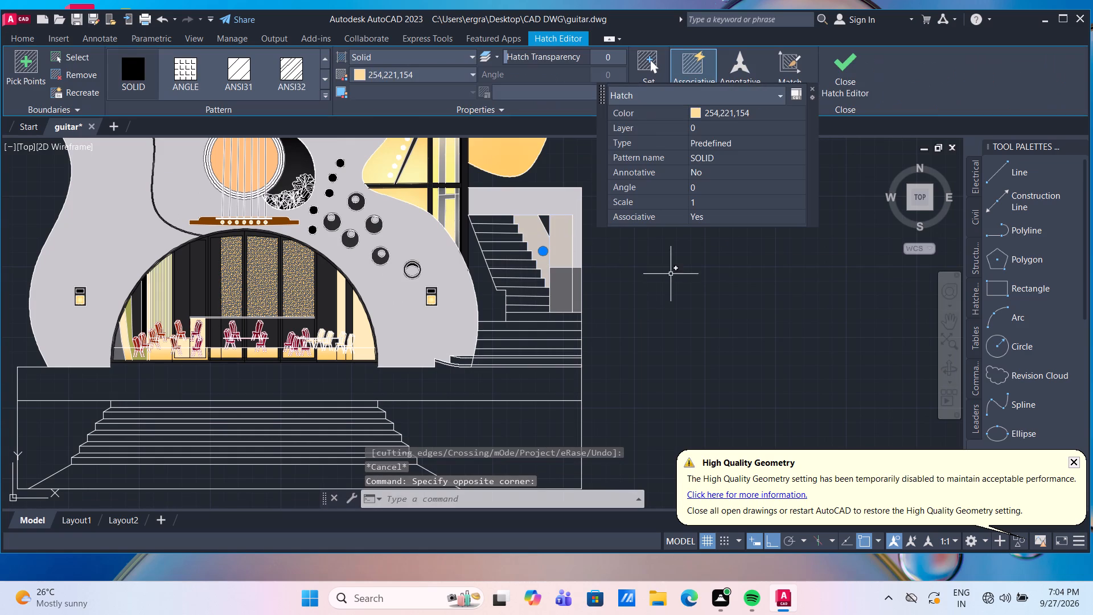
{"action": "key", "text": "Delete"}
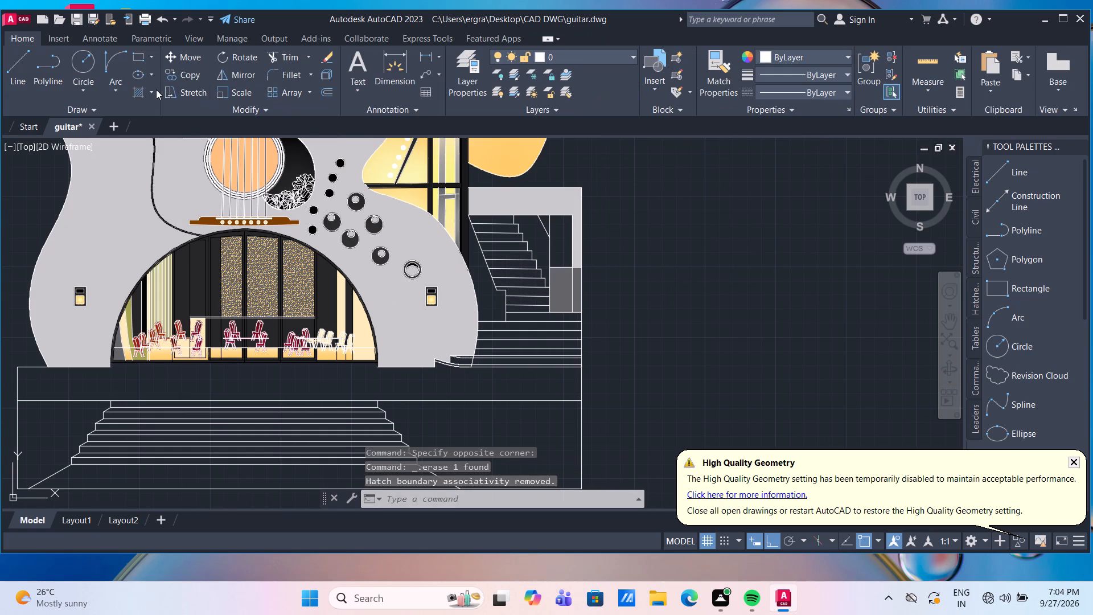
Fill the narrow rectangular wall opening beside the side staircase with a GR_CURVED gradient from 254,204,102 to 254,234,185.
{"action": "left_click", "coordinate": [150, 97]}
{"action": "left_click", "coordinate": [159, 139]}
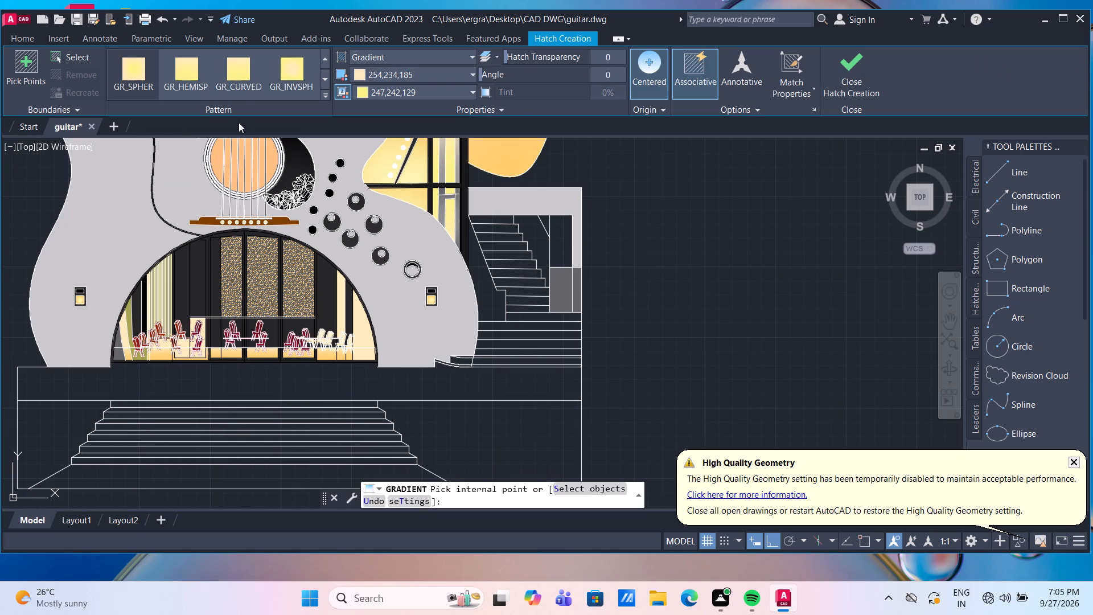
{"action": "left_click", "coordinate": [399, 69]}
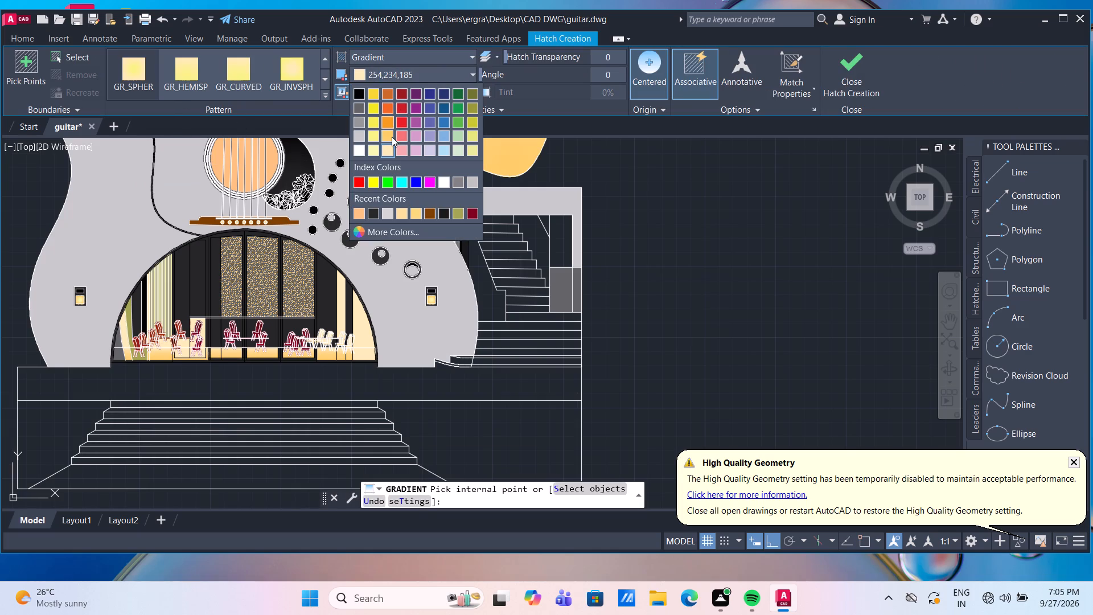
{"action": "left_click", "coordinate": [391, 137]}
{"action": "left_click", "coordinate": [397, 89]}
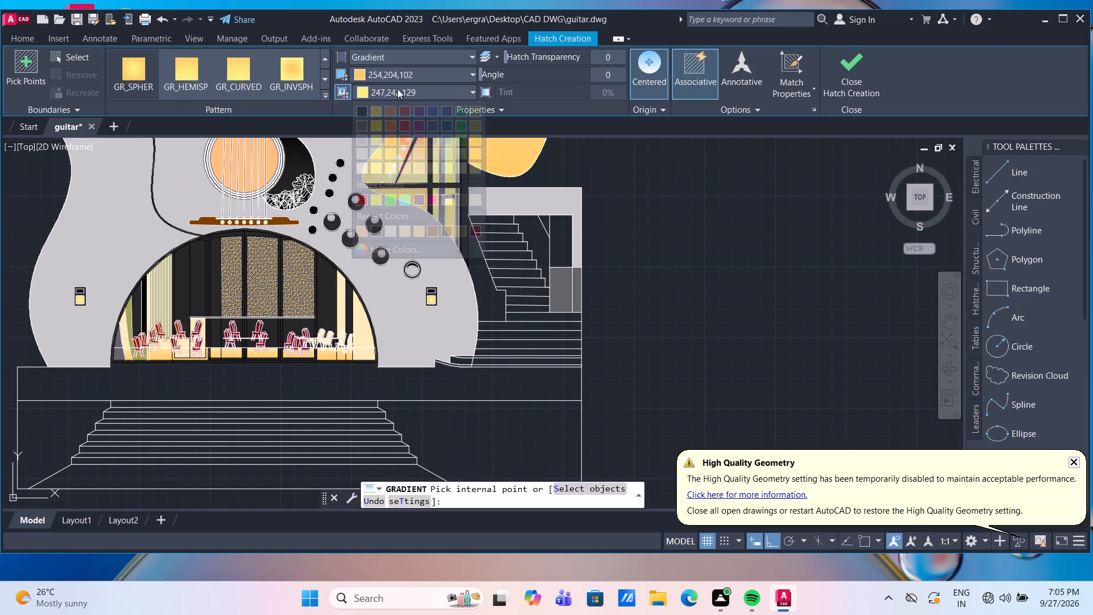
{"action": "left_click", "coordinate": [390, 166]}
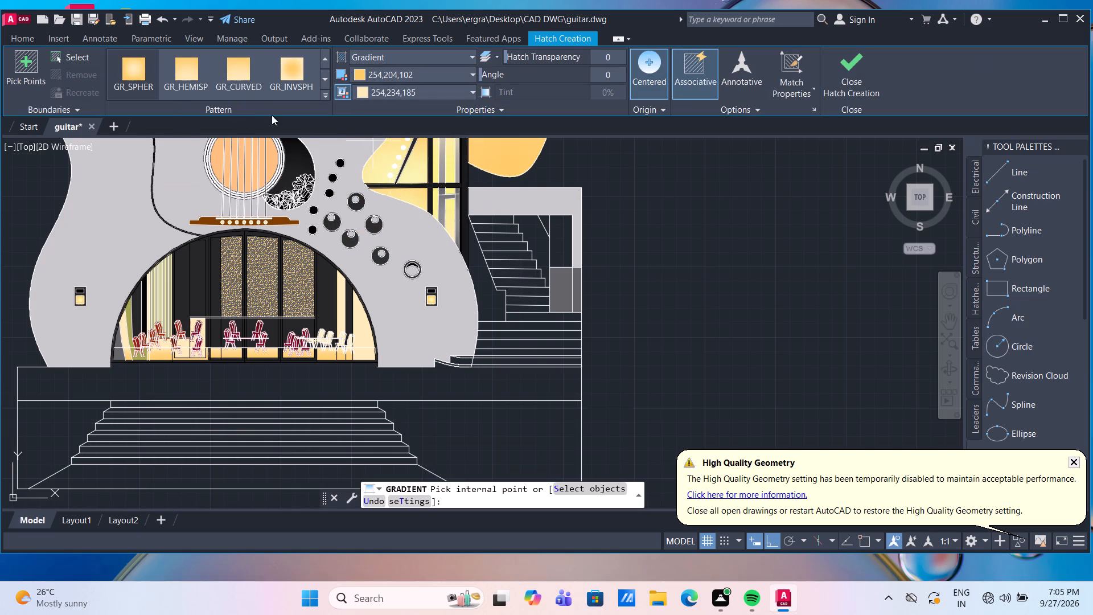
{"action": "left_click", "coordinate": [237, 76]}
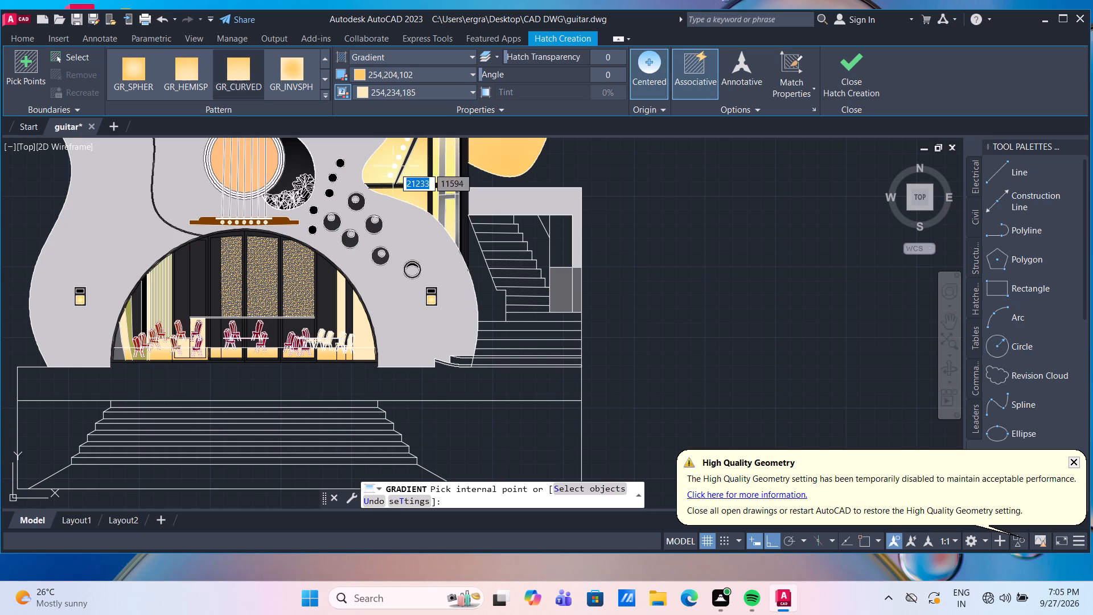
{"action": "left_click", "coordinate": [560, 240]}
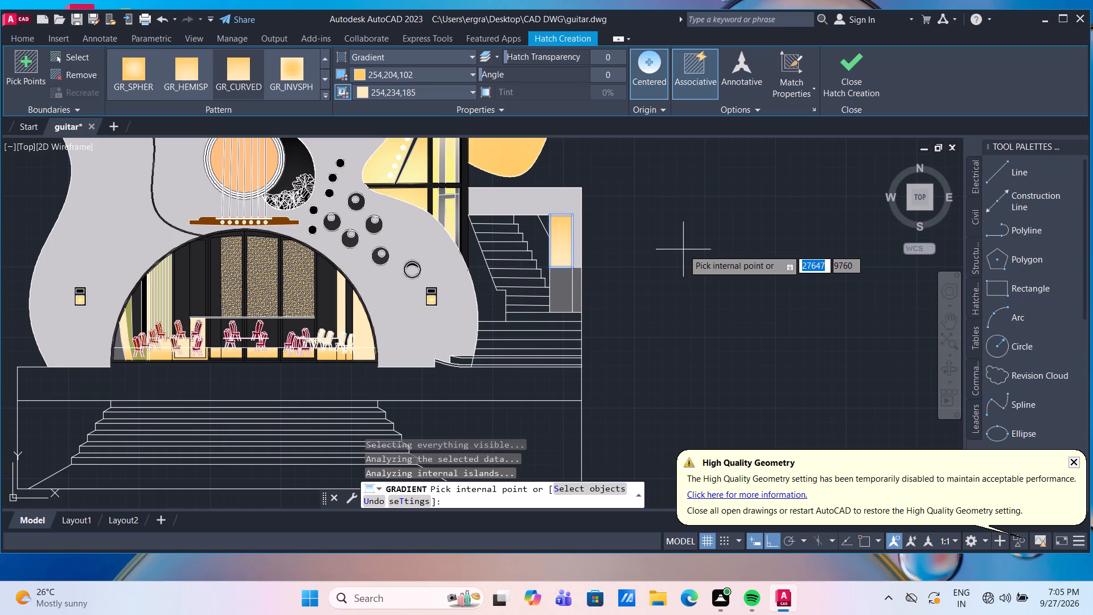
{"action": "key", "text": "Return"}
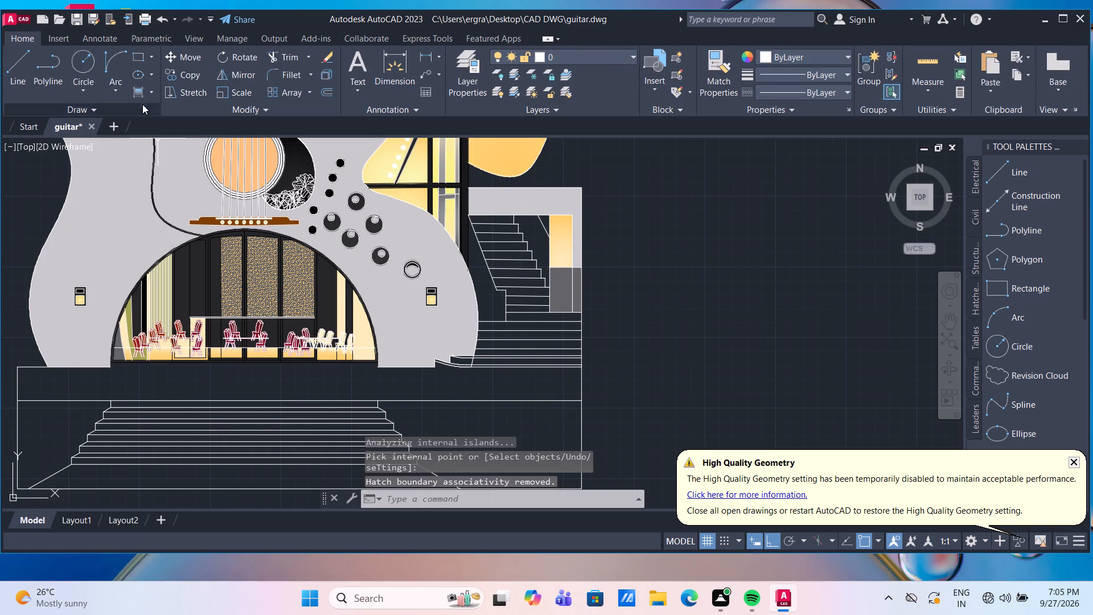
Fill the wall areas on both sides of the side staircase's flight with the same 254,204,102 to 254,234,185 gradient.
{"action": "left_click", "coordinate": [142, 95]}
{"action": "left_click", "coordinate": [537, 233]}
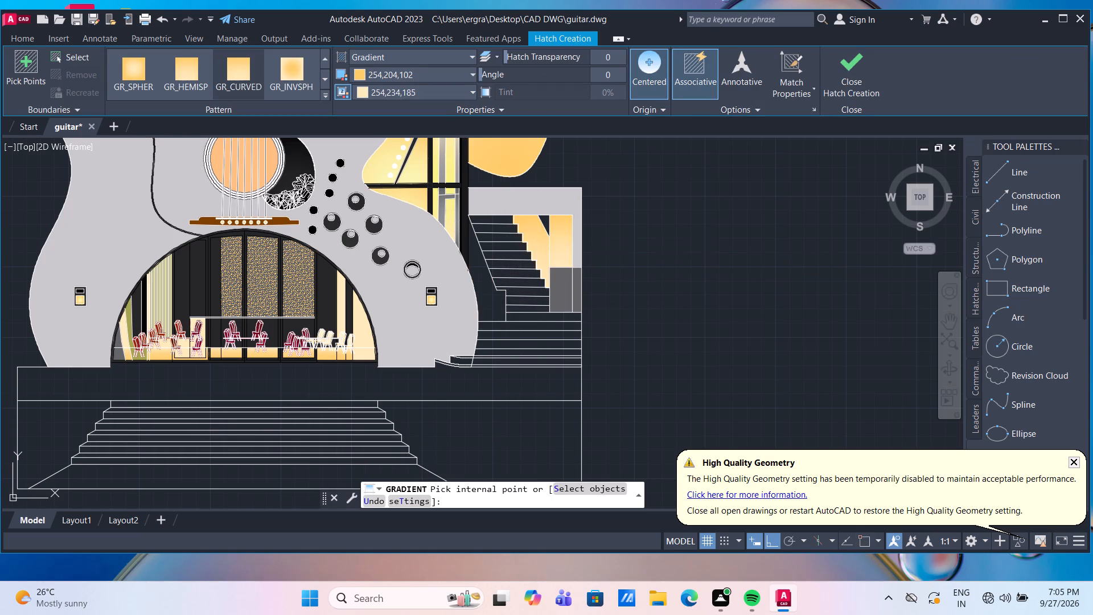
{"action": "key", "text": "Return"}
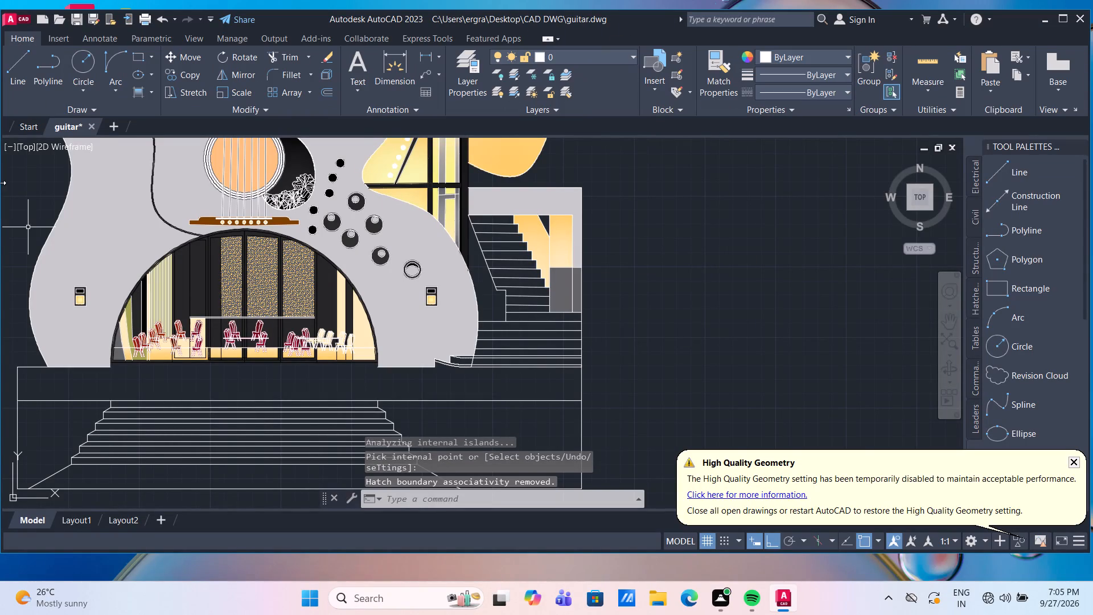
{"action": "left_click", "coordinate": [139, 94]}
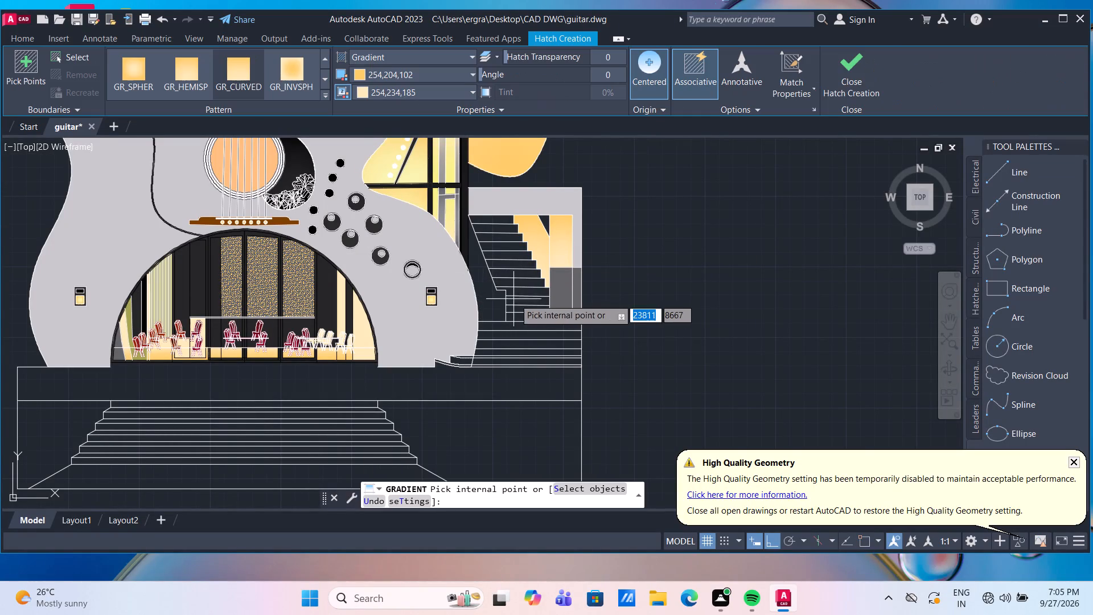
{"action": "left_click", "coordinate": [495, 296]}
{"action": "key", "text": "Return"}
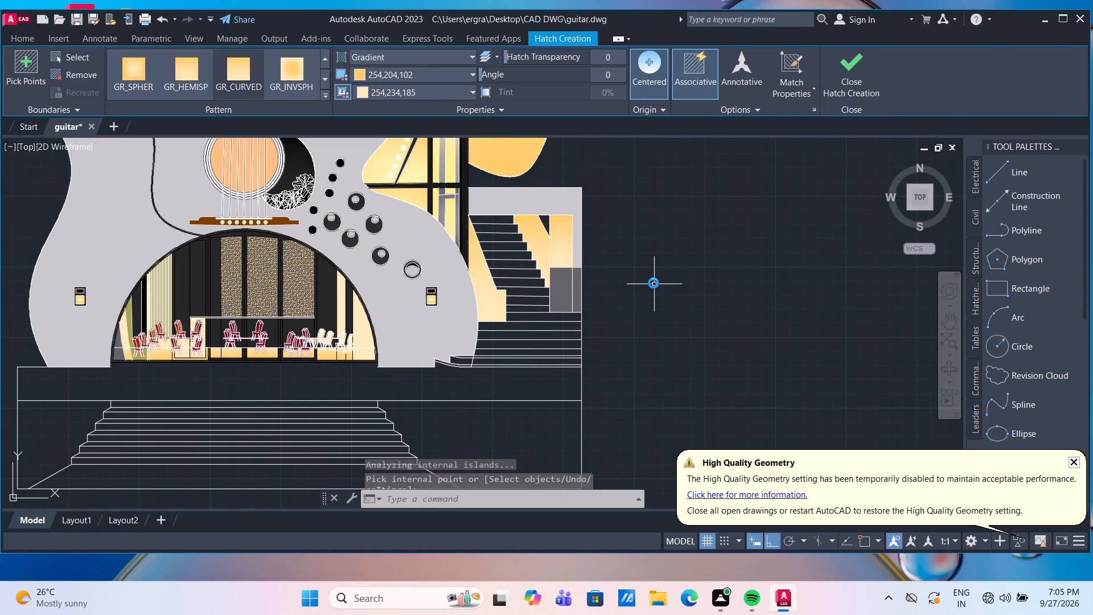
Fill the six risers of the front staircase with a GR_INVCYL gradient from 99,100,102 to 199,200,202.
{"action": "scroll", "coordinate": [652, 283], "scroll_direction": "down", "scroll_amount": 1}
{"action": "scroll", "coordinate": [681, 335], "scroll_direction": "down", "scroll_amount": 1}
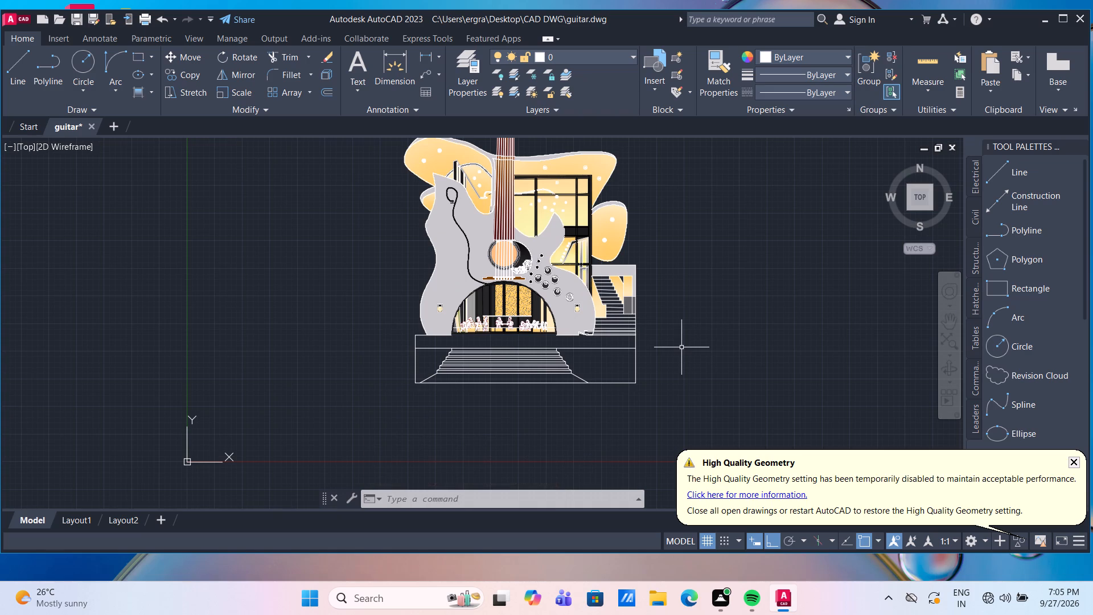
{"action": "scroll", "coordinate": [599, 358], "scroll_direction": "up", "scroll_amount": 2}
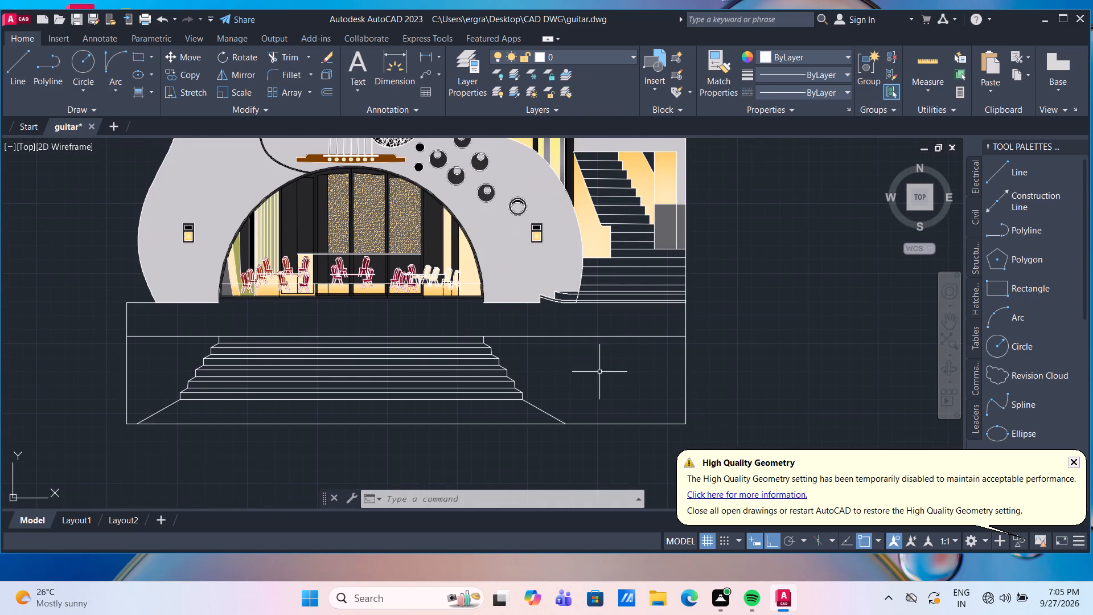
{"action": "middle_click_drag", "start_coordinate": [599, 372], "coordinate": [586, 337]}
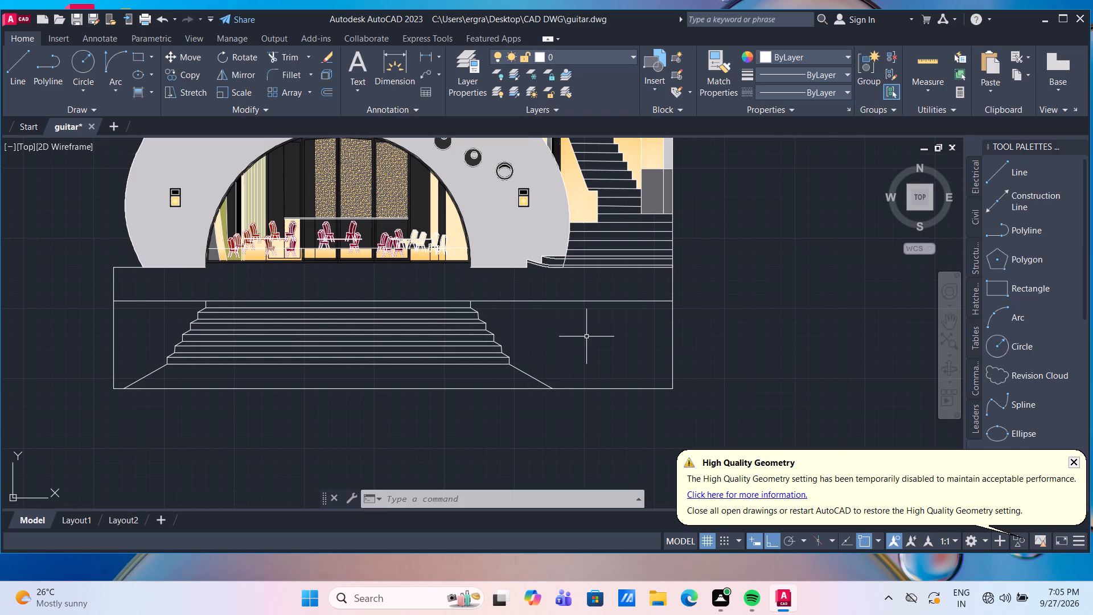
{"action": "scroll", "coordinate": [433, 383], "scroll_direction": "up", "scroll_amount": 1}
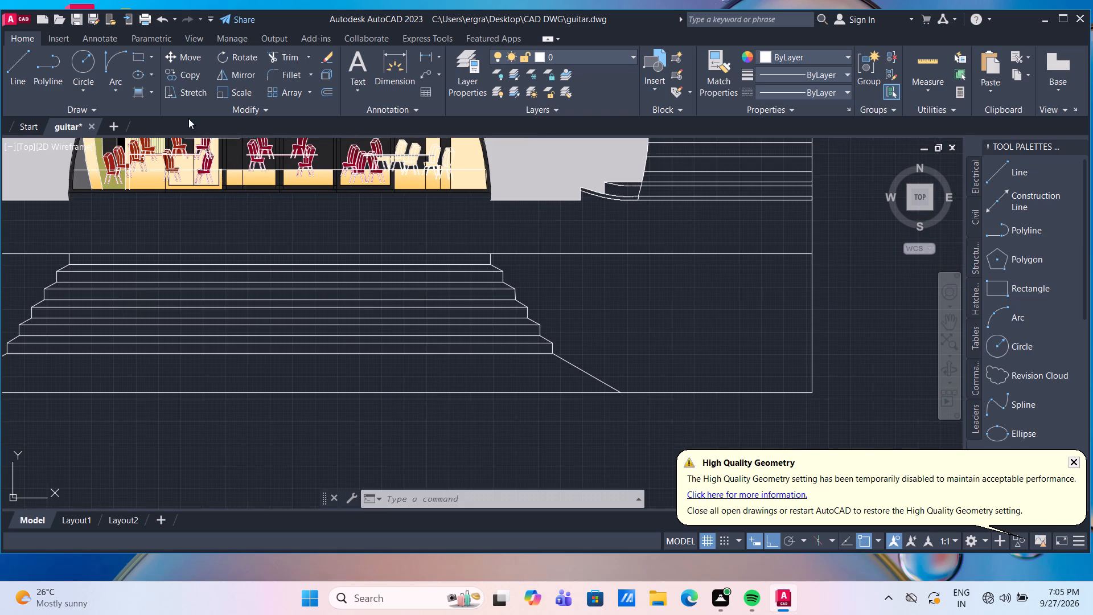
{"action": "left_click", "coordinate": [141, 87]}
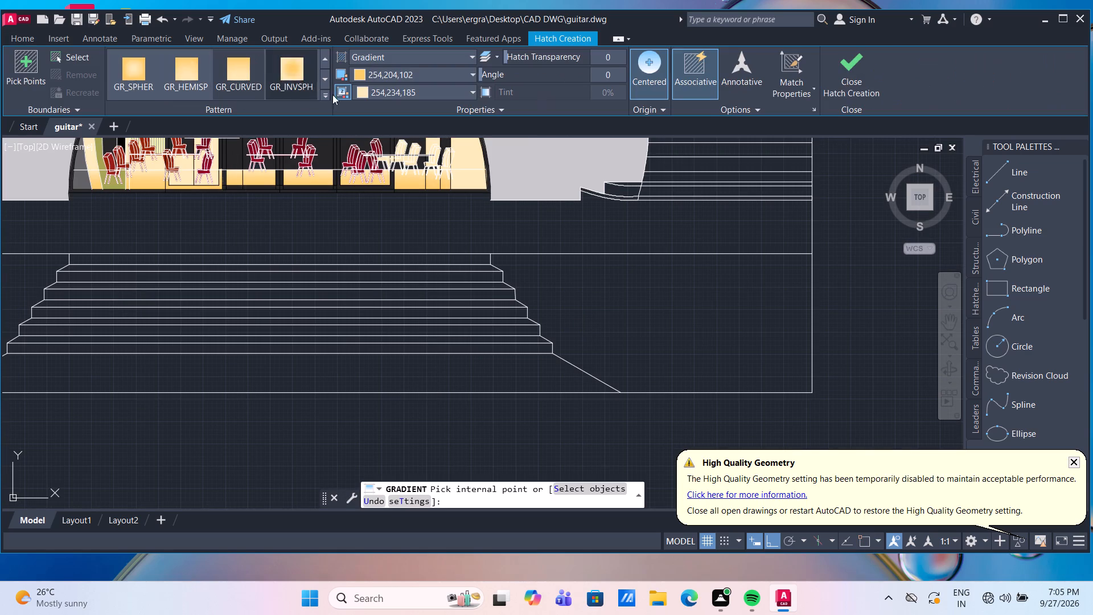
{"action": "left_click", "coordinate": [404, 72]}
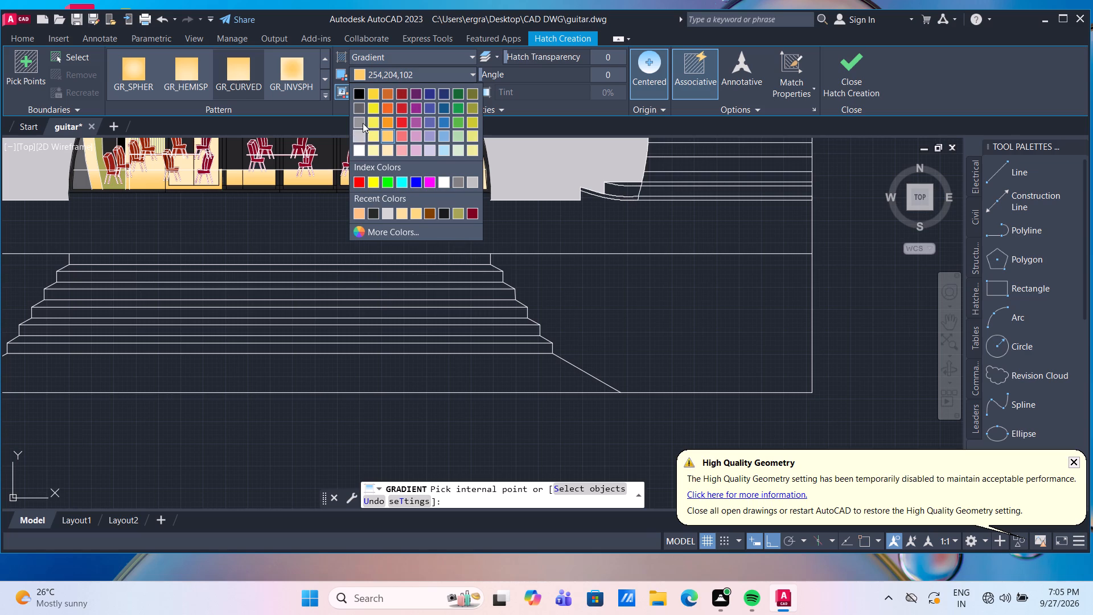
{"action": "left_click", "coordinate": [363, 123]}
{"action": "left_click", "coordinate": [421, 95]}
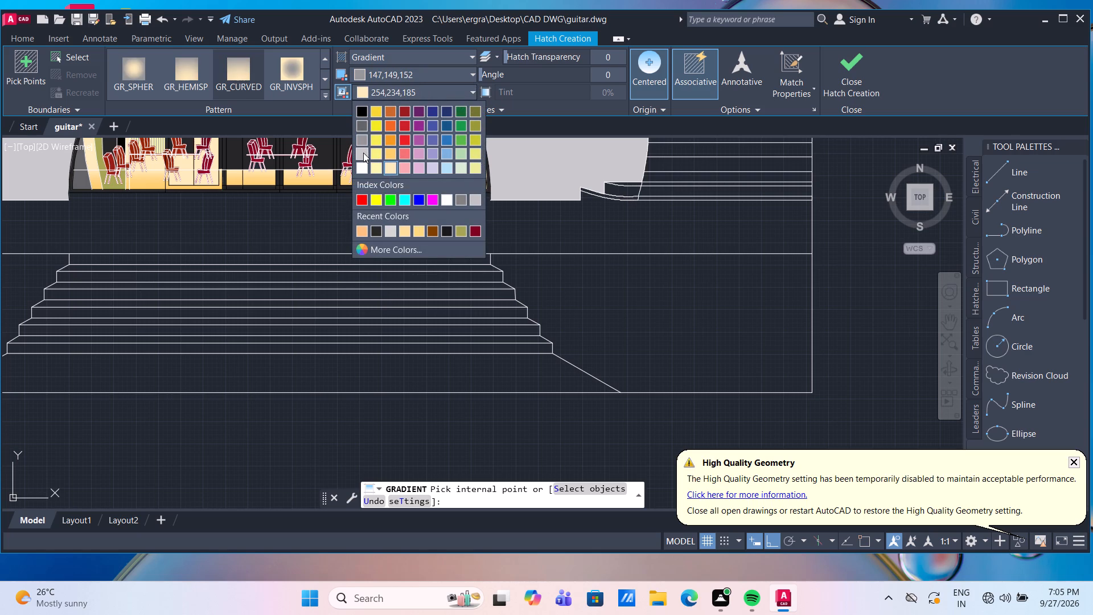
{"action": "left_click", "coordinate": [363, 153]}
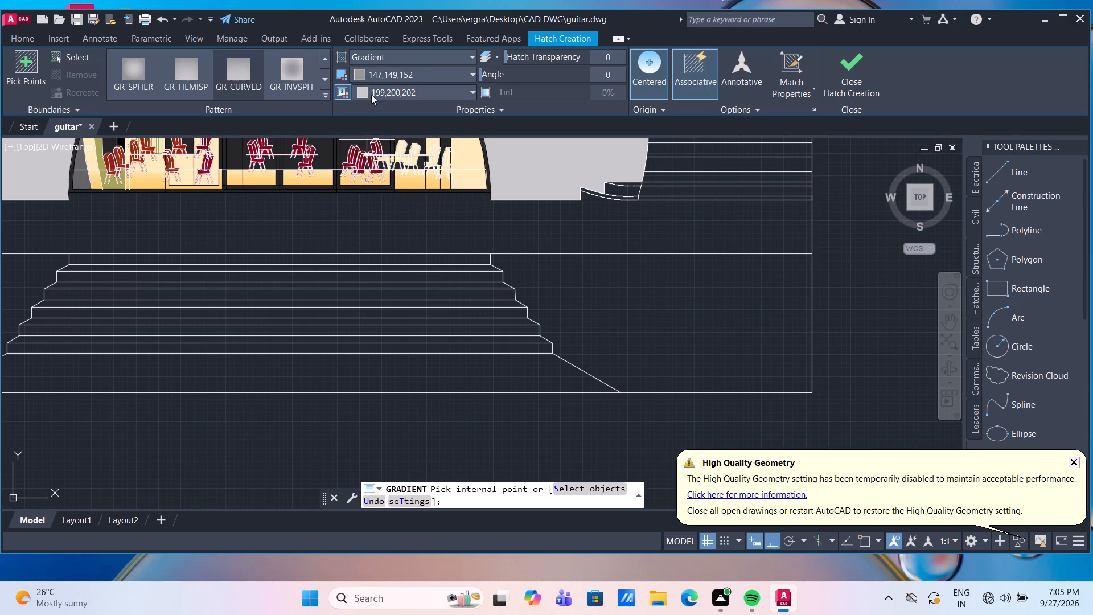
{"action": "left_click", "coordinate": [139, 72]}
{"action": "middle_click_drag", "start_coordinate": [299, 252], "coordinate": [337, 191]}
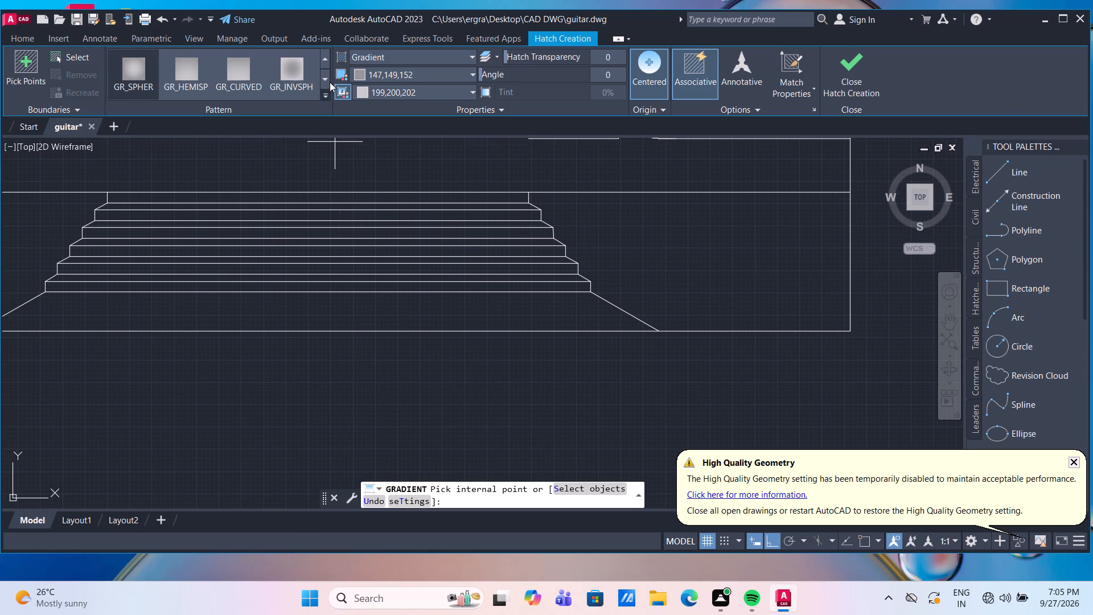
{"action": "left_click", "coordinate": [397, 75]}
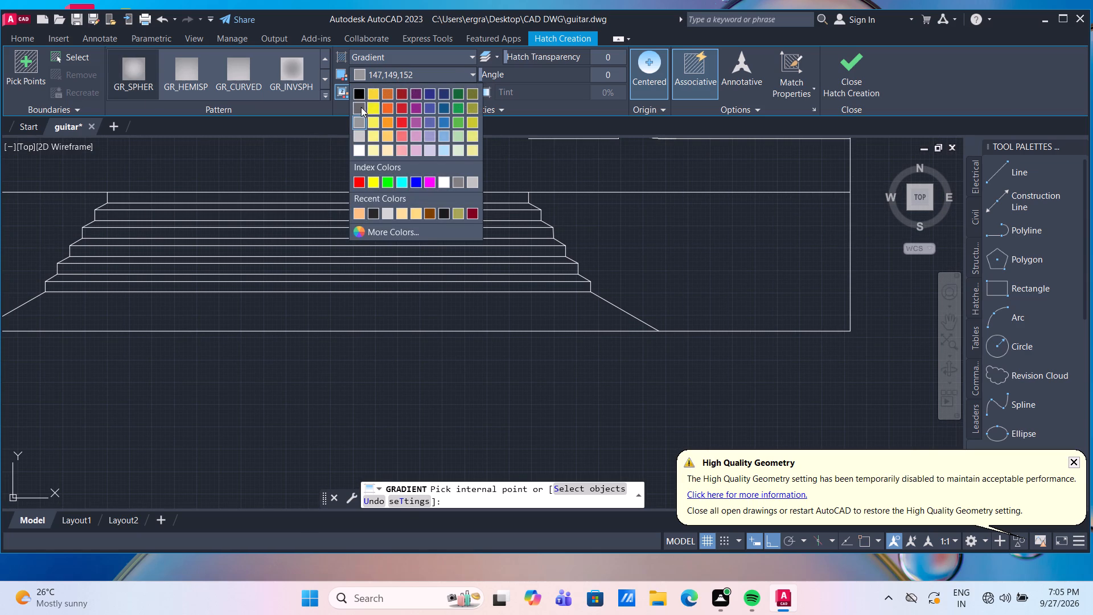
{"action": "left_click", "coordinate": [361, 107]}
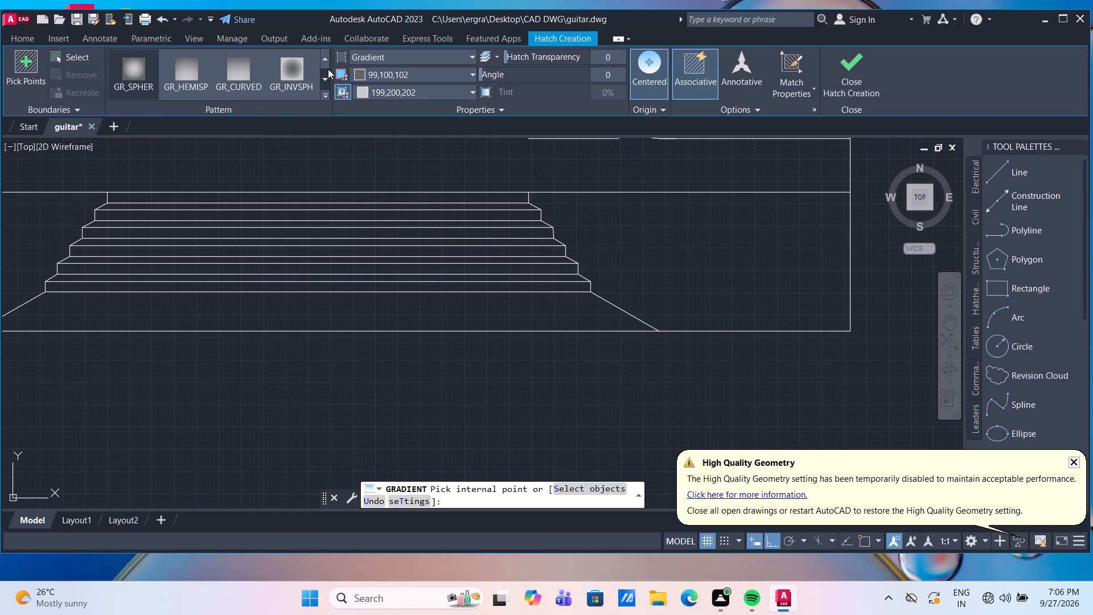
{"action": "scroll", "coordinate": [328, 63], "scroll_direction": "up", "scroll_amount": 1}
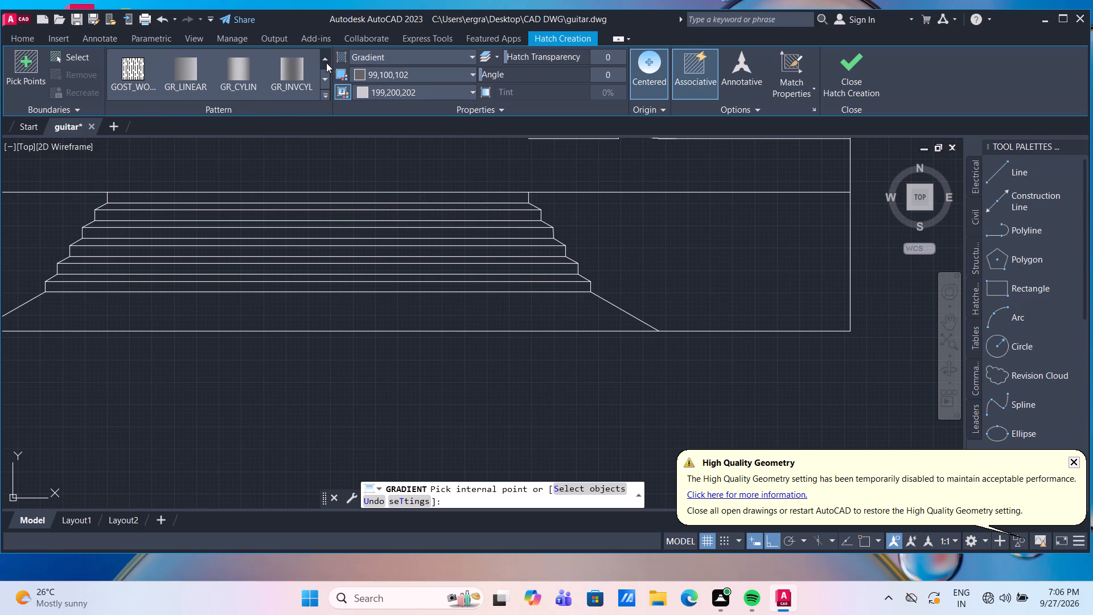
{"action": "left_click", "coordinate": [297, 77]}
{"action": "left_click", "coordinate": [302, 195]}
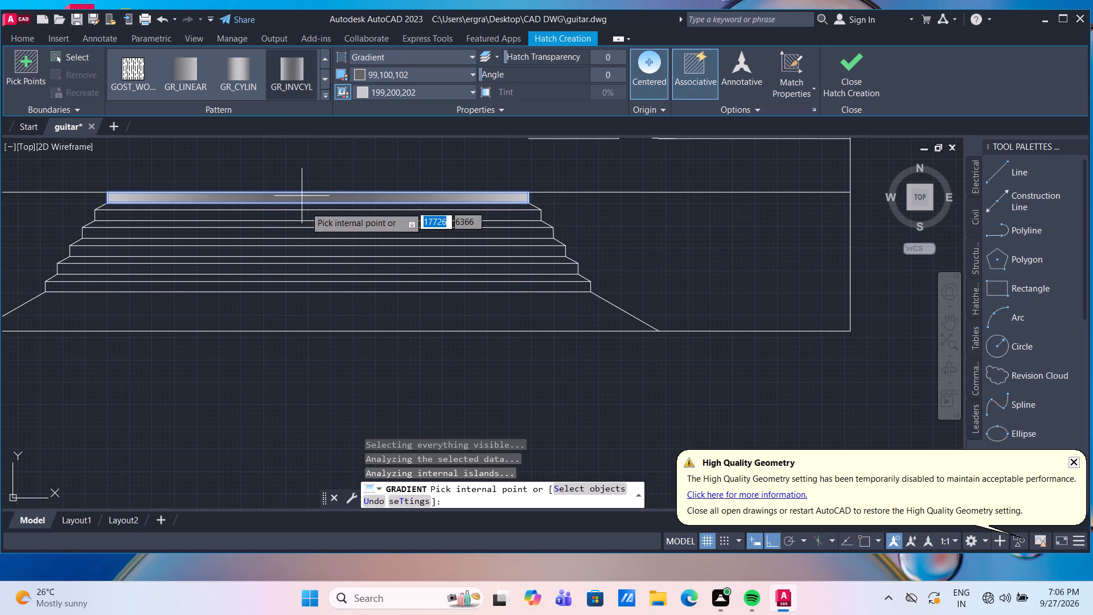
{"action": "left_click", "coordinate": [302, 218]}
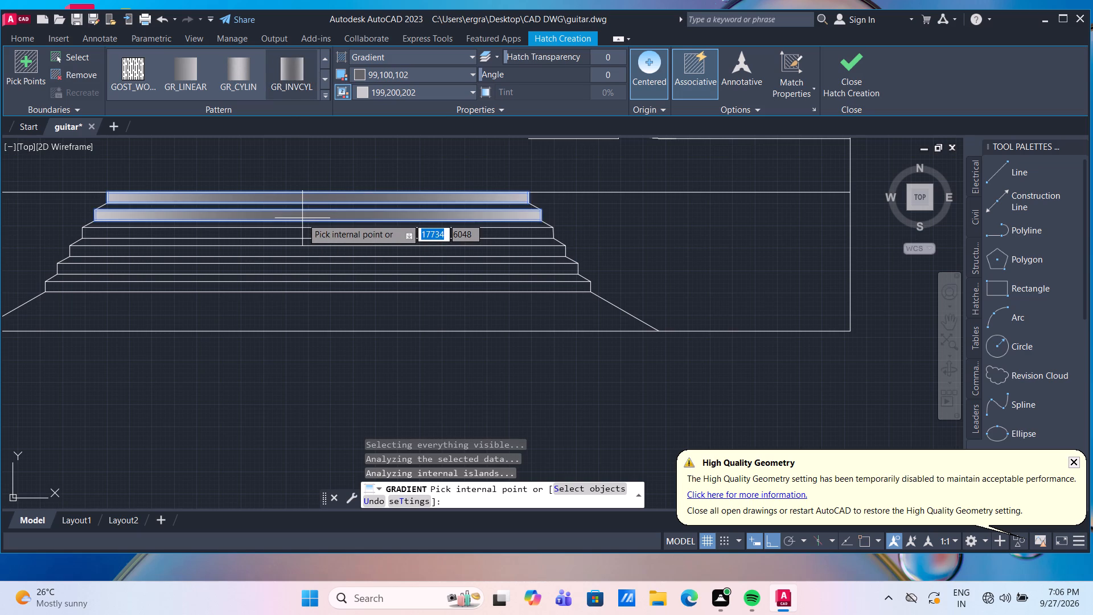
{"action": "left_click", "coordinate": [301, 237]}
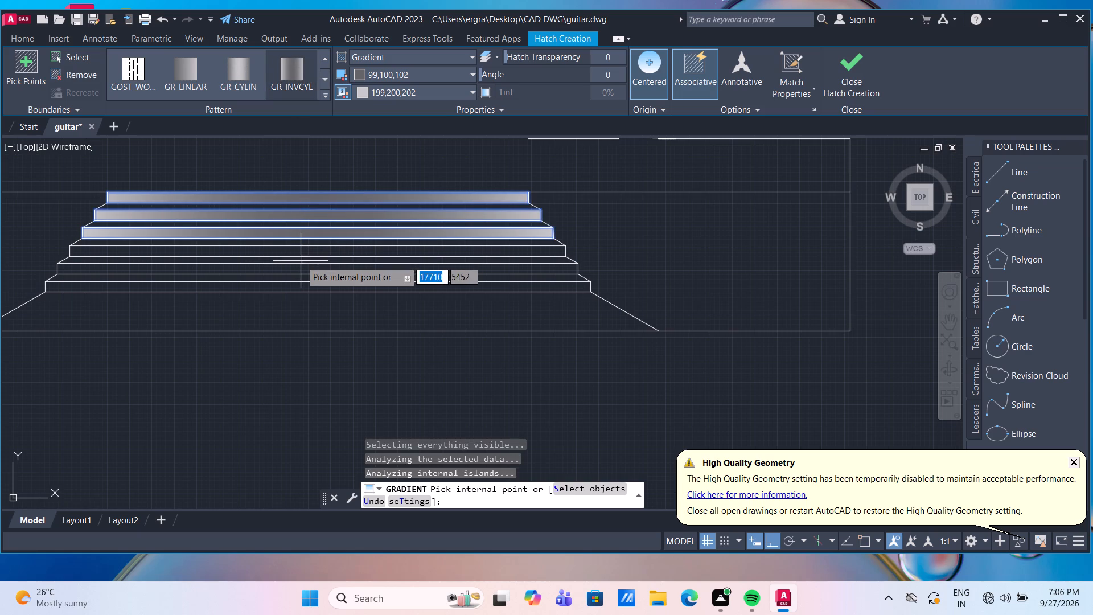
{"action": "left_click", "coordinate": [300, 250]}
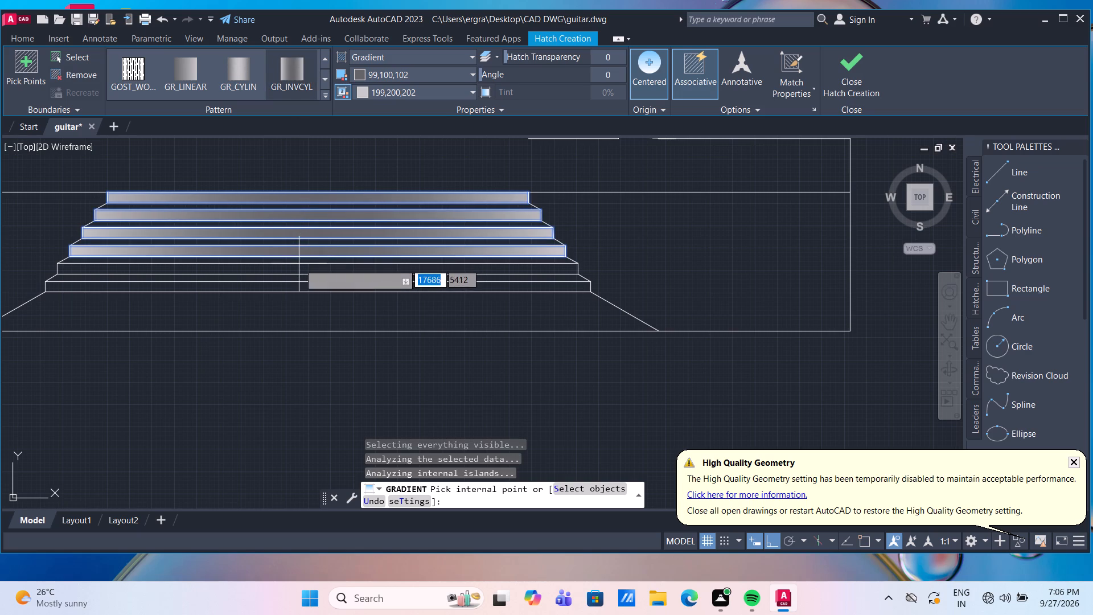
{"action": "left_click", "coordinate": [298, 267]}
{"action": "left_click", "coordinate": [297, 286]}
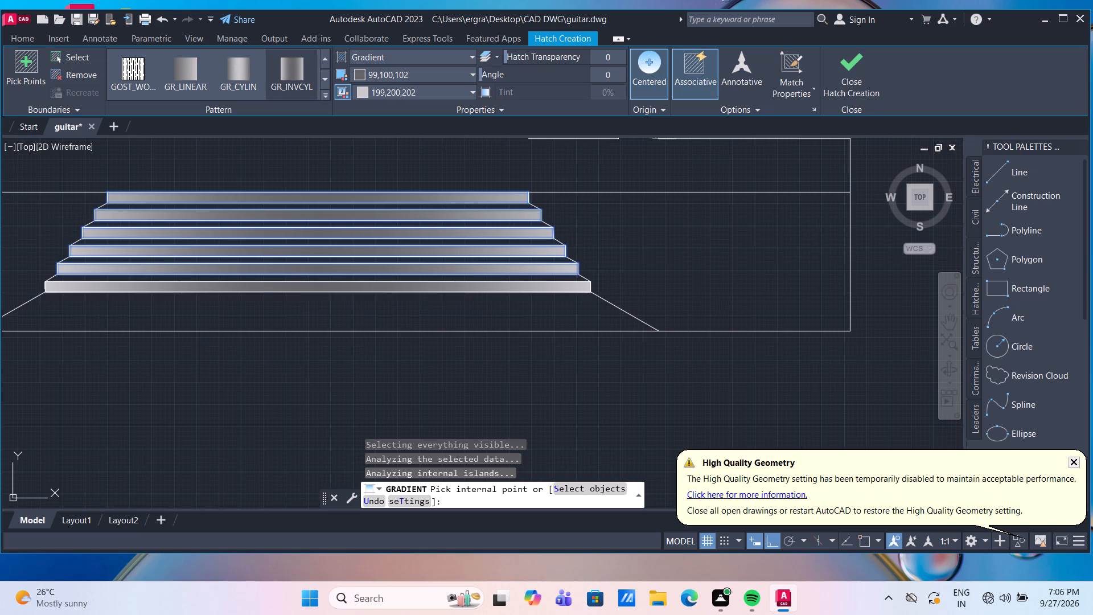
{"action": "key", "text": "Escape"}
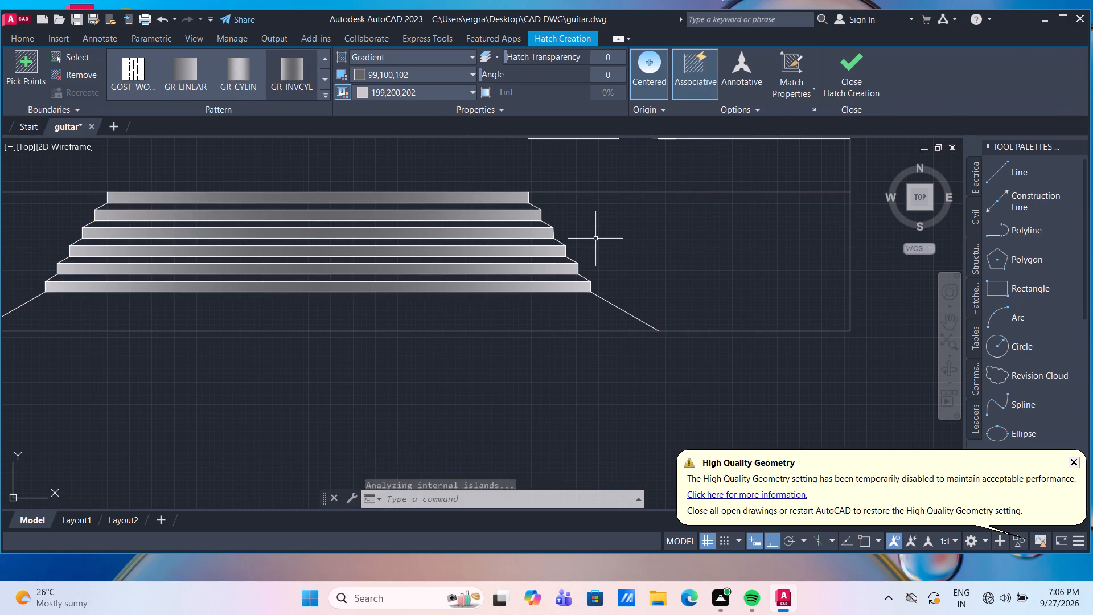
Fill the platform band above the front staircase with a GR_CYLIN gradient from 99,100,102 to 199,200,202.
{"action": "scroll", "coordinate": [604, 243], "scroll_direction": "down", "scroll_amount": 2}
{"action": "scroll", "coordinate": [517, 226], "scroll_direction": "up", "scroll_amount": 1}
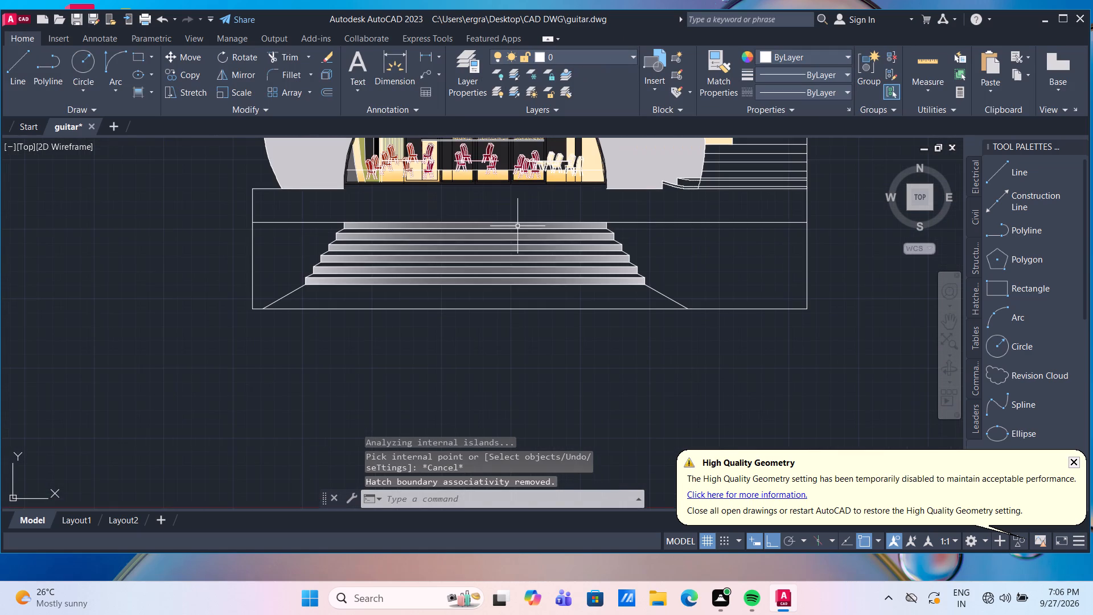
{"action": "left_click", "coordinate": [140, 90]}
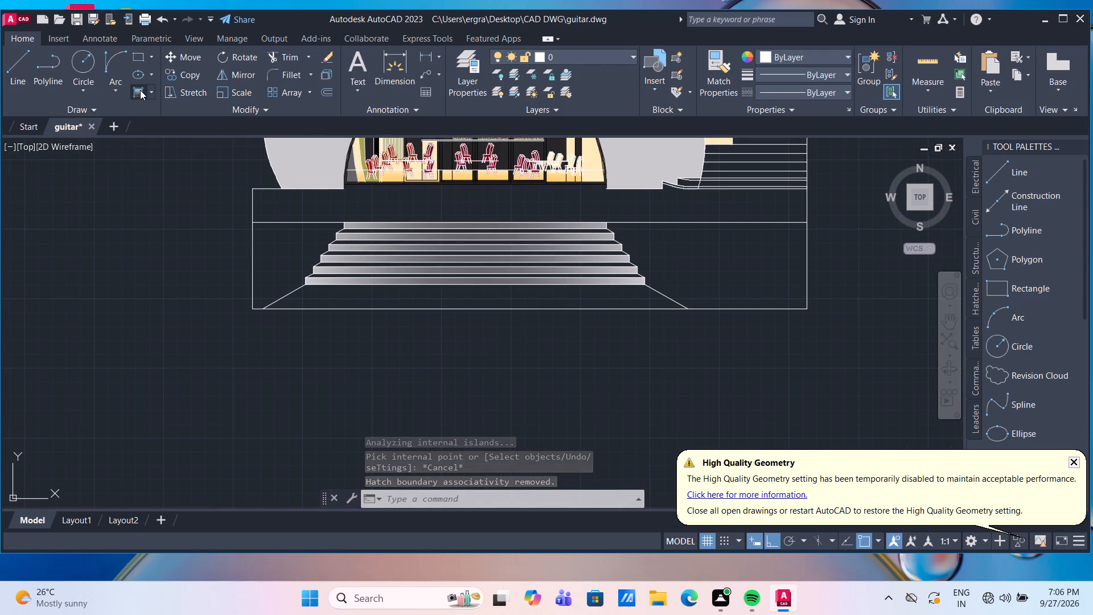
{"action": "left_click", "coordinate": [250, 73]}
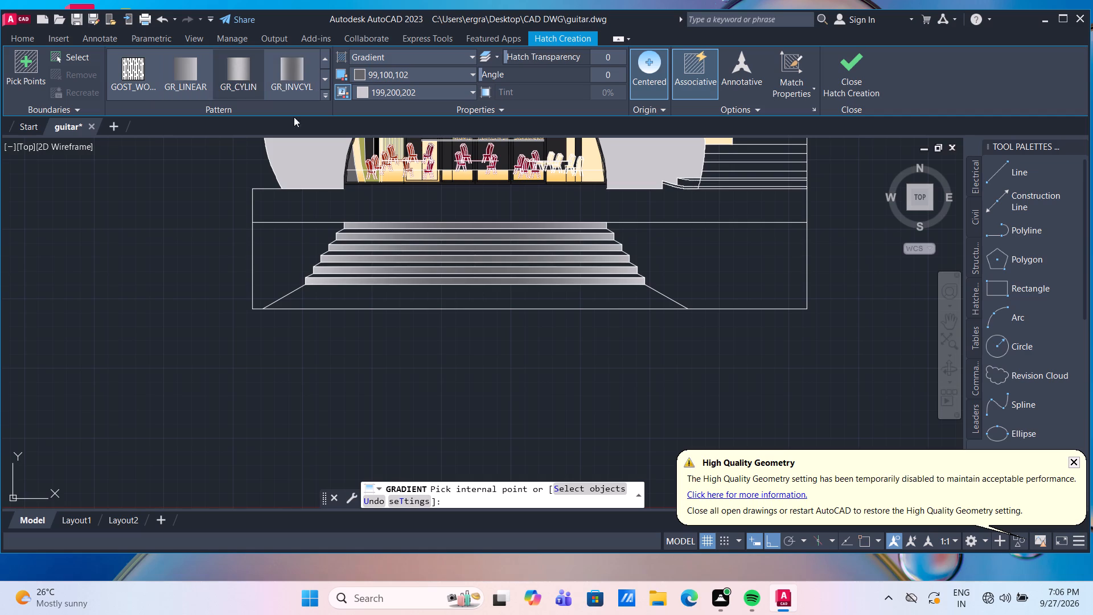
{"action": "left_click", "coordinate": [471, 202]}
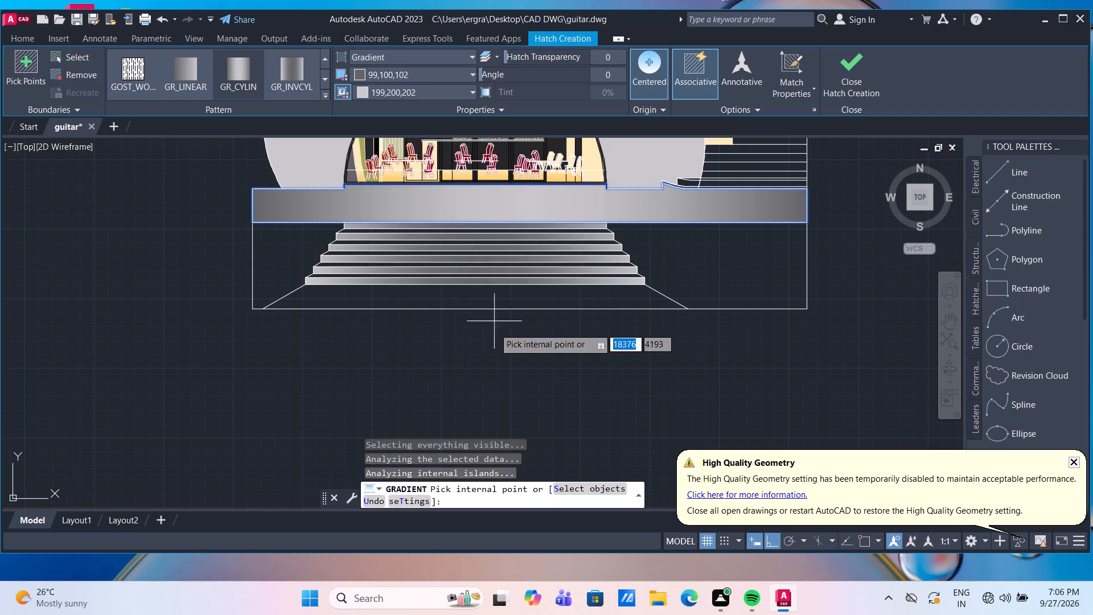
Fill the five front staircase treads and the trapezoidal area at its foot with the same 99,100,102 to 199,200,202 GR_CYLIN gradient.
{"action": "scroll", "coordinate": [485, 278], "scroll_direction": "up", "scroll_amount": 2}
{"action": "middle_click_drag", "start_coordinate": [488, 221], "coordinate": [480, 260]}
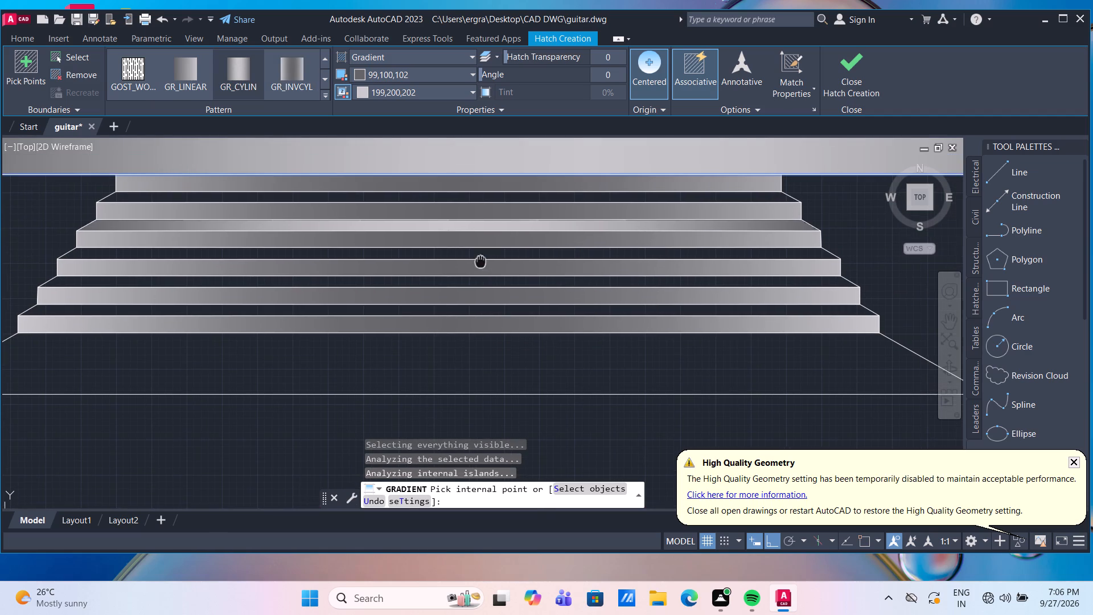
{"action": "left_click", "coordinate": [479, 196]}
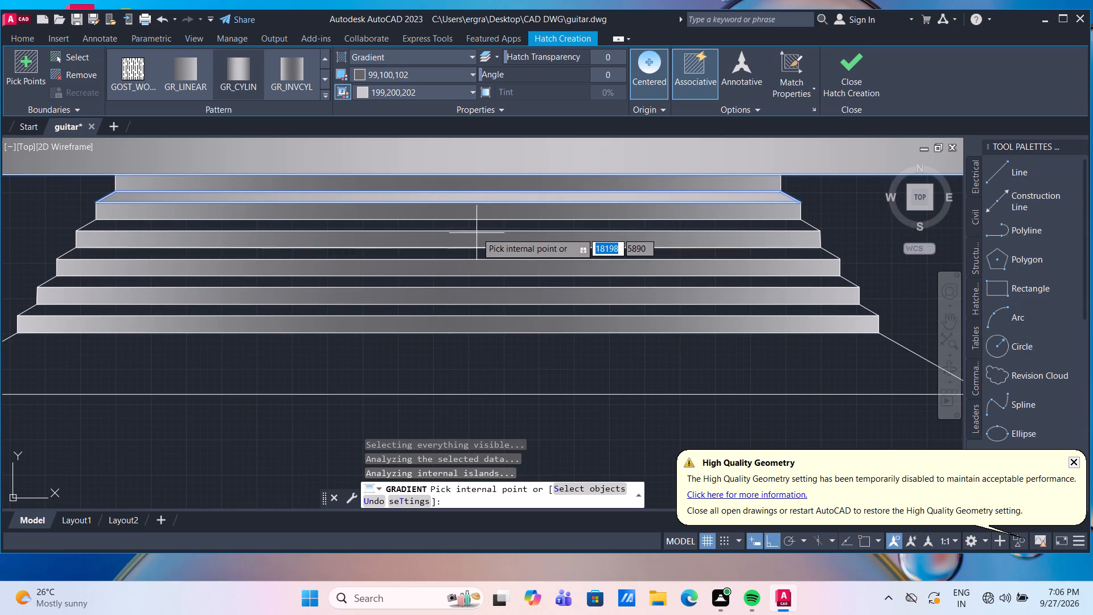
{"action": "left_click", "coordinate": [476, 224]}
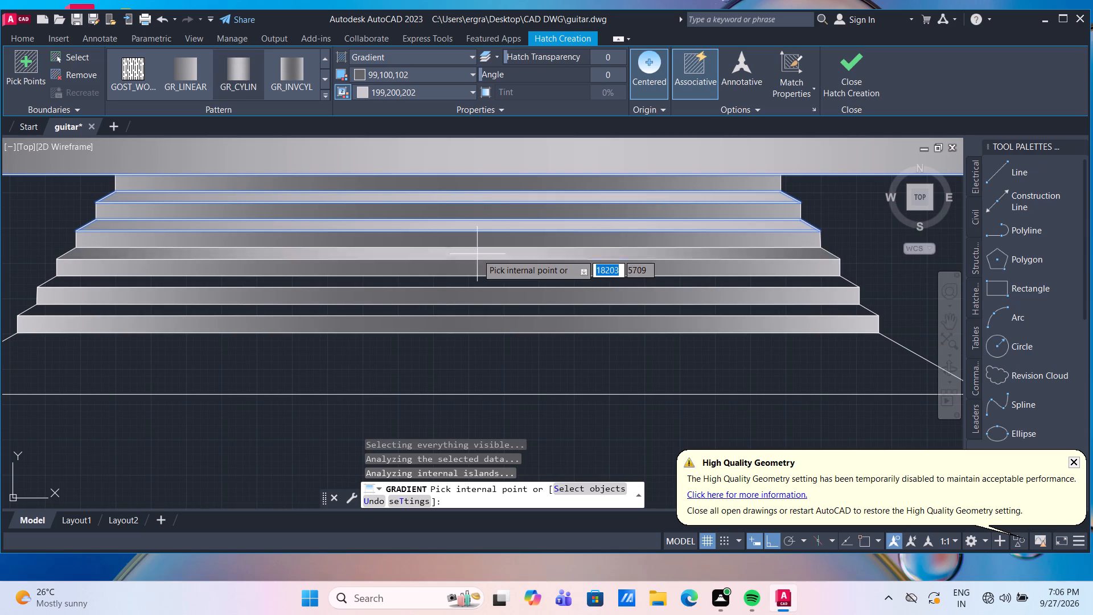
{"action": "left_click", "coordinate": [477, 254]}
{"action": "left_click", "coordinate": [482, 280]}
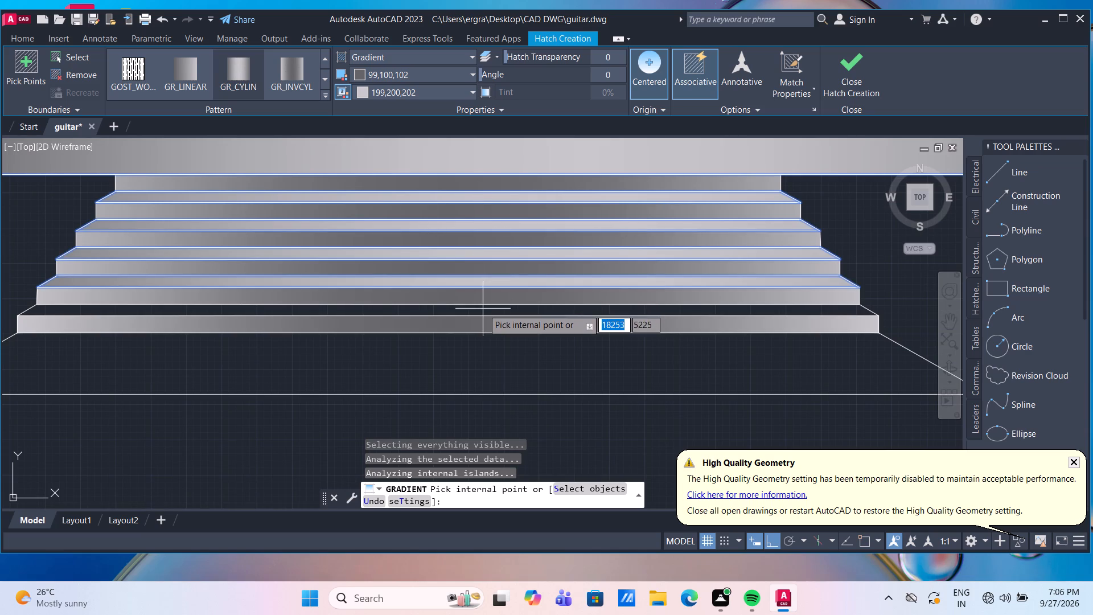
{"action": "left_click", "coordinate": [483, 309]}
{"action": "left_click", "coordinate": [490, 372]}
{"action": "scroll", "coordinate": [512, 314], "scroll_direction": "down", "scroll_amount": 2}
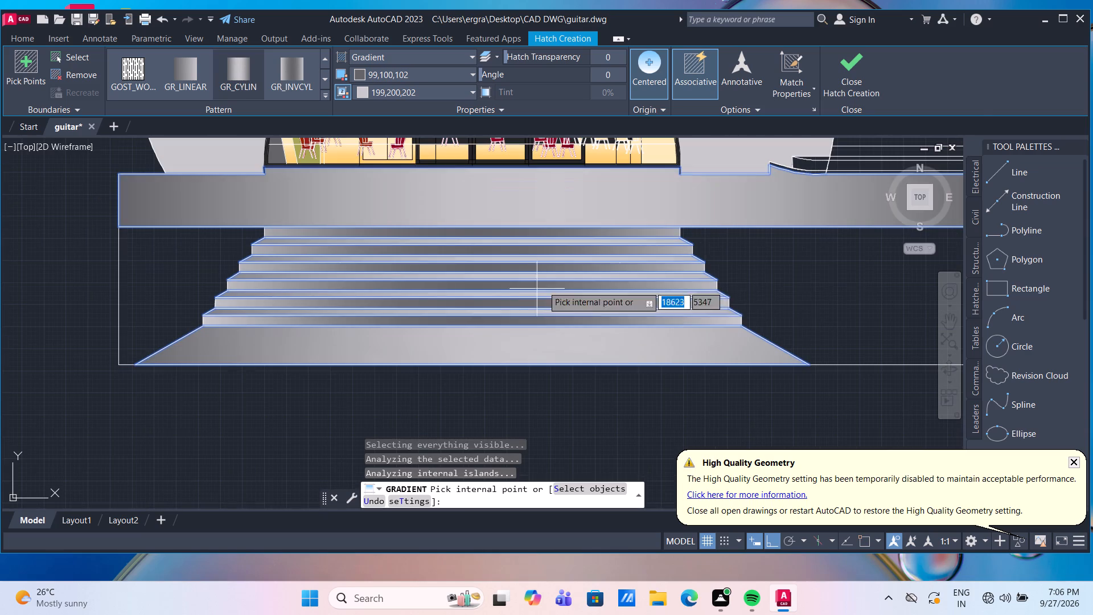
{"action": "key", "text": "Return"}
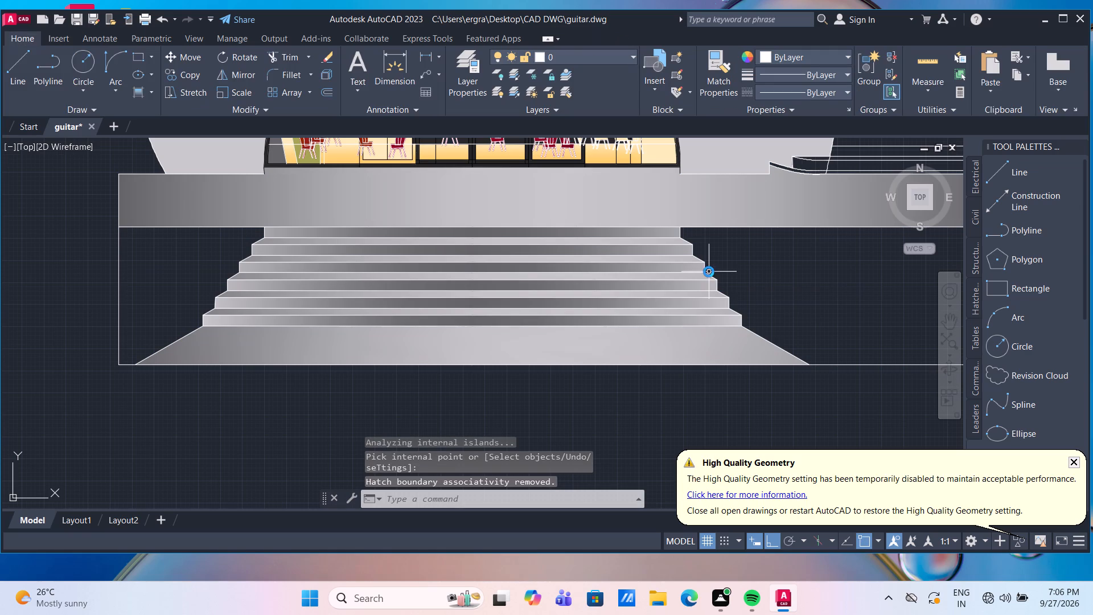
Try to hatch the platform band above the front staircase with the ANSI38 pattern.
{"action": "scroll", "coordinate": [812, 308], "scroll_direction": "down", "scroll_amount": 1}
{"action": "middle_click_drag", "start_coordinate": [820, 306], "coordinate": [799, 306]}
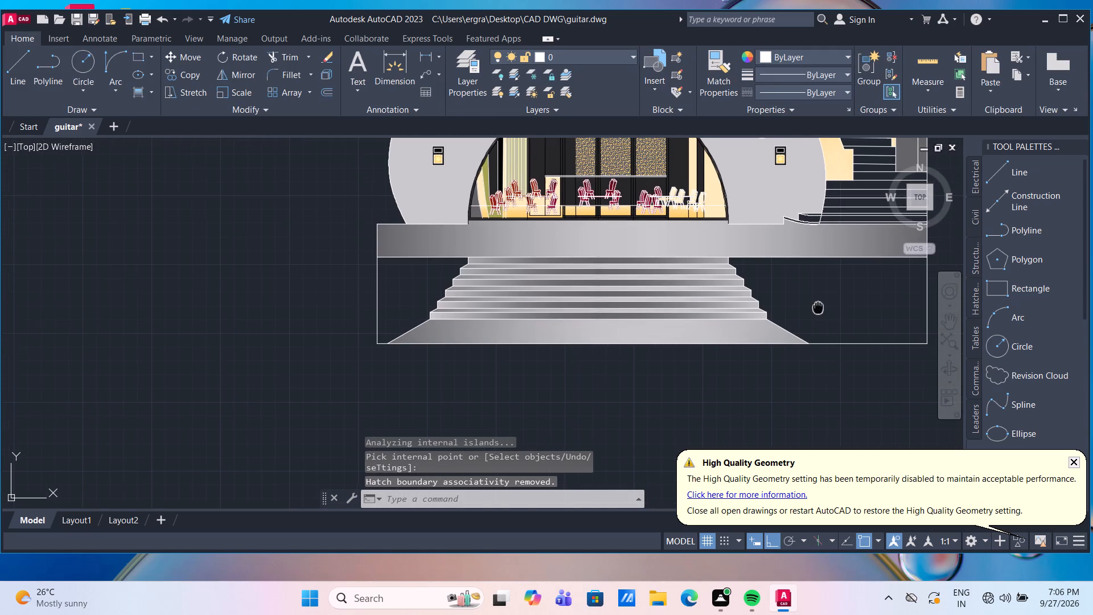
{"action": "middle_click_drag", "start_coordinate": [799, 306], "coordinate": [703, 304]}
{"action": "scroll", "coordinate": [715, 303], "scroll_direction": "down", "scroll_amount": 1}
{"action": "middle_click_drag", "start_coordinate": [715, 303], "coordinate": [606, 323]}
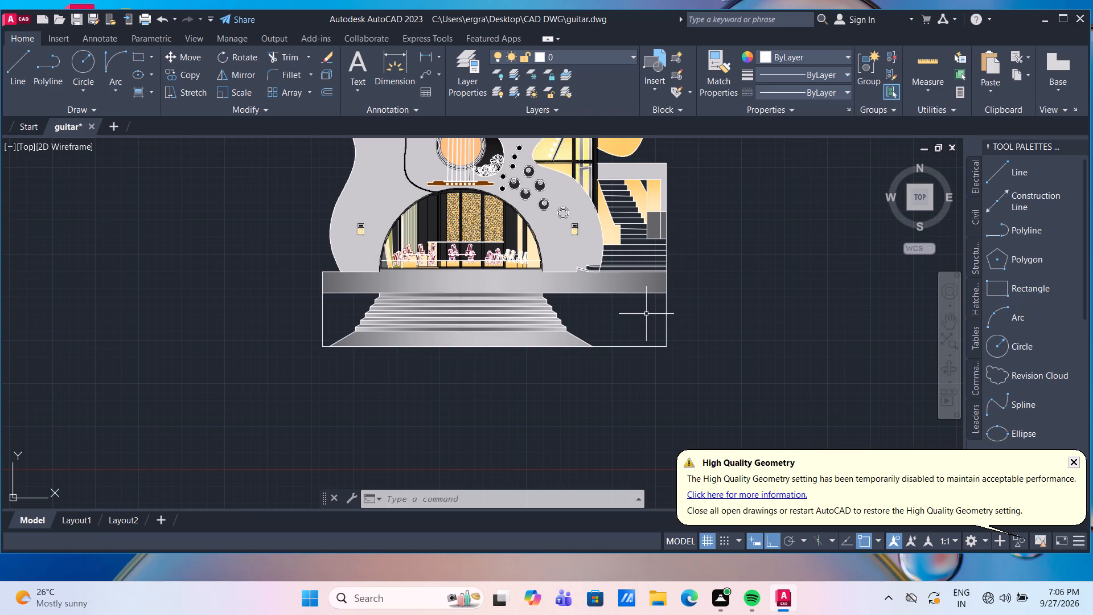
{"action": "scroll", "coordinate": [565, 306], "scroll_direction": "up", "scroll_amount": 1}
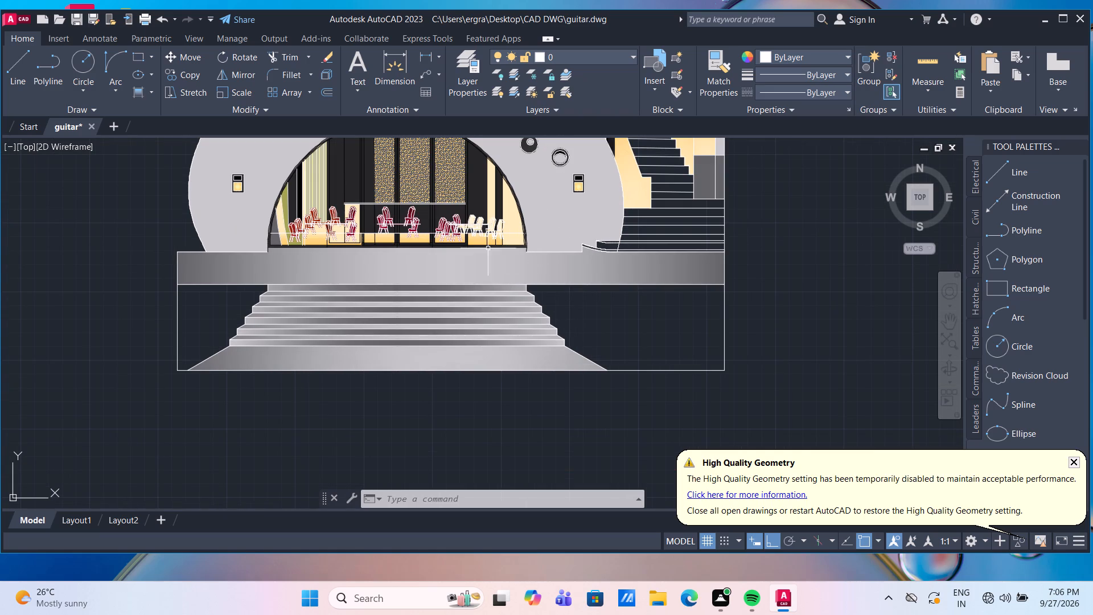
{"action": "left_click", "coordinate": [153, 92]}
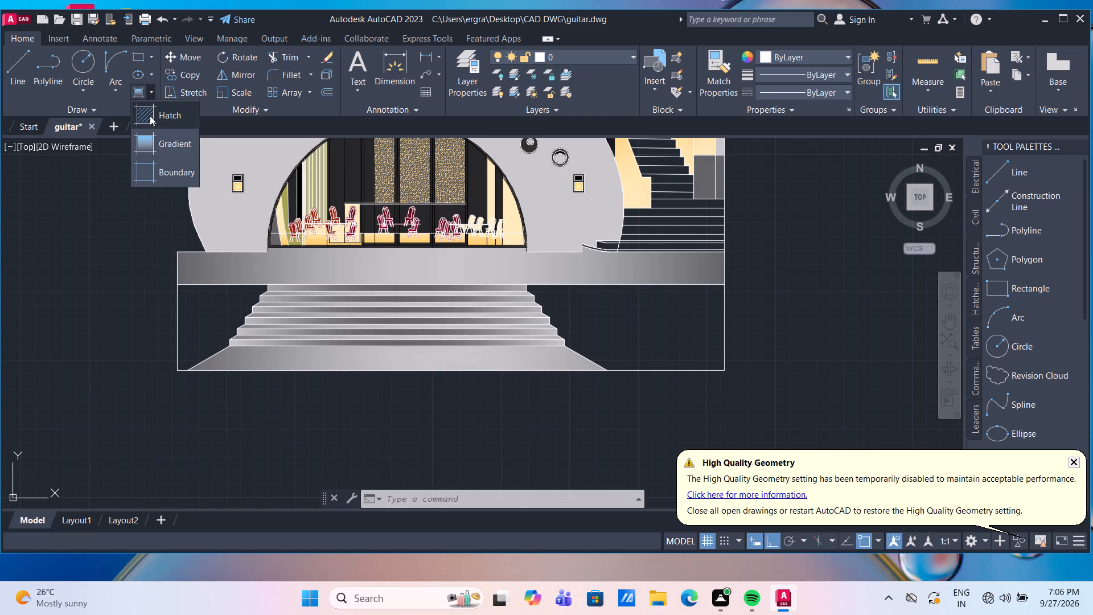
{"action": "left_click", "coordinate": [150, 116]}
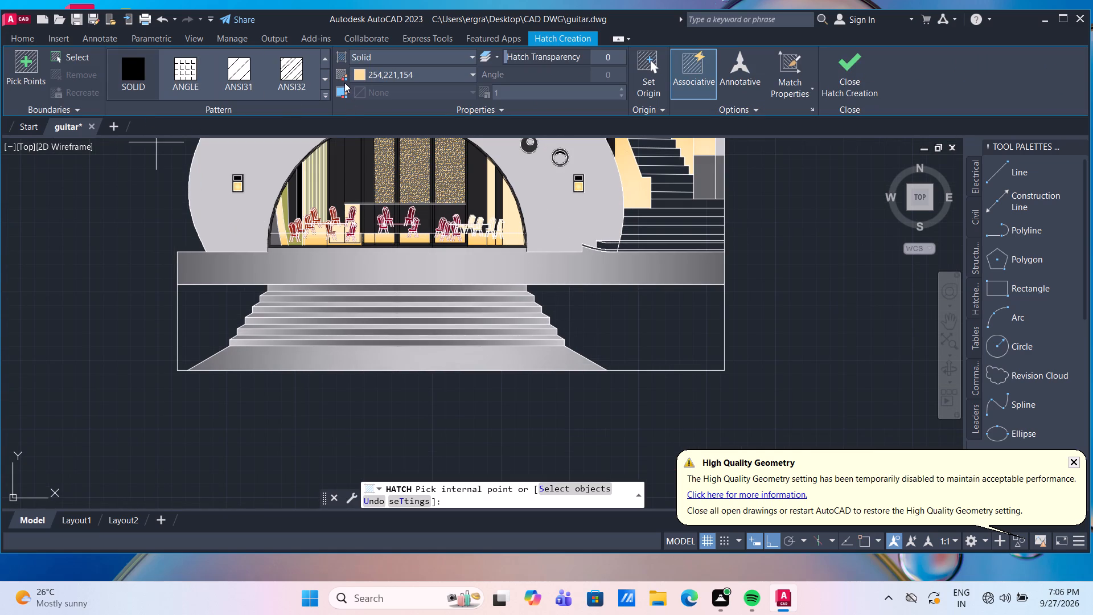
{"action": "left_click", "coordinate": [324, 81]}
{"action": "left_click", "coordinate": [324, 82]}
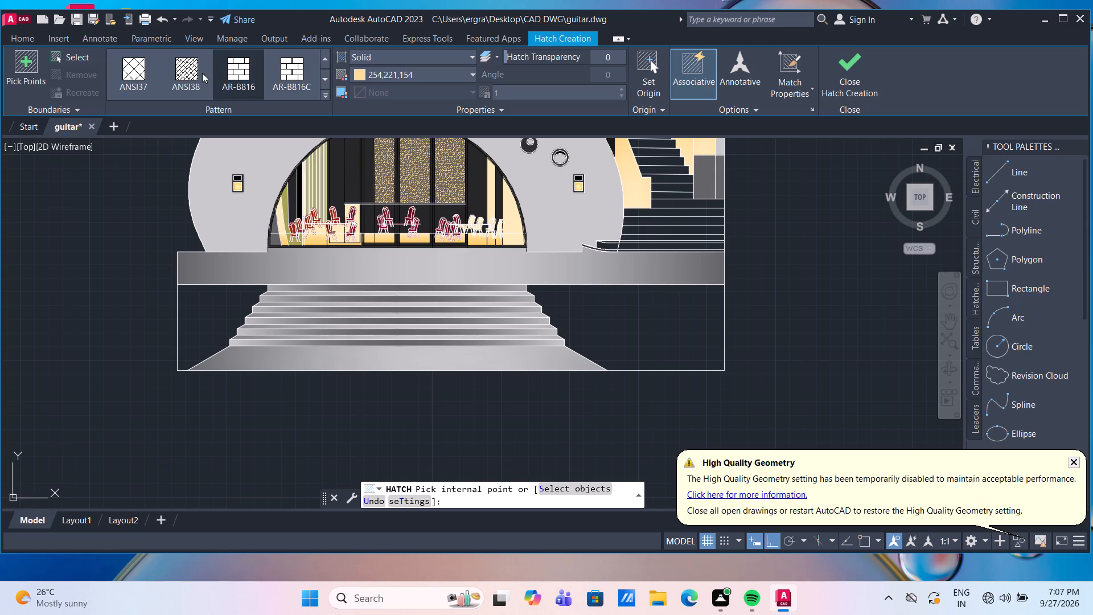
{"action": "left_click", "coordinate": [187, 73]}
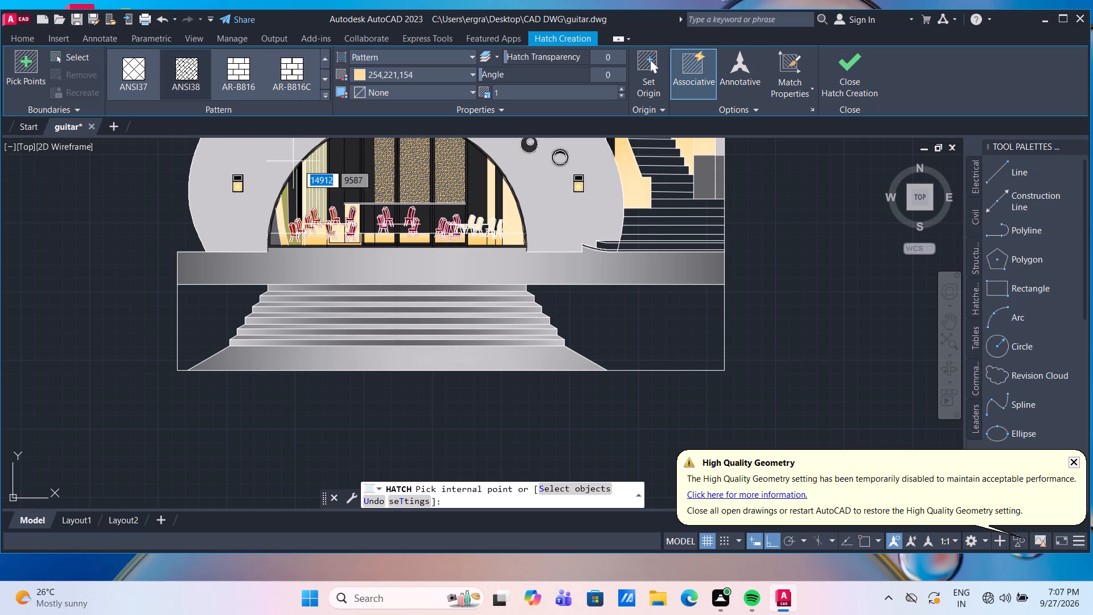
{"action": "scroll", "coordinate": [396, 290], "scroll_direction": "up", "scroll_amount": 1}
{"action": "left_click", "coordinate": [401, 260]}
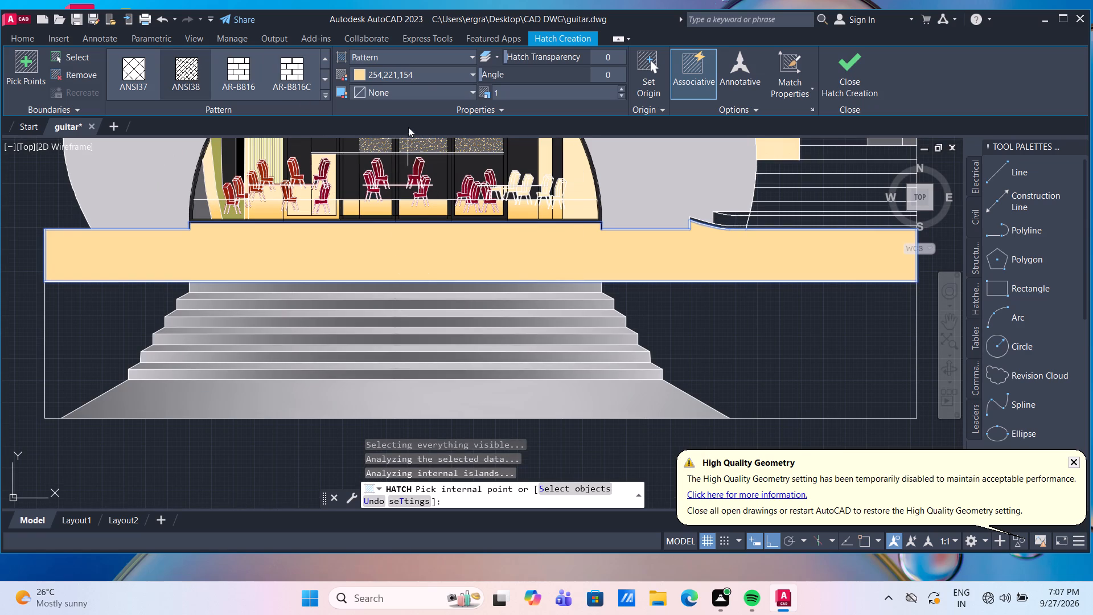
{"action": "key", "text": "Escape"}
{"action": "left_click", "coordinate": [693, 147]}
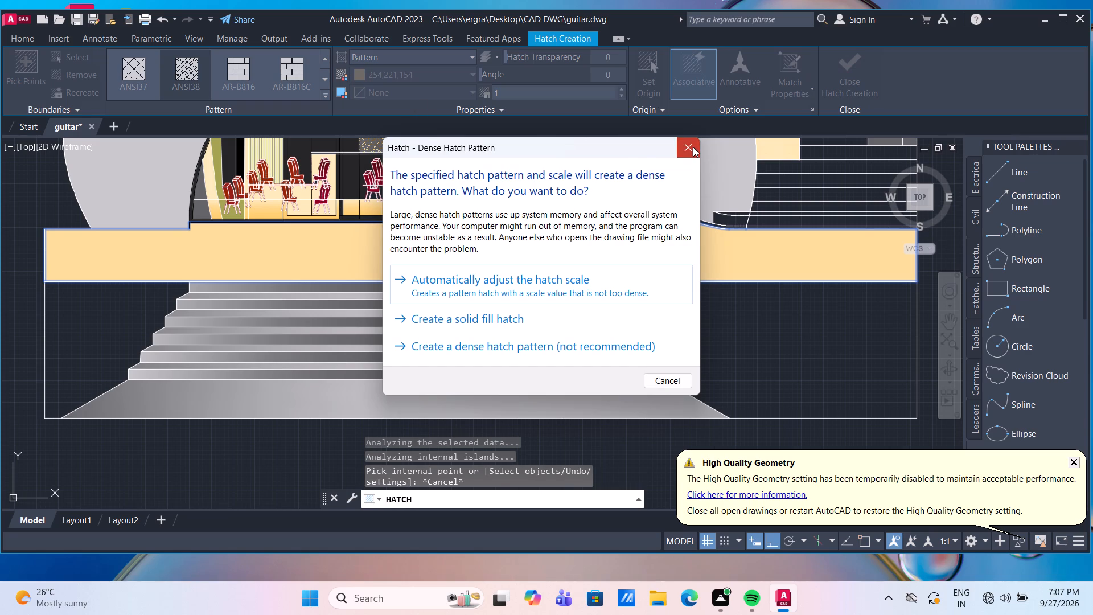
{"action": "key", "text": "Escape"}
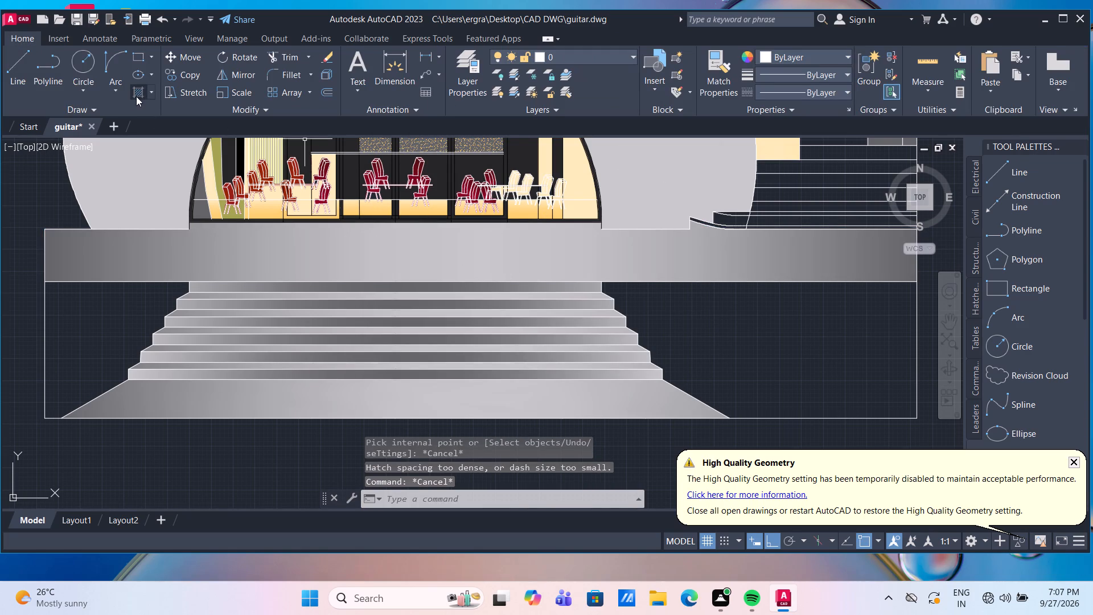
Hatch the platform band above the front staircase with the ANSI38 pattern in colour 99,100,102 at scale 500.
{"action": "left_click", "coordinate": [137, 96]}
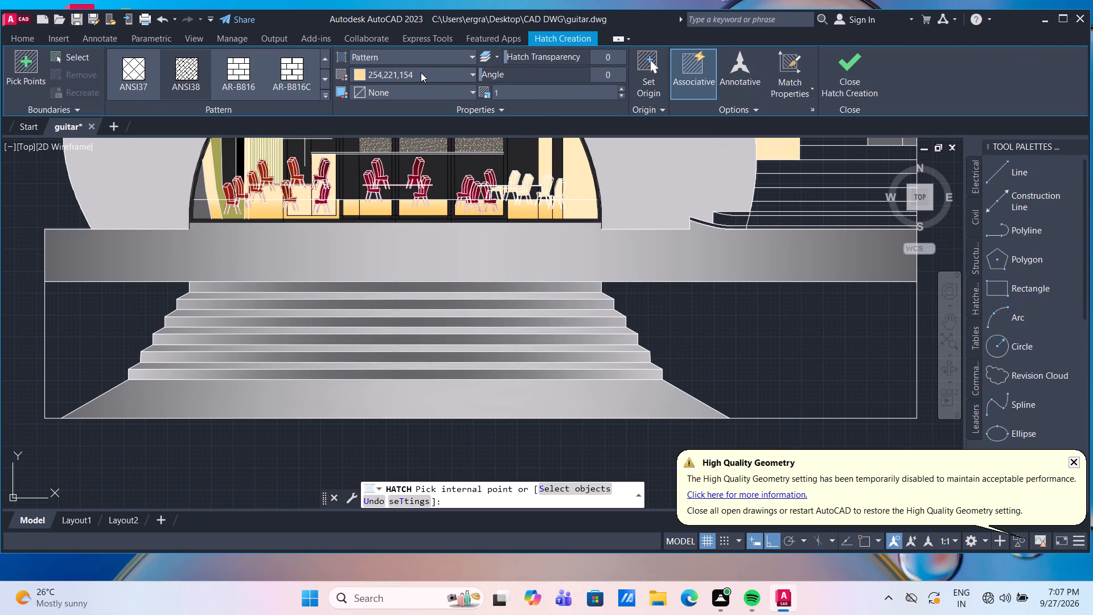
{"action": "left_click", "coordinate": [421, 72]}
{"action": "left_click", "coordinate": [363, 153]}
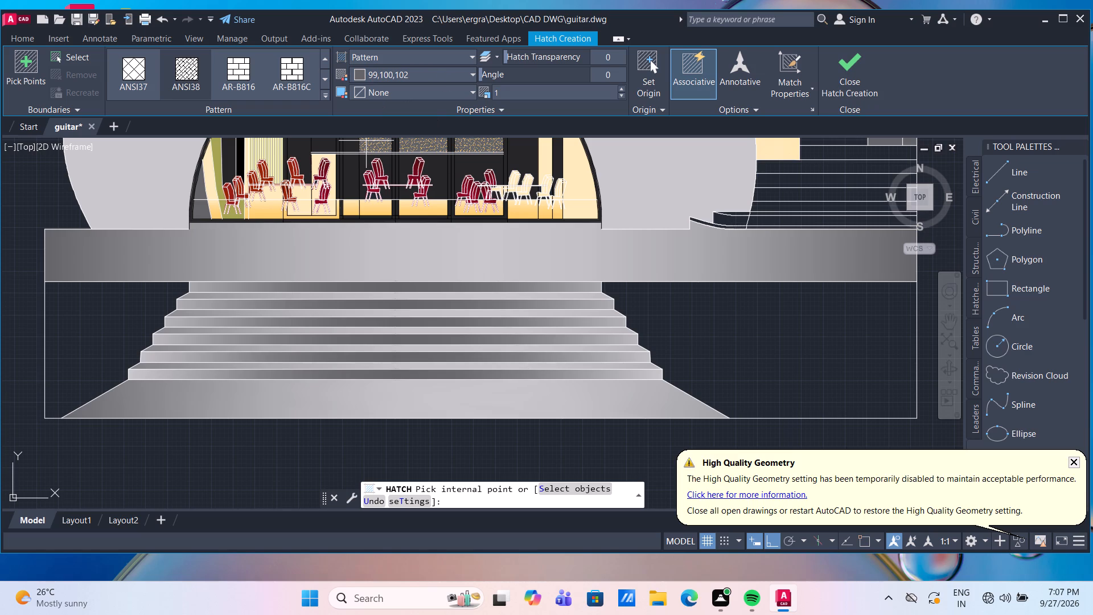
{"action": "left_click", "coordinate": [377, 264]}
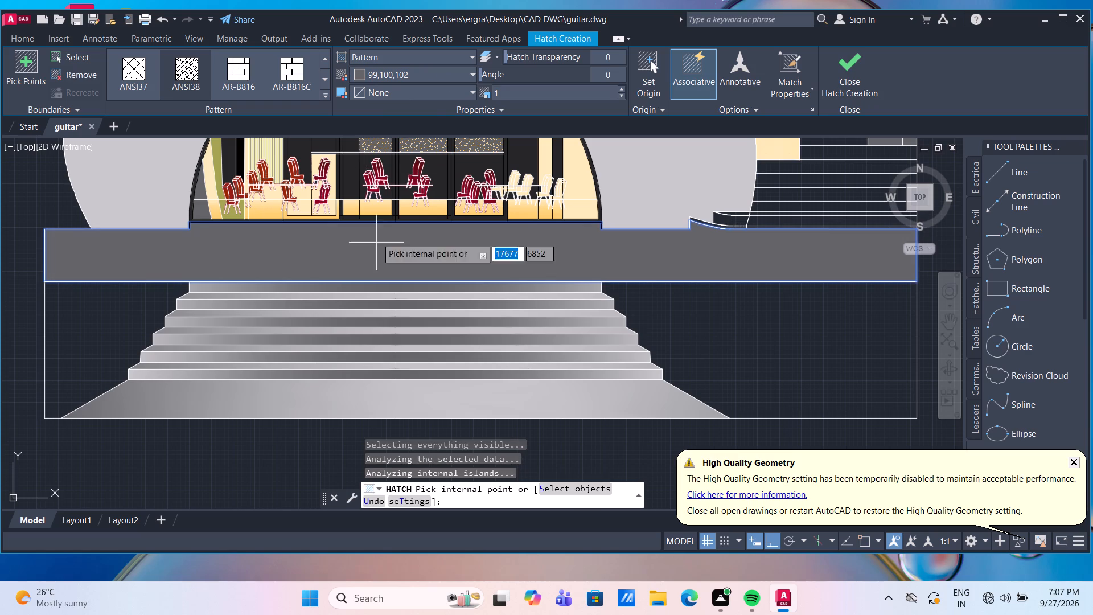
{"action": "left_click", "coordinate": [540, 97]}
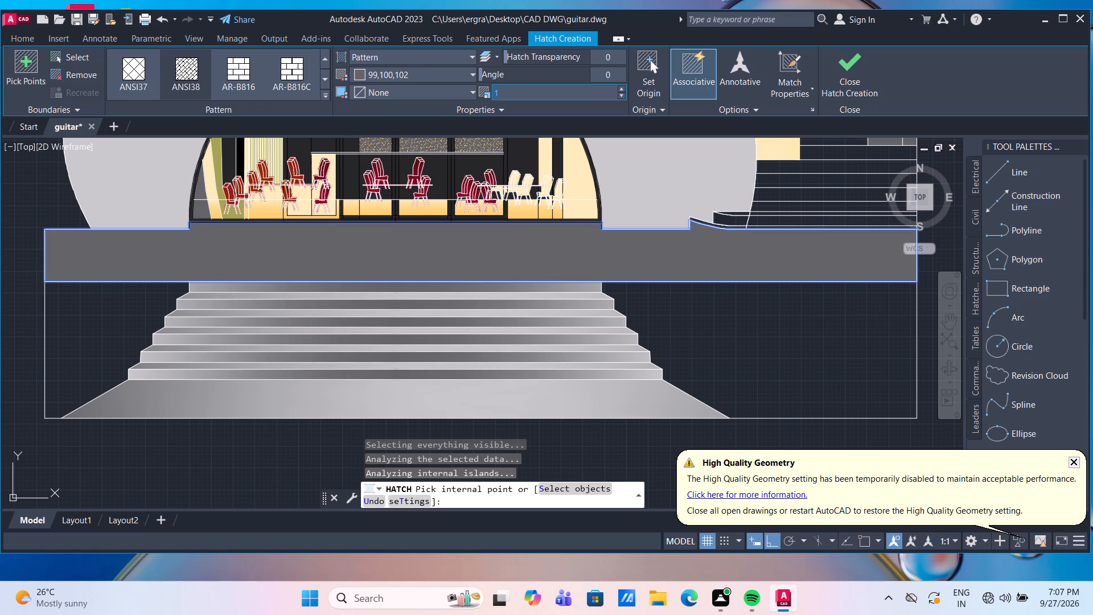
{"action": "type", "text": "200"}
{"action": "key", "text": "Return"}
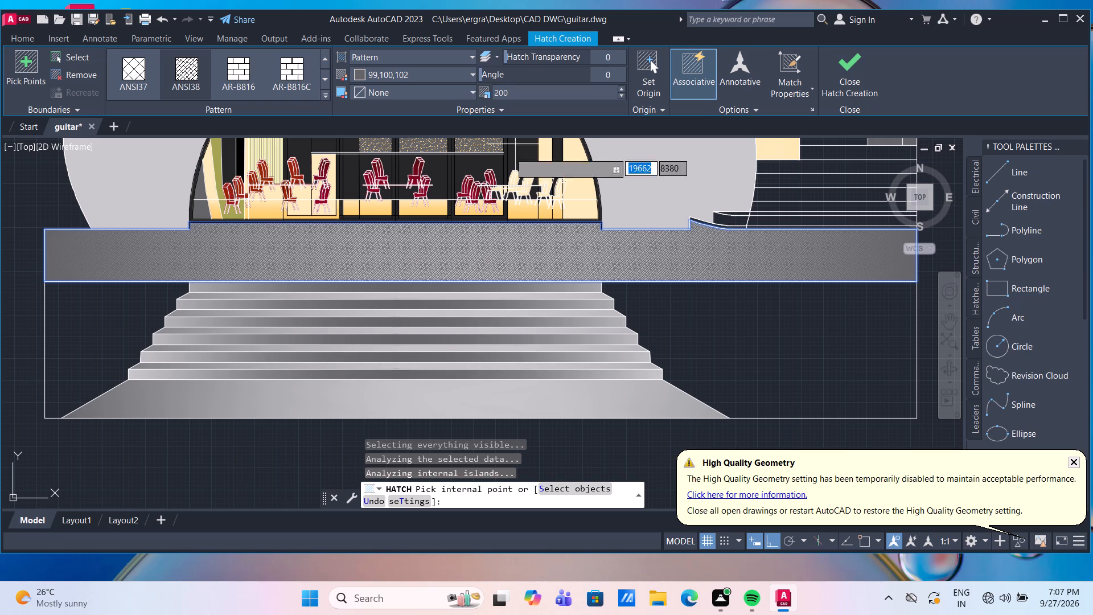
{"action": "left_click", "coordinate": [534, 90]}
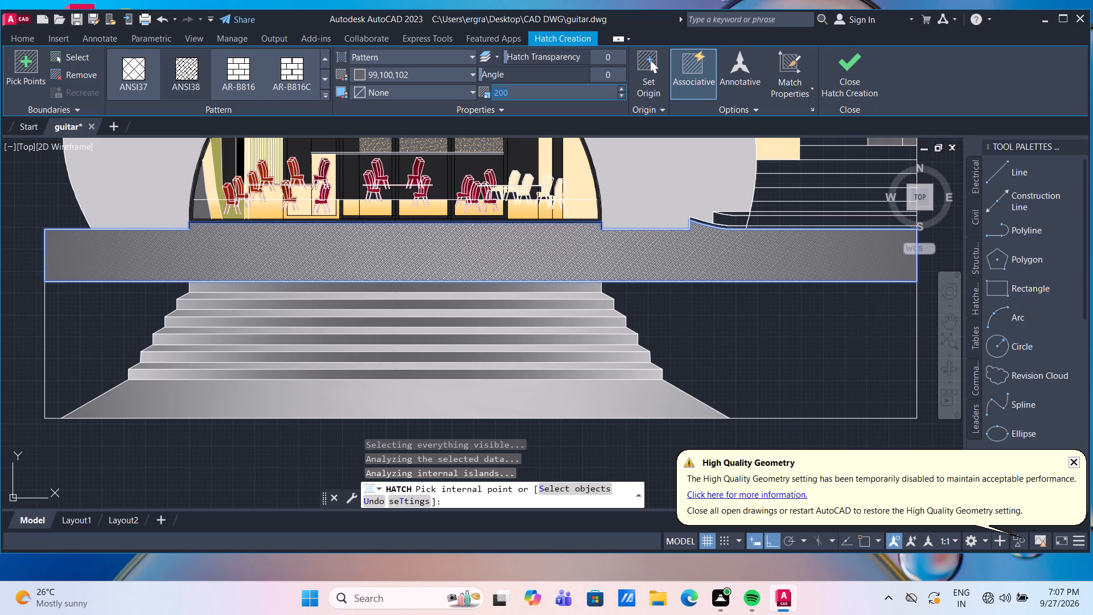
{"action": "type", "text": "500"}
{"action": "key", "text": "Return"}
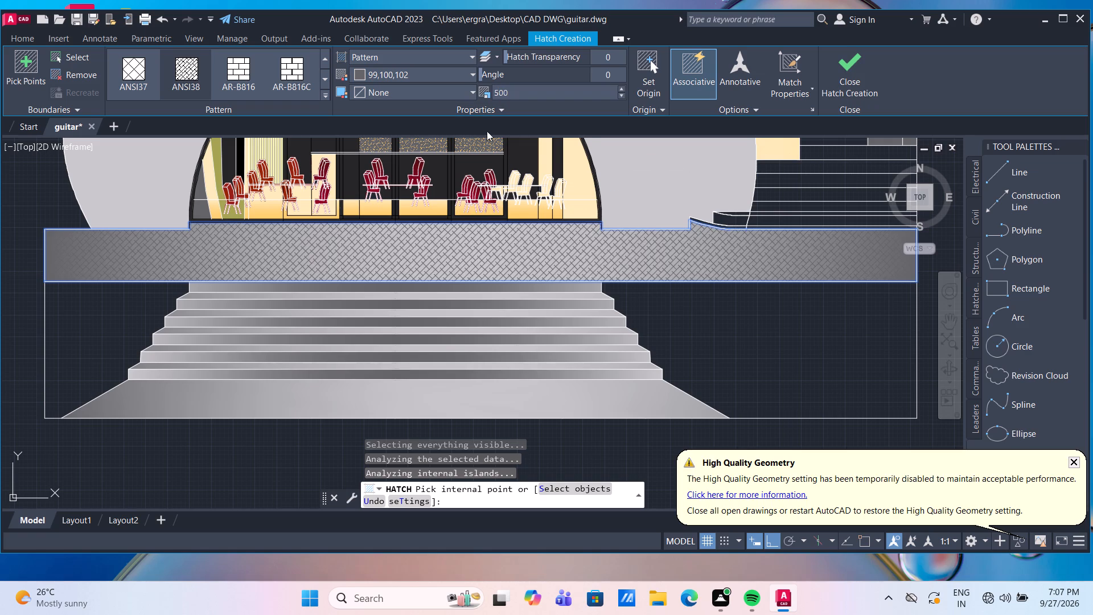
{"action": "scroll", "coordinate": [484, 210], "scroll_direction": "up", "scroll_amount": 2}
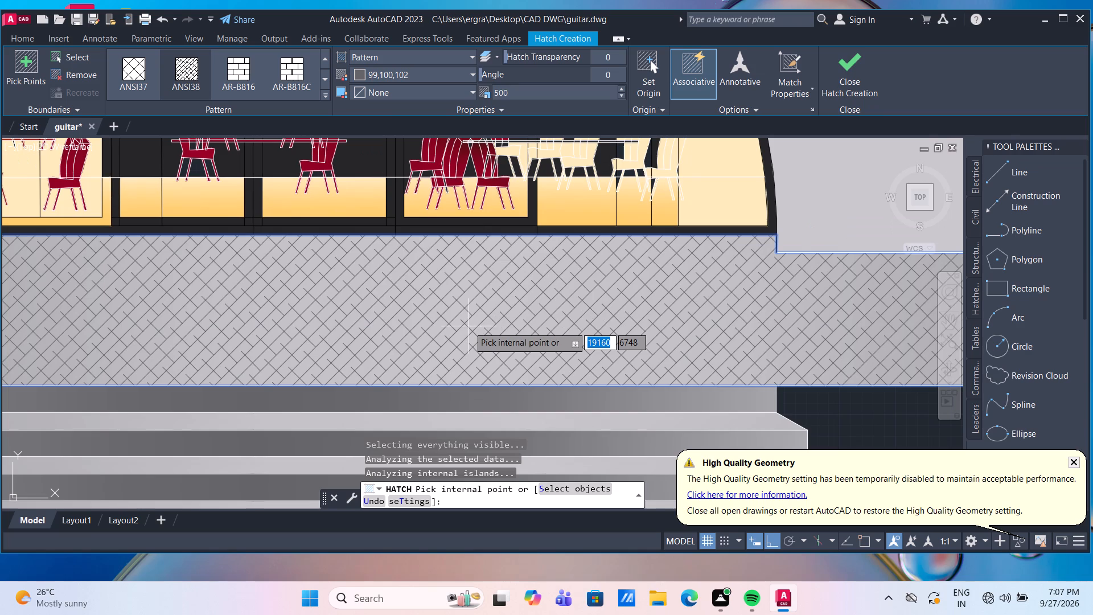
{"action": "scroll", "coordinate": [469, 326], "scroll_direction": "down", "scroll_amount": 2}
{"action": "key", "text": "Escape"}
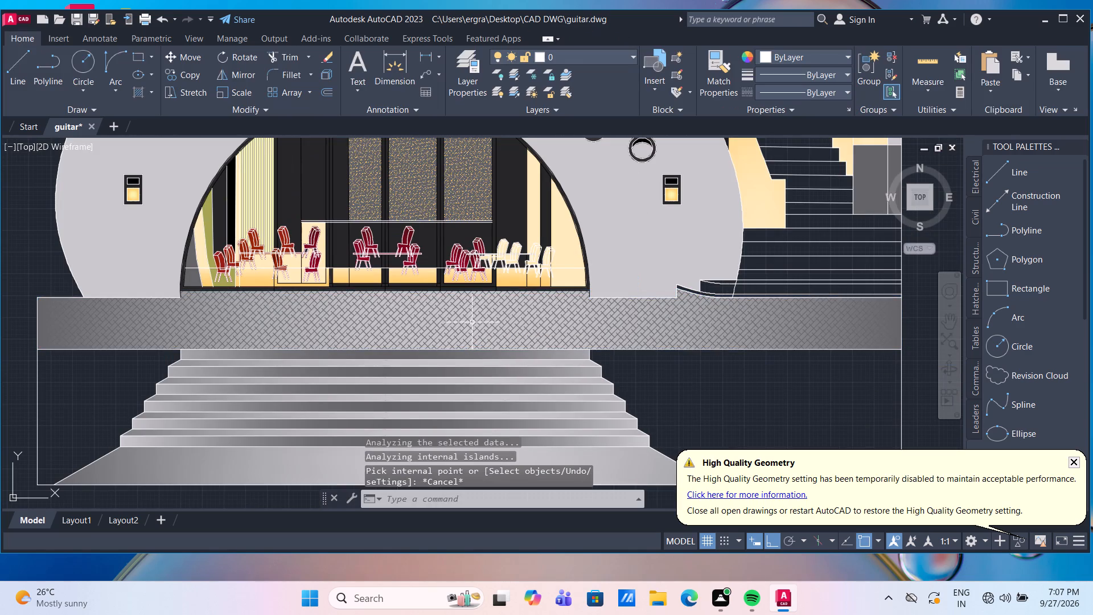
Set the angle of the platform band's ANSI38 hatch to 45.
{"action": "left_click", "coordinate": [472, 322]}
{"action": "left_click", "coordinate": [654, 270]}
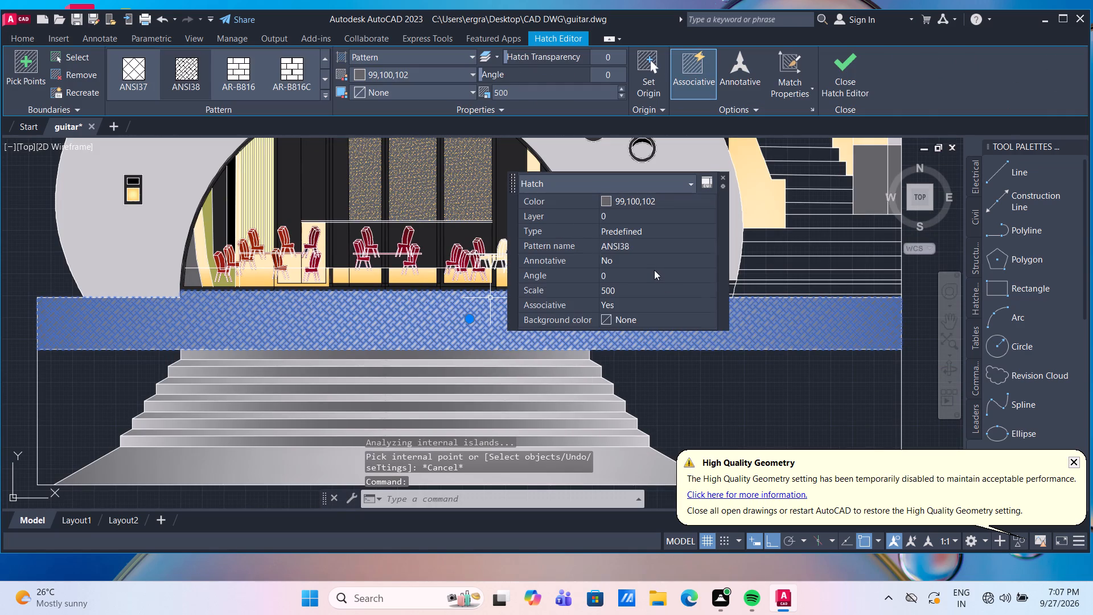
{"action": "type", "text": "45"}
{"action": "key", "text": "Return"}
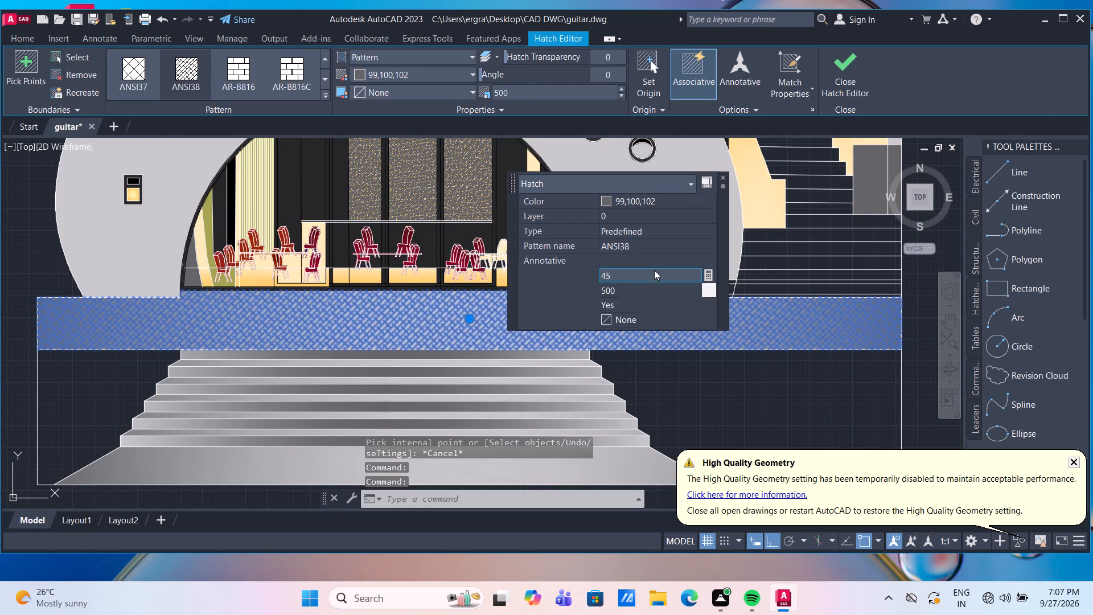
{"action": "key", "text": "Escape"}
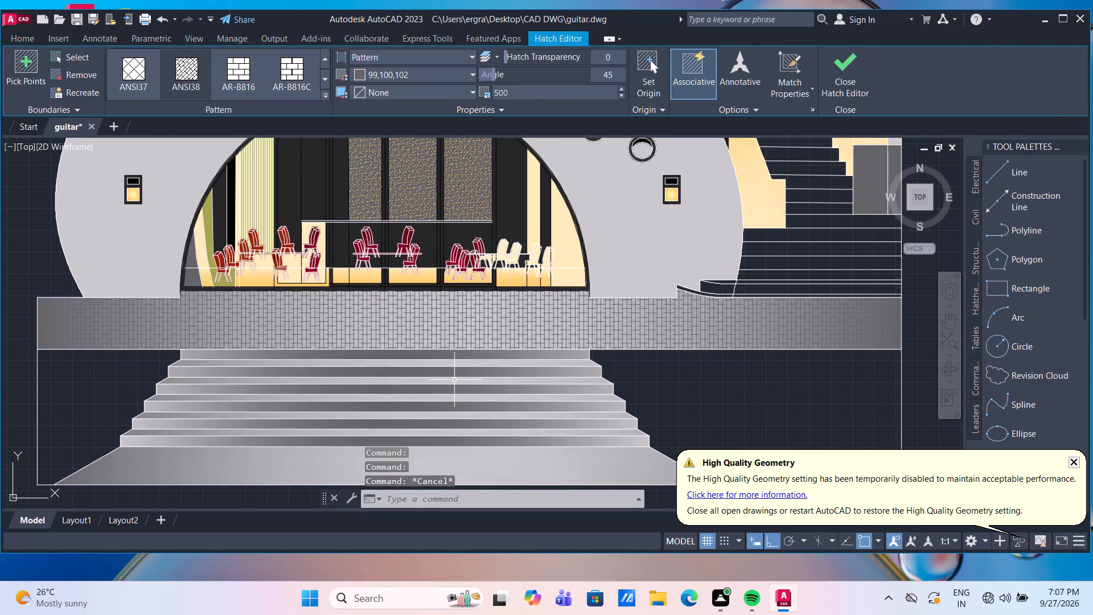
Set the scale of the platform band's ANSI38 hatch to 1000.
{"action": "scroll", "coordinate": [500, 321], "scroll_direction": "down", "scroll_amount": 1}
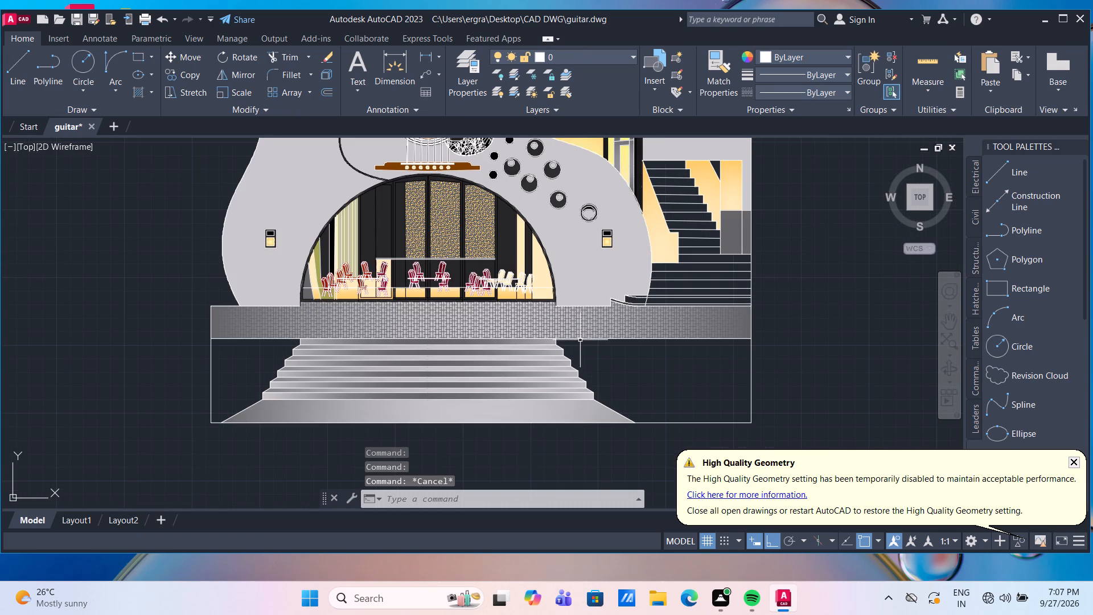
{"action": "scroll", "coordinate": [485, 323], "scroll_direction": "up", "scroll_amount": 1}
{"action": "left_click", "coordinate": [483, 319]}
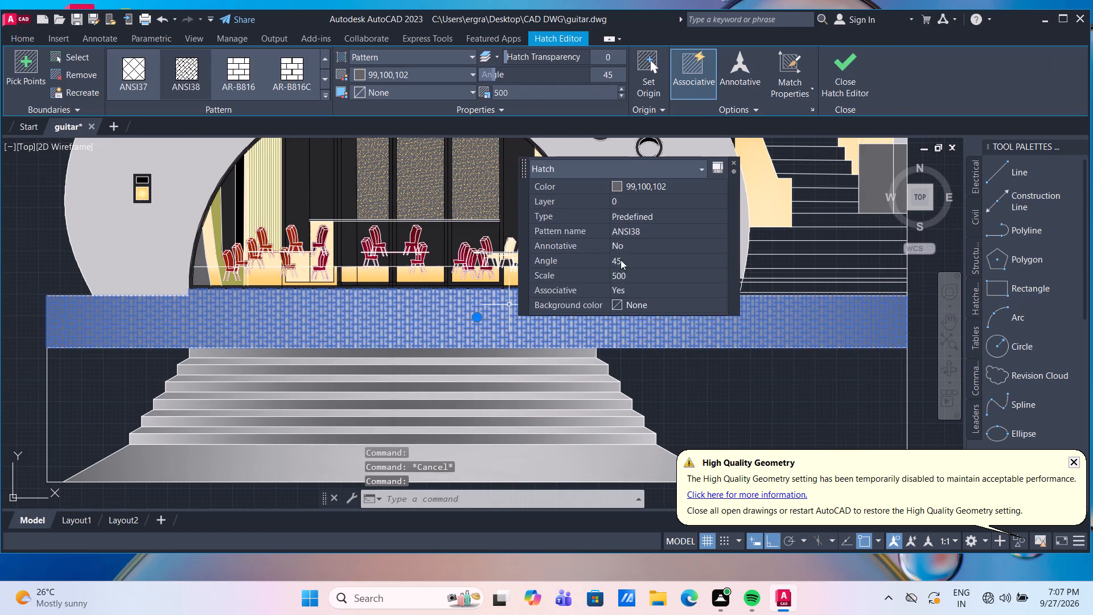
{"action": "left_click", "coordinate": [632, 273]}
{"action": "type", "text": "100"}
{"action": "key", "text": "0"}
{"action": "key", "text": "Return"}
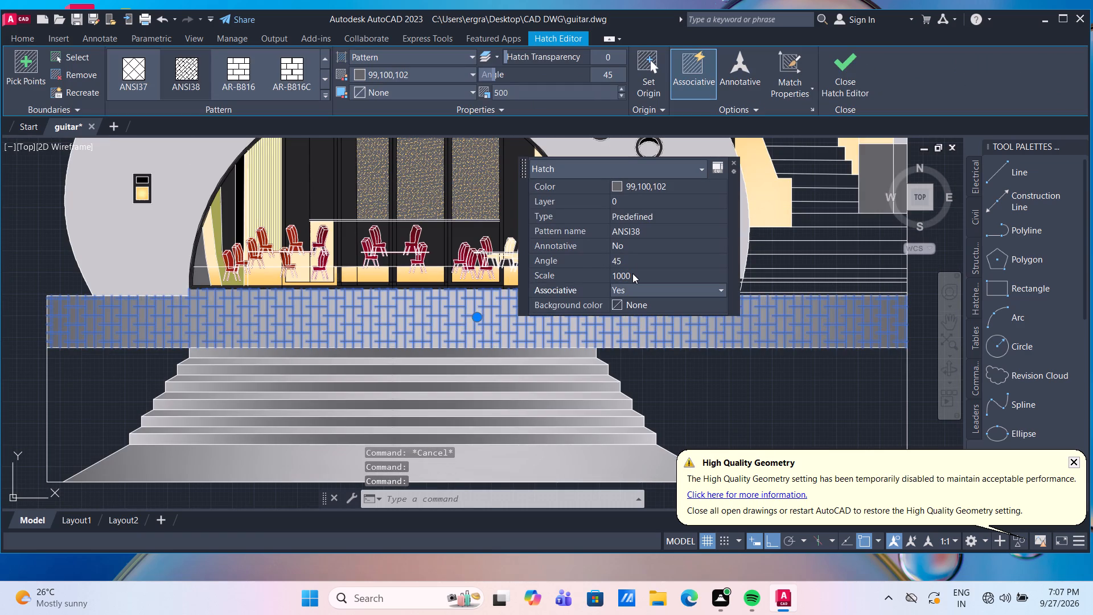
Set the colour of the platform band's ANSI38 hatch to index colour 253.
{"action": "key", "text": "Escape"}
{"action": "key", "text": "Escape"}
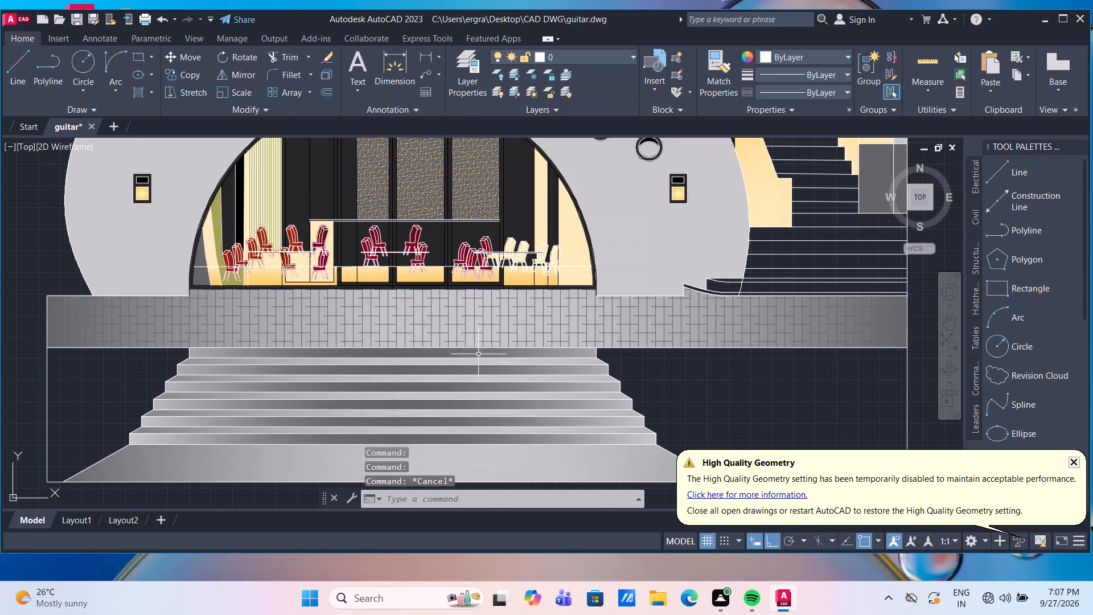
{"action": "scroll", "coordinate": [516, 363], "scroll_direction": "down", "scroll_amount": 2}
{"action": "middle_click_drag", "start_coordinate": [617, 380], "coordinate": [601, 328]}
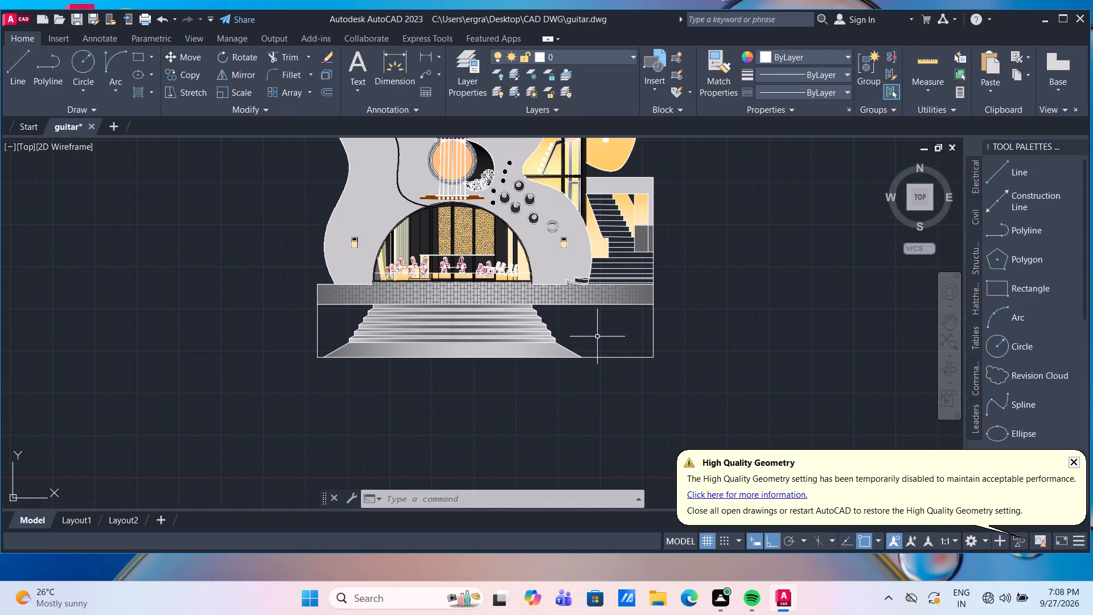
{"action": "scroll", "coordinate": [502, 360], "scroll_direction": "up", "scroll_amount": 2}
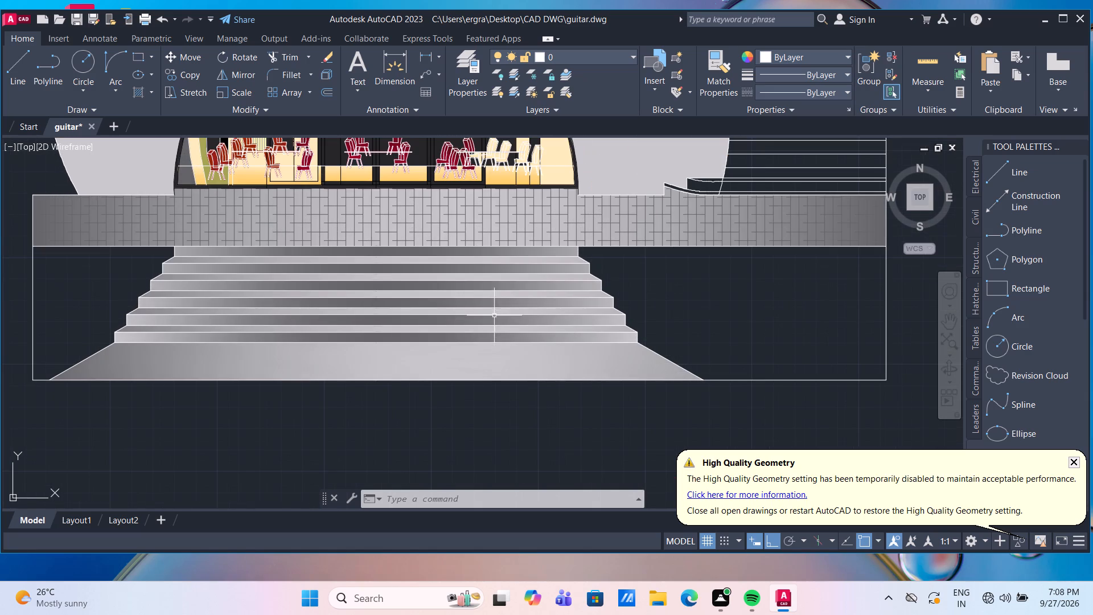
{"action": "left_click", "coordinate": [455, 213]}
{"action": "left_click", "coordinate": [603, 80]}
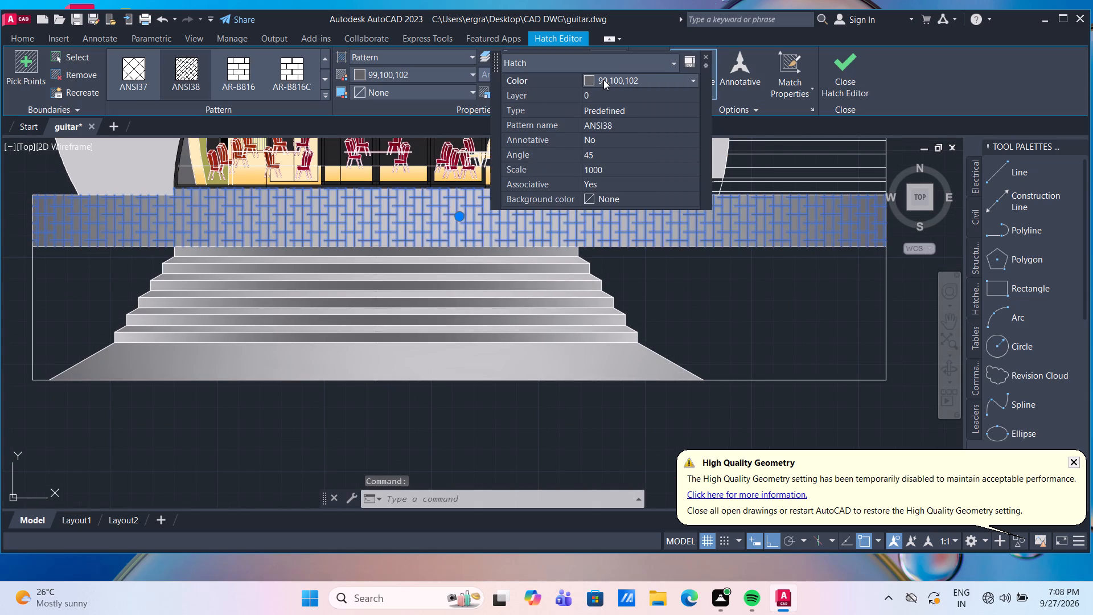
{"action": "left_click", "coordinate": [603, 80]}
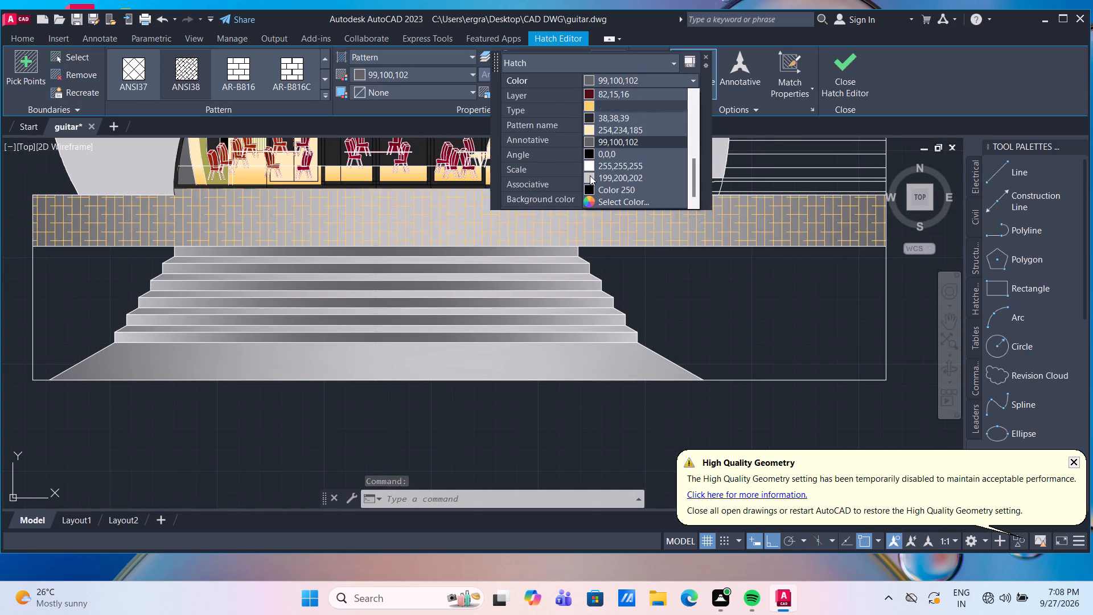
{"action": "left_click", "coordinate": [622, 203]}
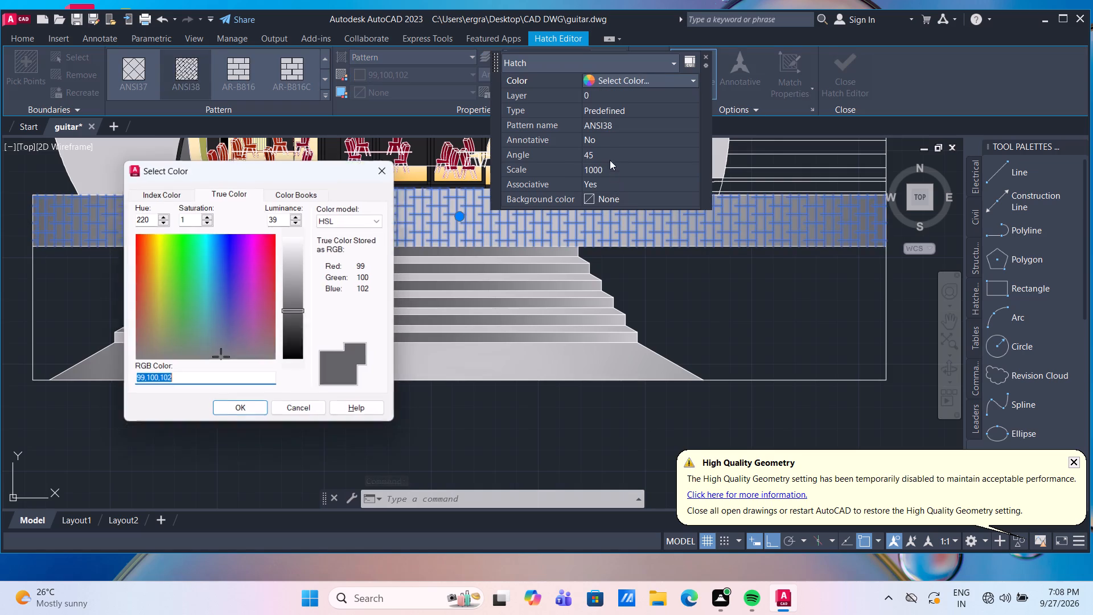
{"action": "left_click", "coordinate": [182, 195]}
{"action": "left_click", "coordinate": [179, 349]}
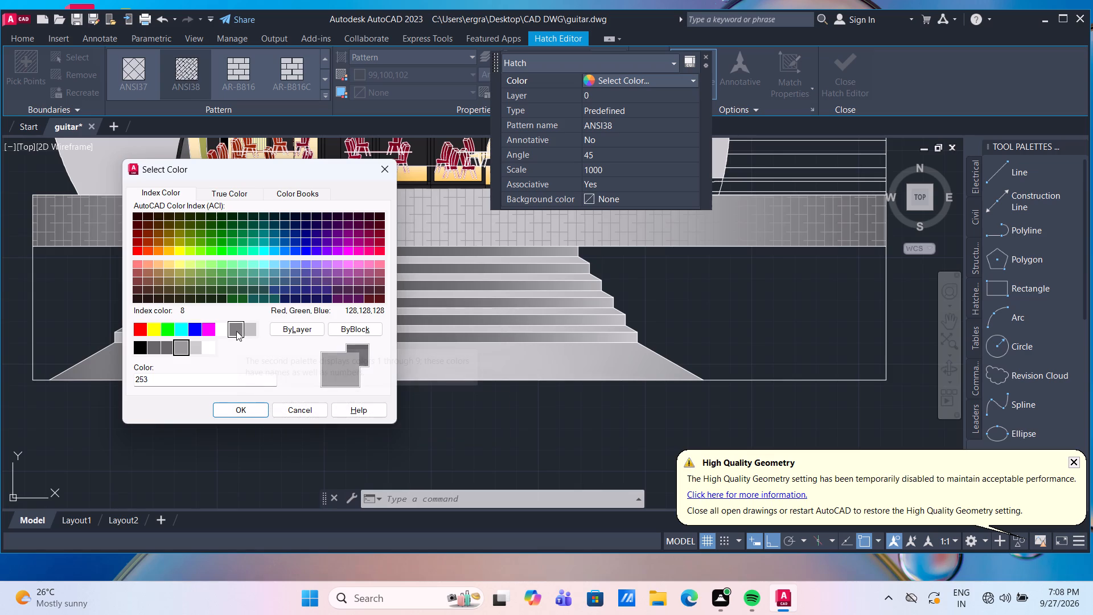
{"action": "left_click", "coordinate": [239, 411]}
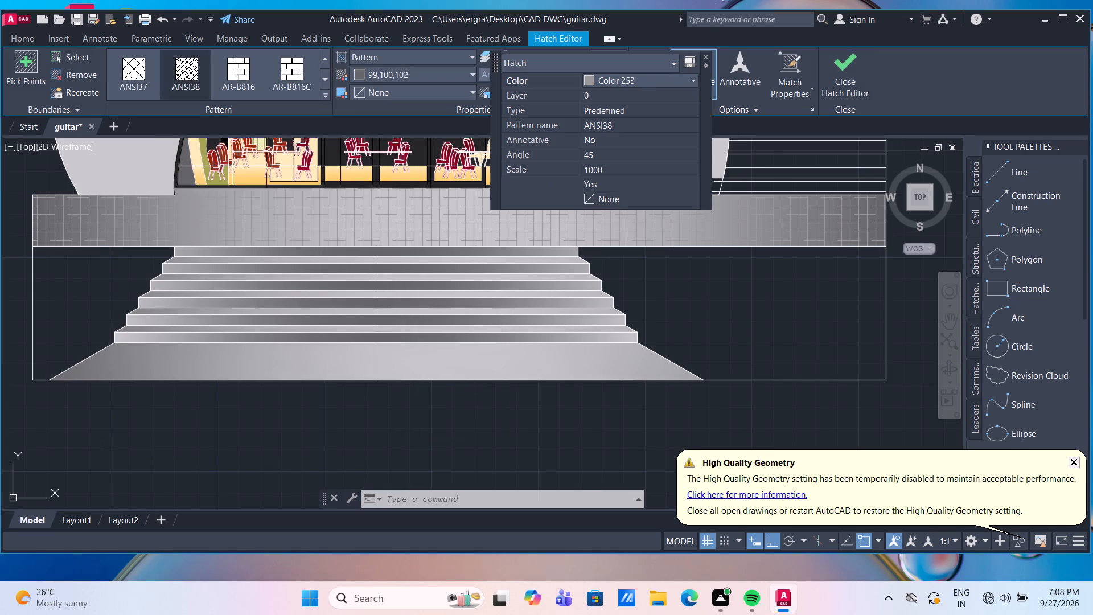
{"action": "key", "text": "Escape"}
Trim the guitar body's outline segments crossing the curved bottom steps of the side staircase, just above the platform band.
{"action": "scroll", "coordinate": [692, 322], "scroll_direction": "down", "scroll_amount": 1}
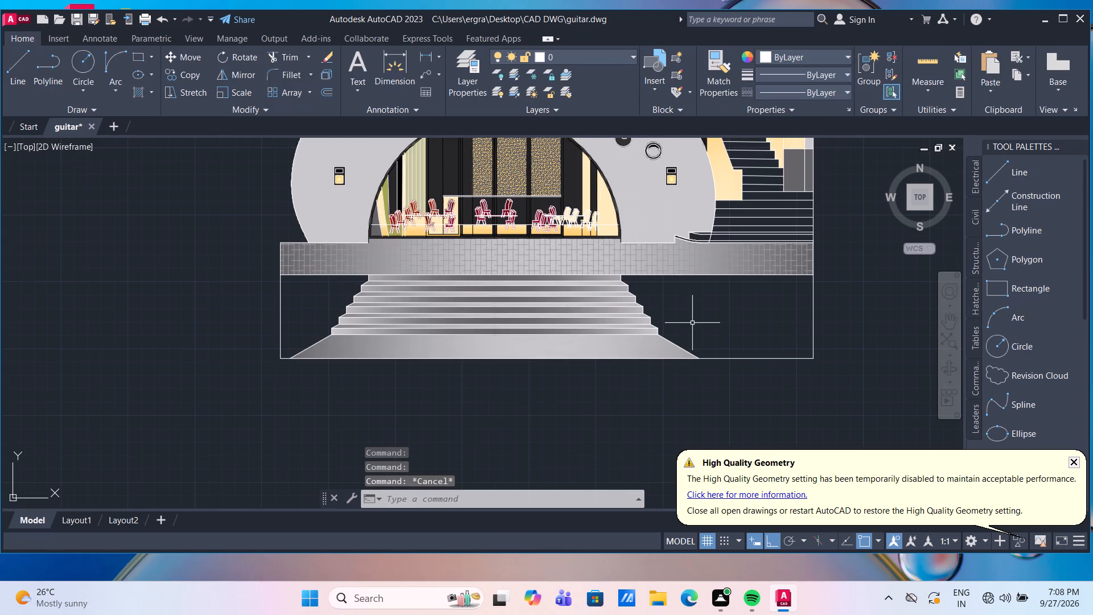
{"action": "middle_click_drag", "start_coordinate": [726, 315], "coordinate": [713, 317]}
{"action": "middle_click_drag", "start_coordinate": [713, 317], "coordinate": [627, 349]}
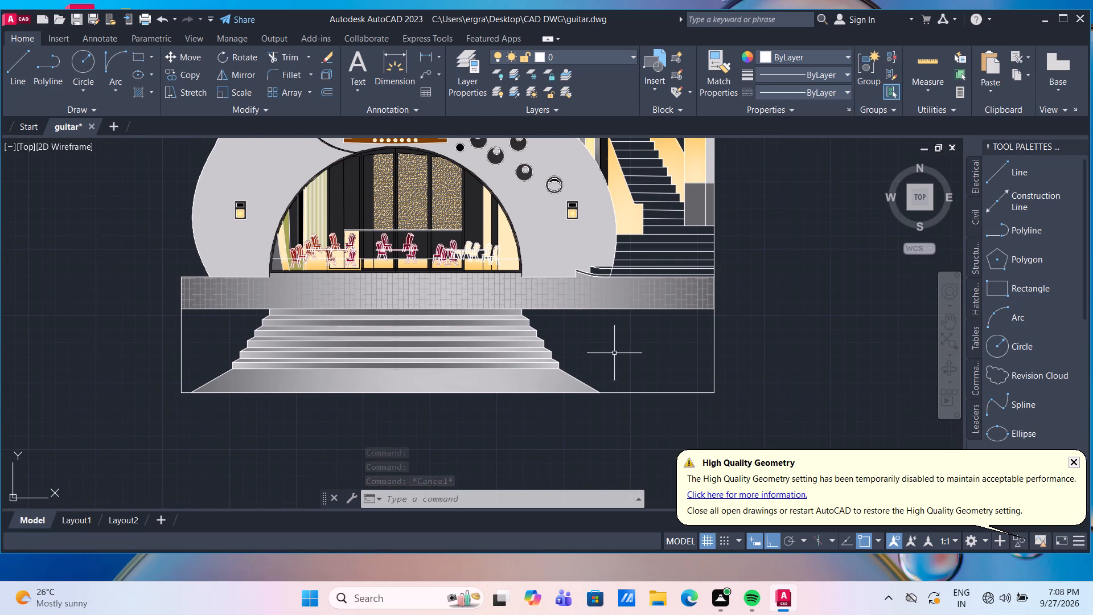
{"action": "middle_click_drag", "start_coordinate": [632, 333], "coordinate": [503, 353]}
{"action": "scroll", "coordinate": [627, 334], "scroll_direction": "down", "scroll_amount": 1}
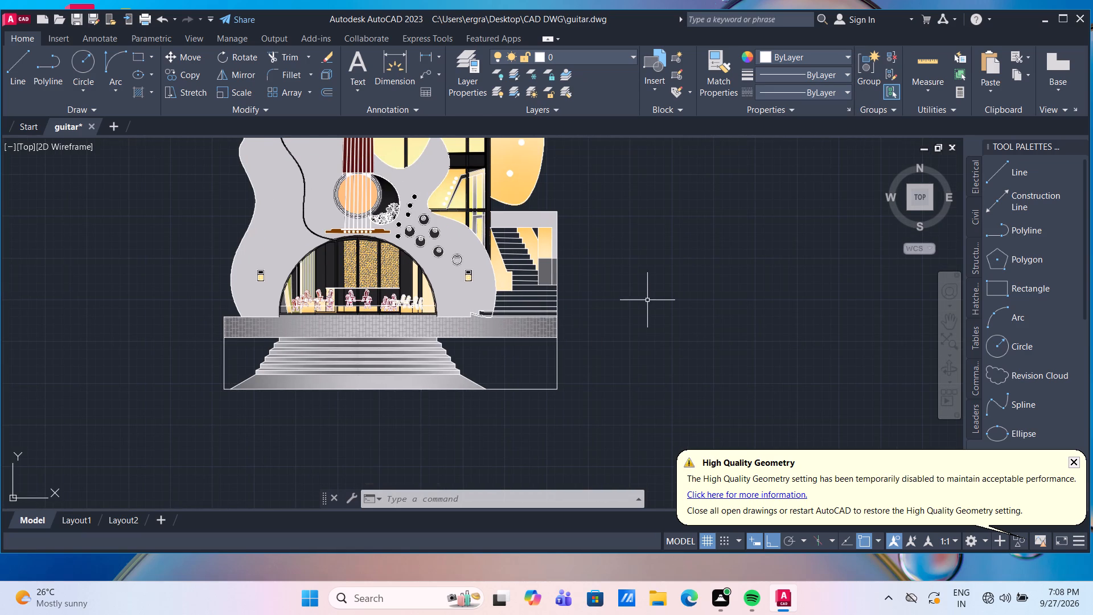
{"action": "middle_click_drag", "start_coordinate": [649, 313], "coordinate": [607, 335]}
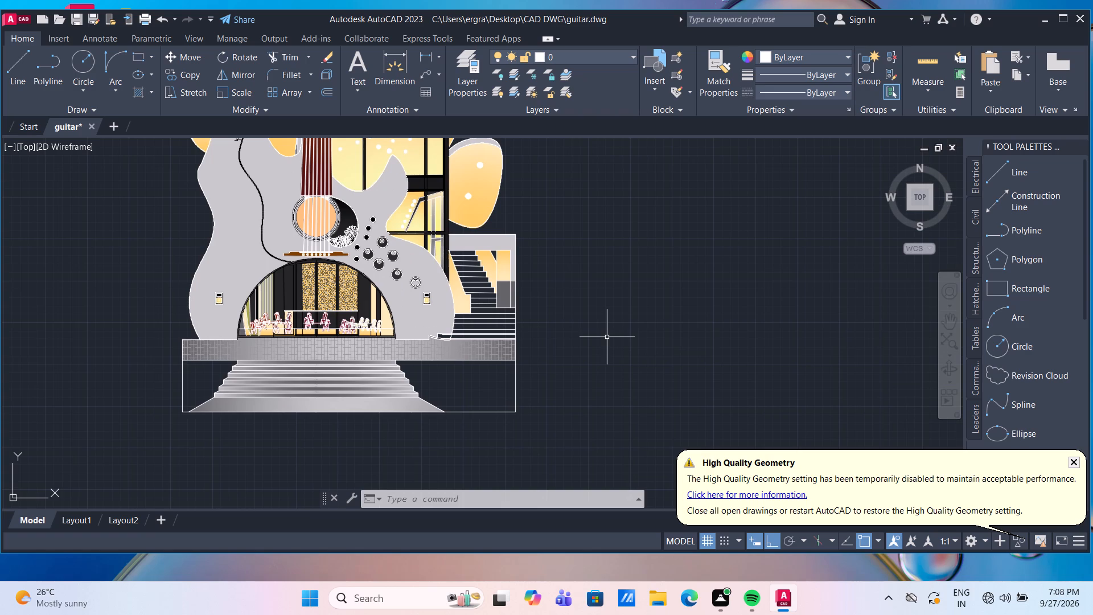
{"action": "scroll", "coordinate": [250, 414], "scroll_direction": "up", "scroll_amount": 1}
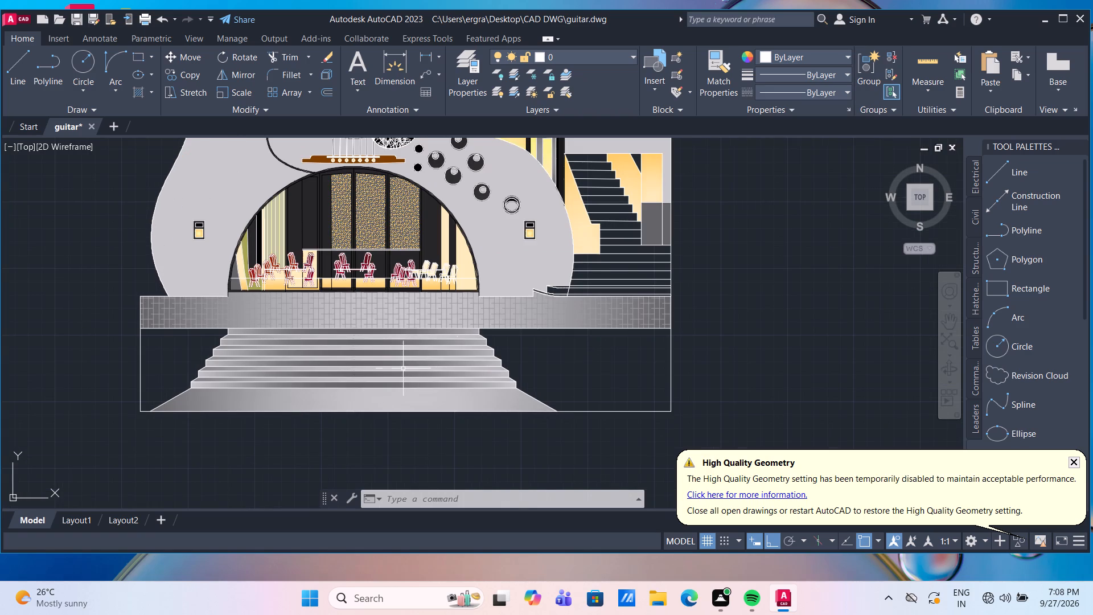
{"action": "middle_click_drag", "start_coordinate": [659, 338], "coordinate": [570, 358]}
{"action": "scroll", "coordinate": [498, 293], "scroll_direction": "up", "scroll_amount": 2}
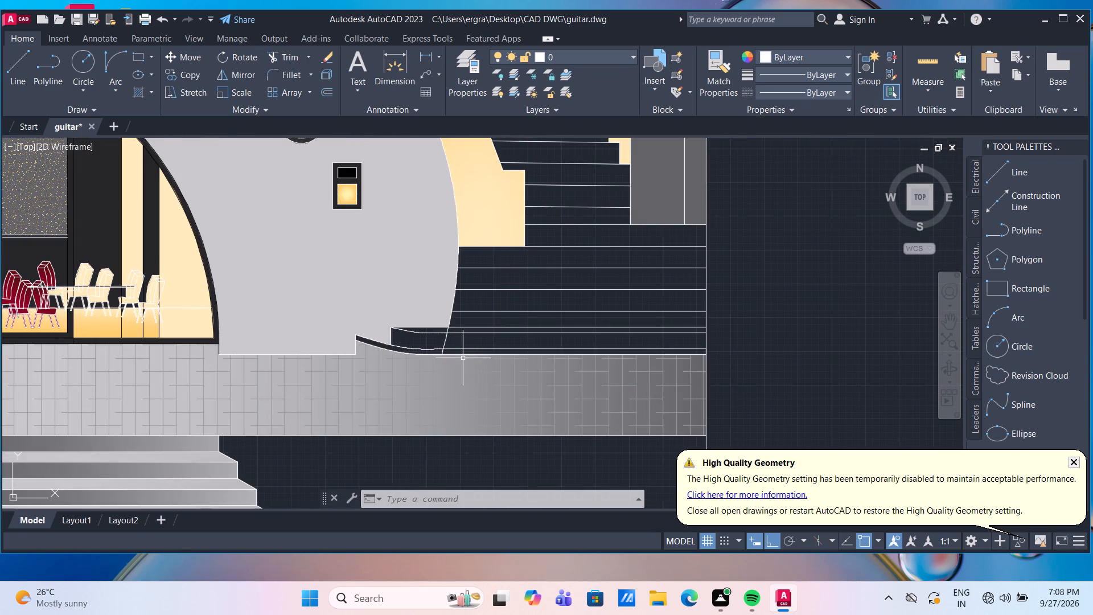
{"action": "scroll", "coordinate": [457, 357], "scroll_direction": "up", "scroll_amount": 1}
{"action": "middle_click_drag", "start_coordinate": [451, 327], "coordinate": [447, 307]}
{"action": "scroll", "coordinate": [447, 302], "scroll_direction": "up", "scroll_amount": 1}
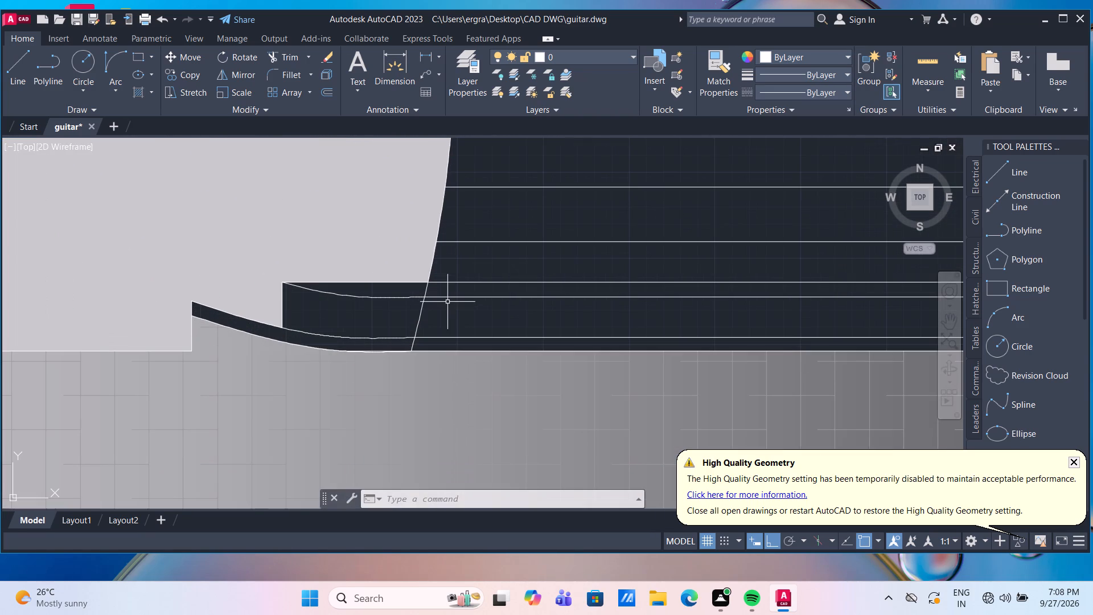
{"action": "type", "text": "ttr"}
{"action": "key", "text": "BackSpace"}
{"action": "key", "text": "BackSpace"}
{"action": "key", "text": "r"}
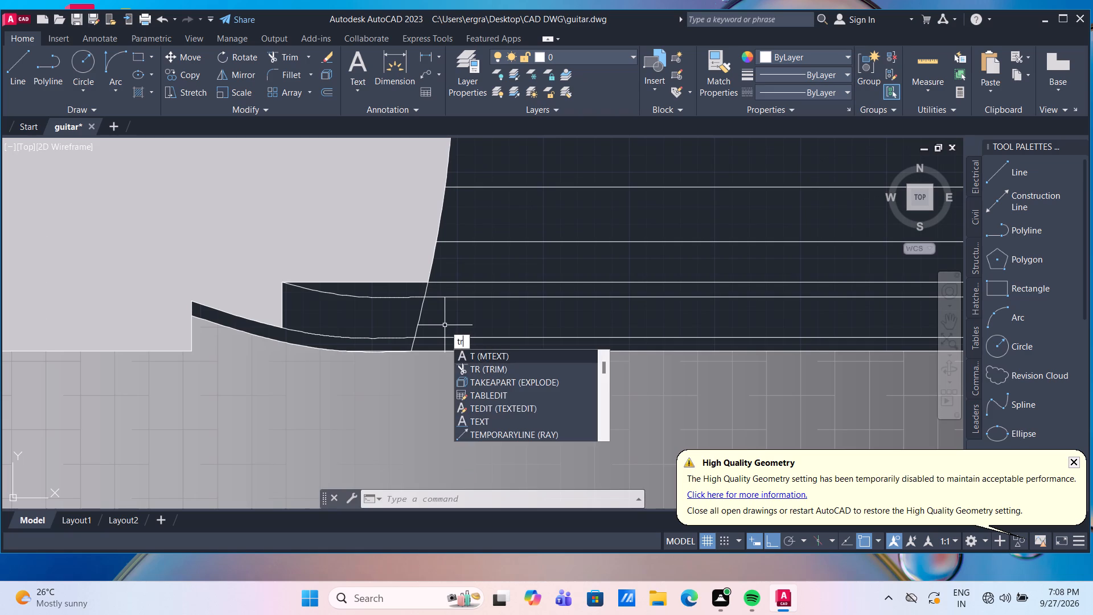
{"action": "key", "text": "Return"}
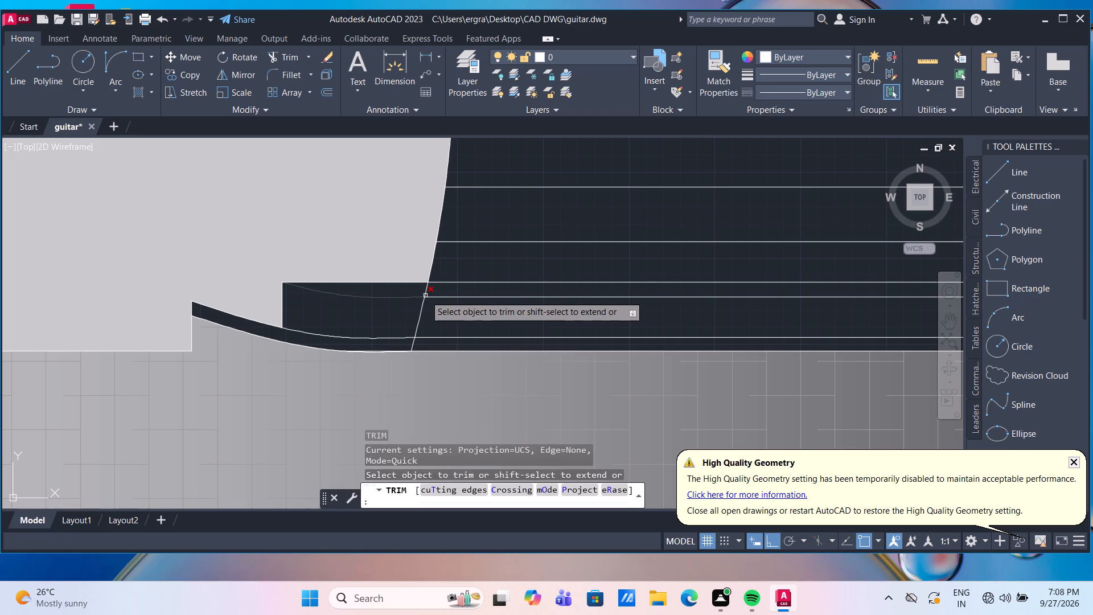
{"action": "left_click", "coordinate": [427, 292]}
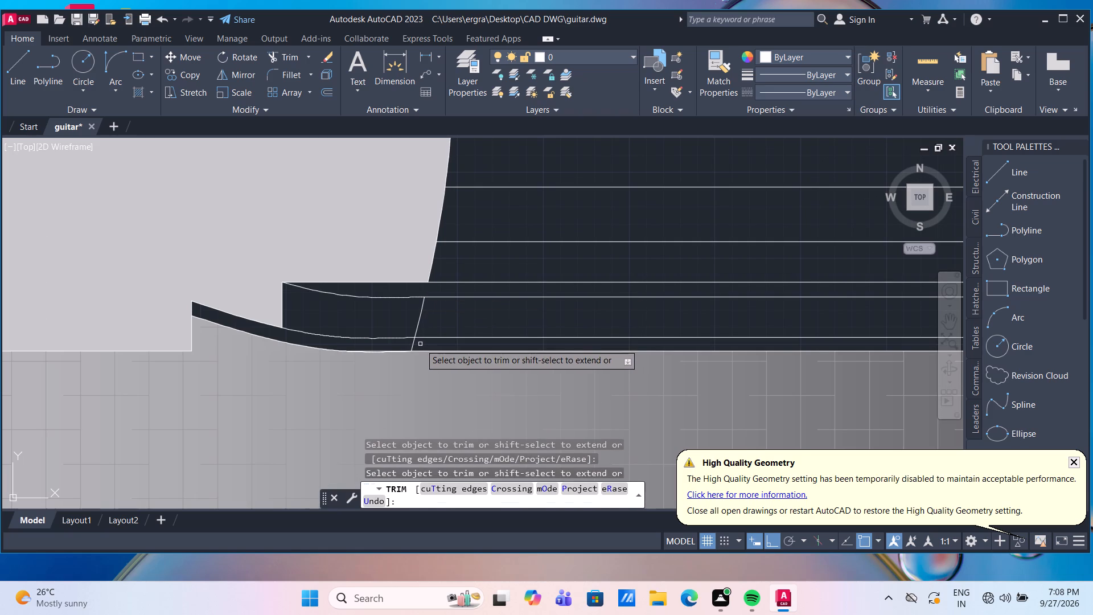
{"action": "left_click", "coordinate": [413, 347]}
{"action": "left_click", "coordinate": [419, 319]}
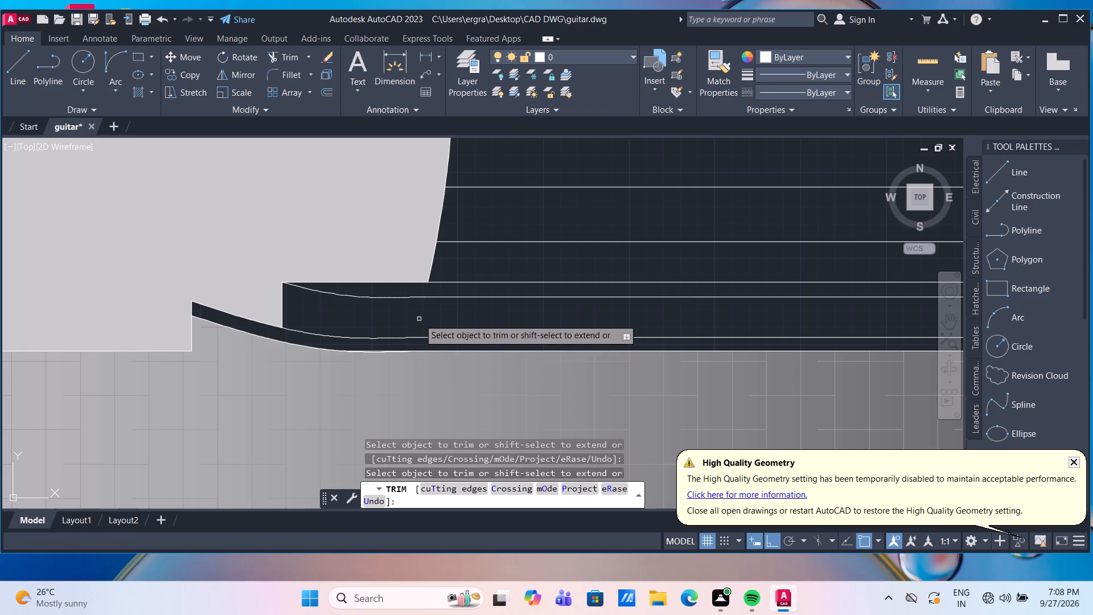
{"action": "scroll", "coordinate": [454, 319], "scroll_direction": "down", "scroll_amount": 2}
{"action": "key", "text": "Escape"}
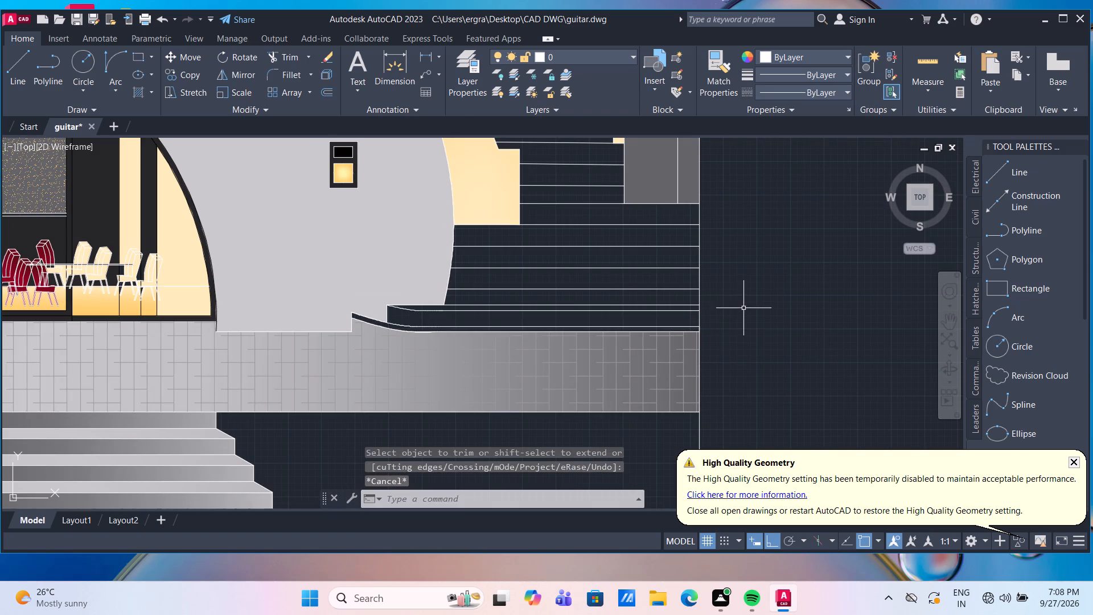
Fill the curved bottom step of the side staircase with a two-colour gradient of 99,100,102 and 199,200,202.
{"action": "left_click", "coordinate": [138, 96]}
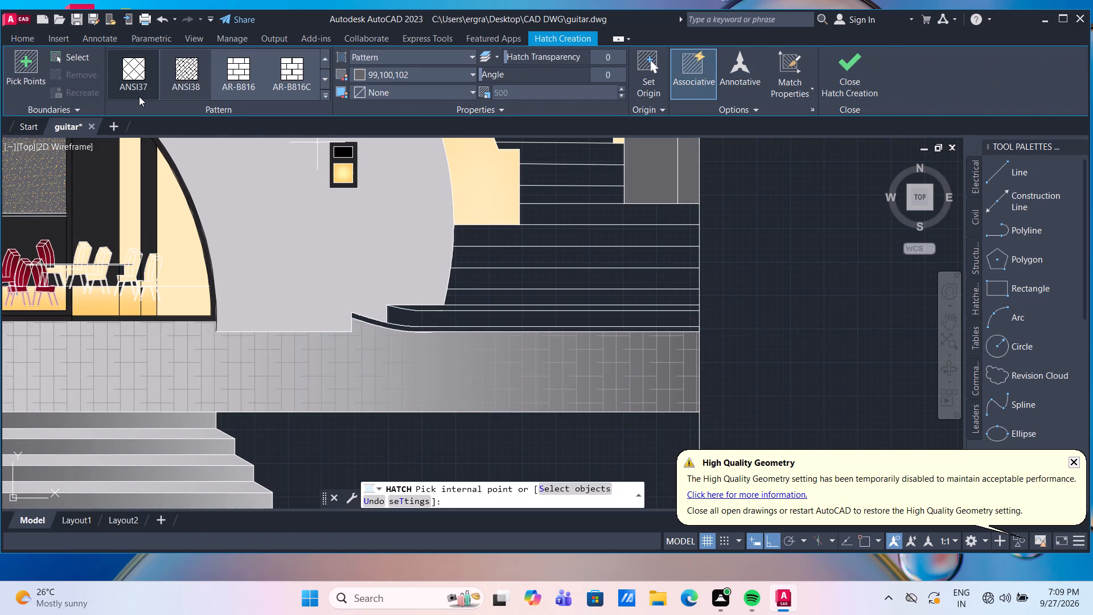
{"action": "key", "text": "Escape"}
{"action": "left_click", "coordinate": [150, 89]}
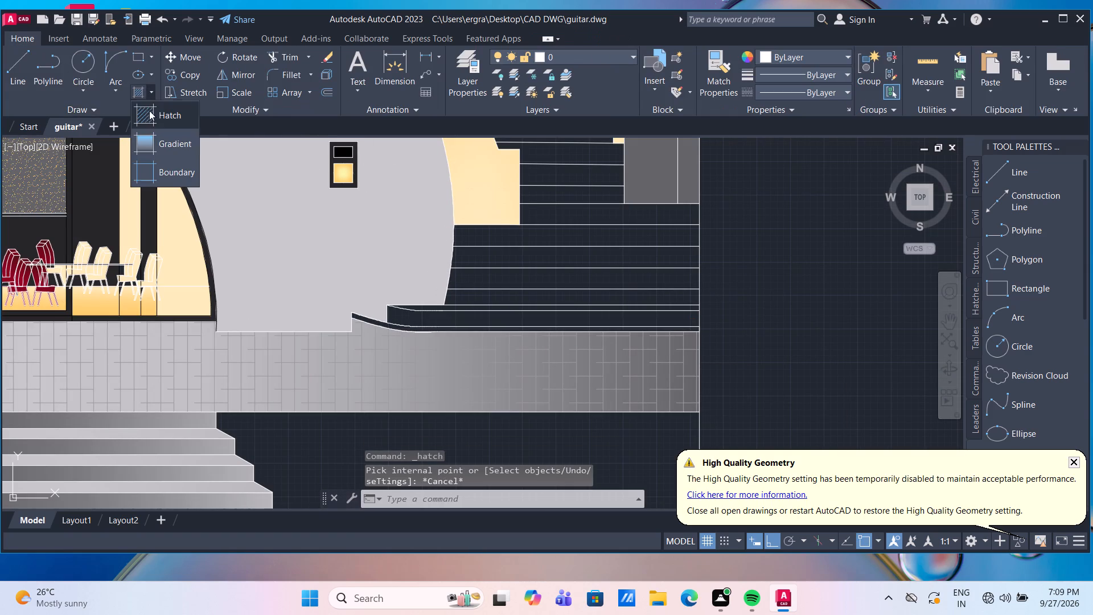
{"action": "left_click", "coordinate": [151, 139]}
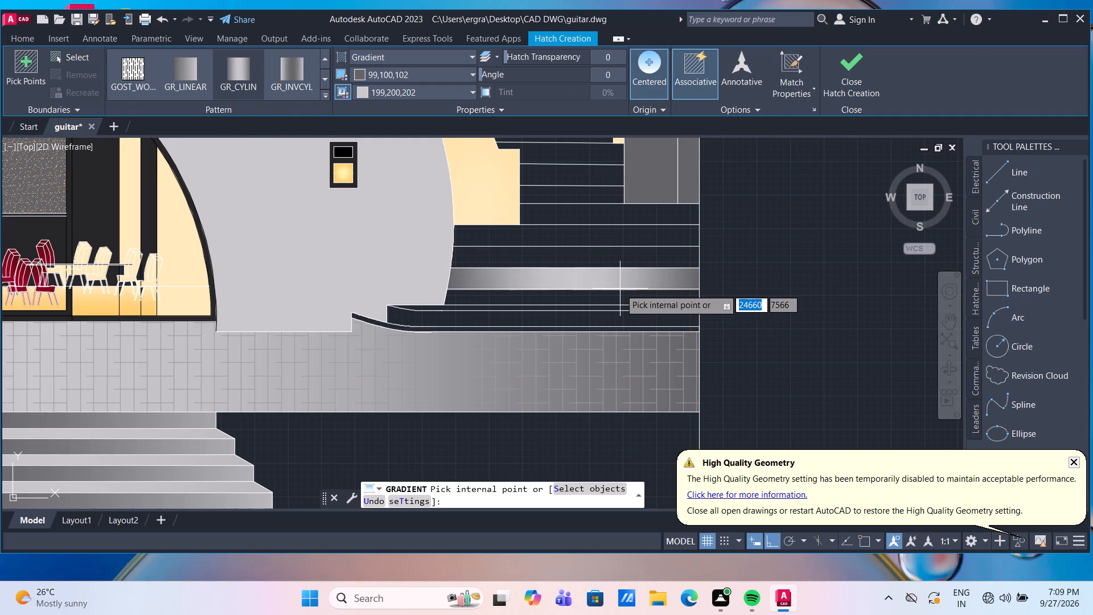
{"action": "left_click", "coordinate": [564, 320]}
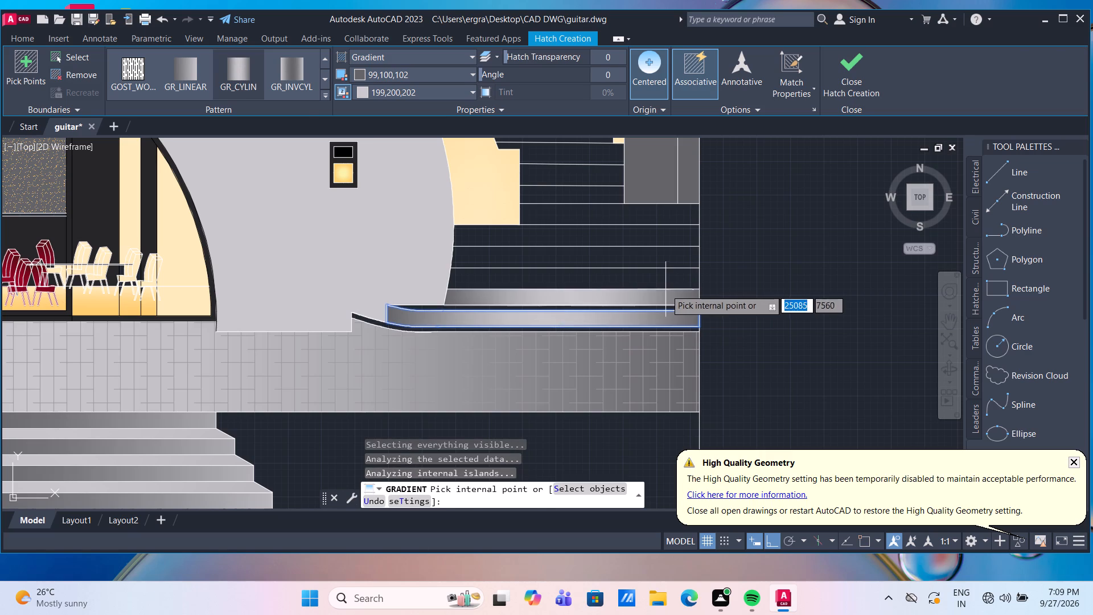
{"action": "key", "text": "Return"}
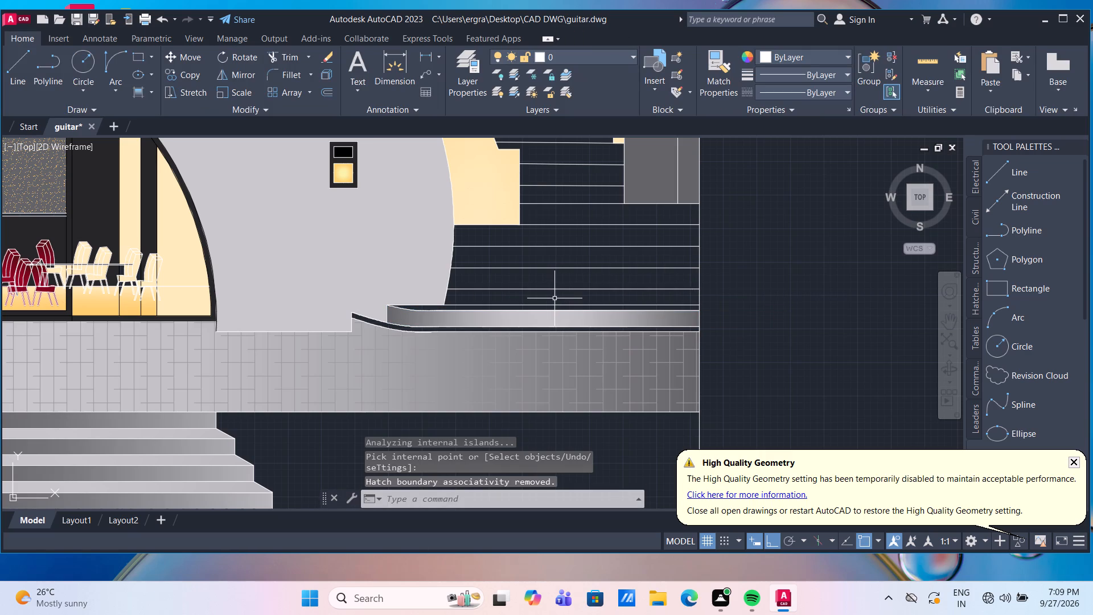
Fill three alternate steps above the curved bottom step with the 99,100,102 and 199,200,202 gradient.
{"action": "left_click", "coordinate": [138, 97]}
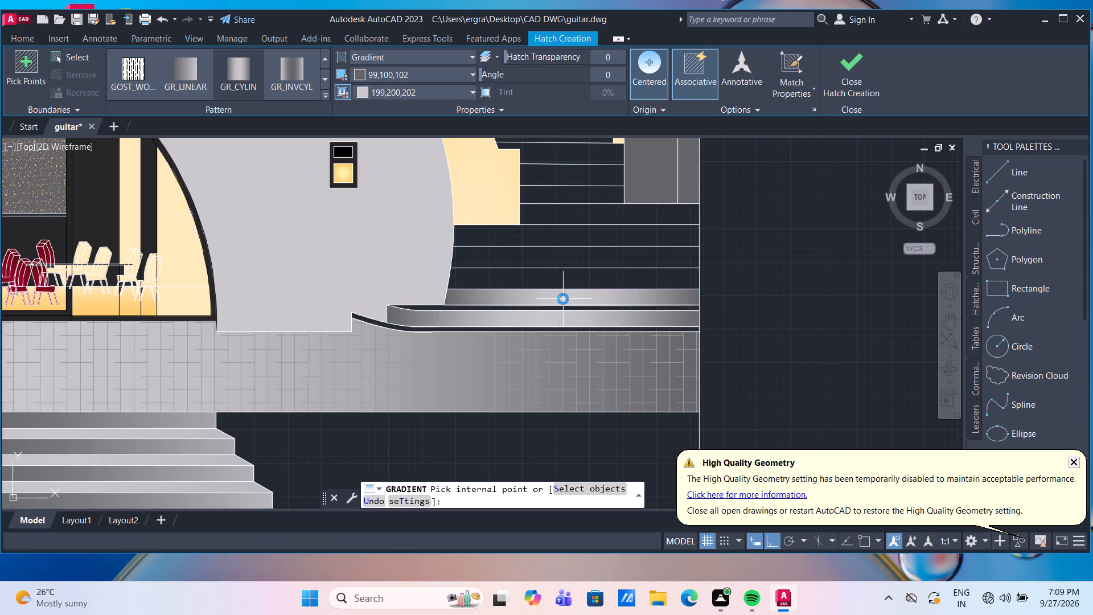
{"action": "left_click", "coordinate": [563, 299]}
{"action": "left_click", "coordinate": [564, 261]}
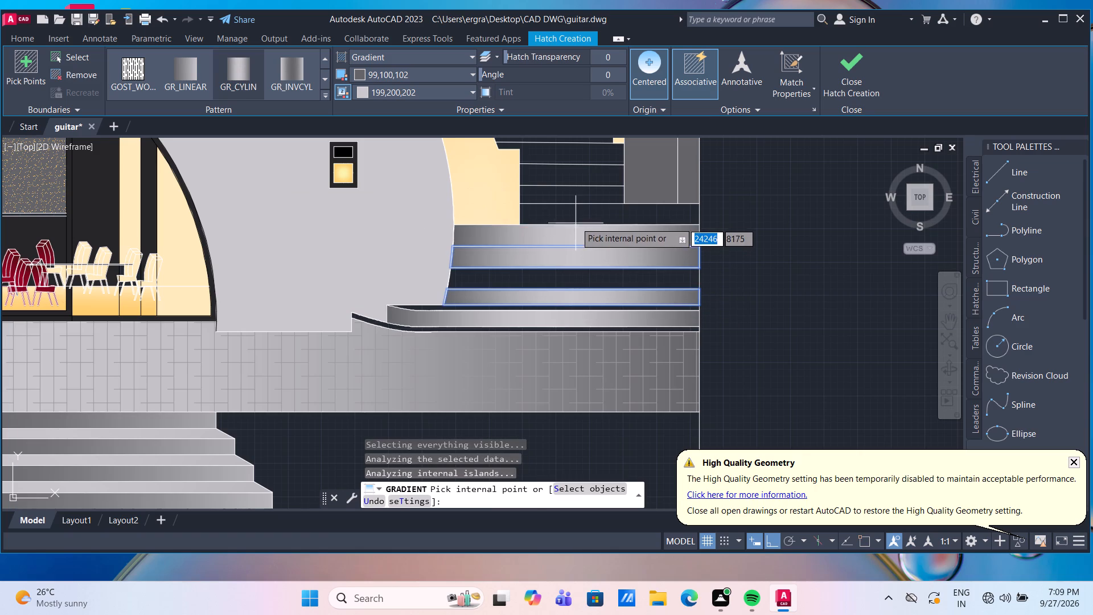
{"action": "left_click", "coordinate": [576, 219]}
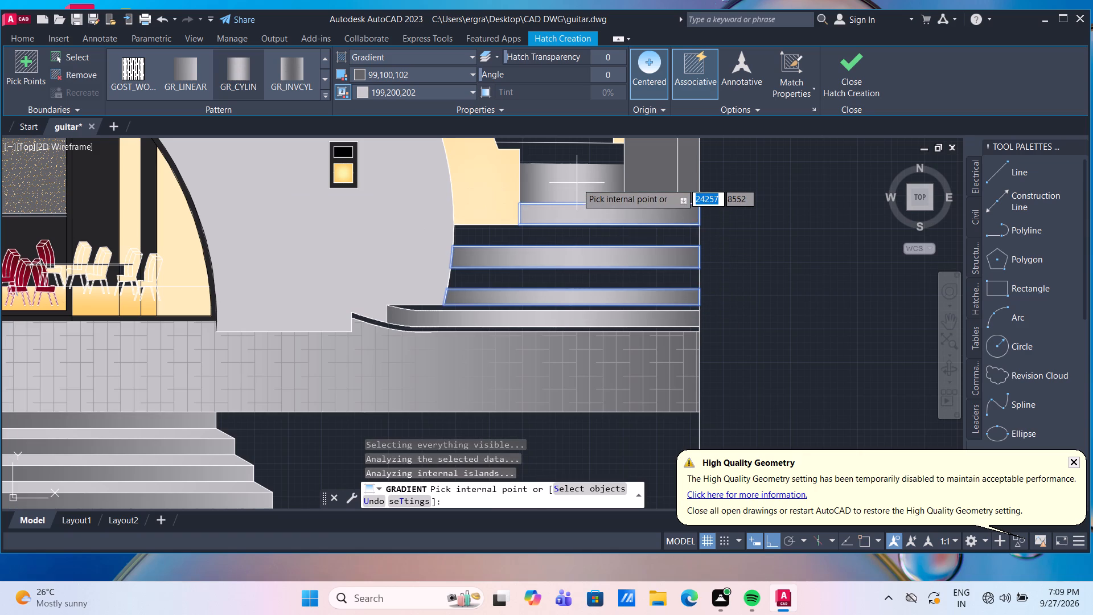
{"action": "key", "text": "Return"}
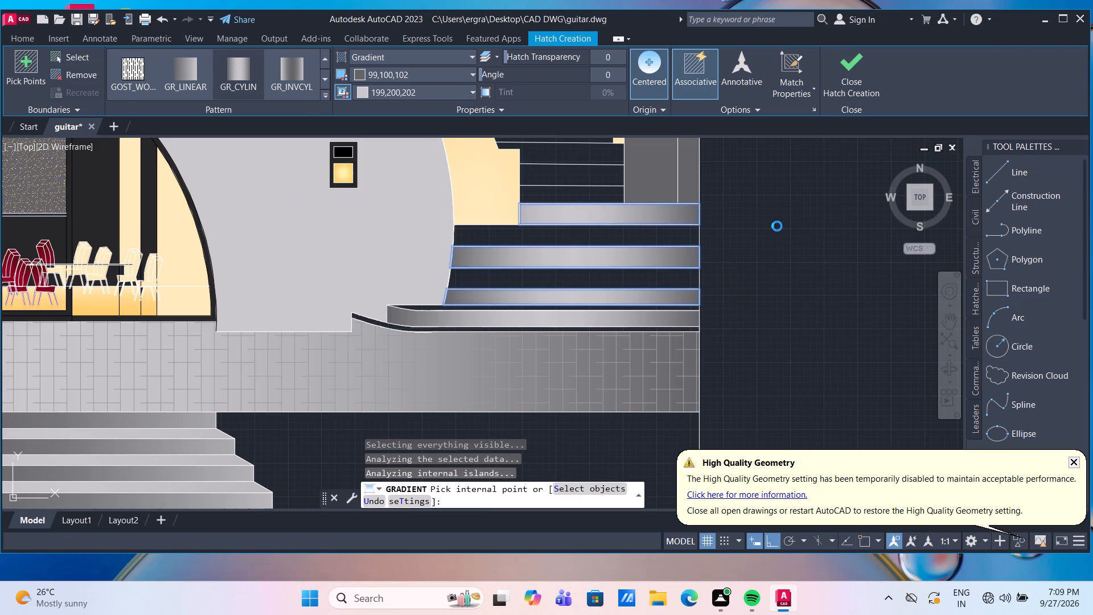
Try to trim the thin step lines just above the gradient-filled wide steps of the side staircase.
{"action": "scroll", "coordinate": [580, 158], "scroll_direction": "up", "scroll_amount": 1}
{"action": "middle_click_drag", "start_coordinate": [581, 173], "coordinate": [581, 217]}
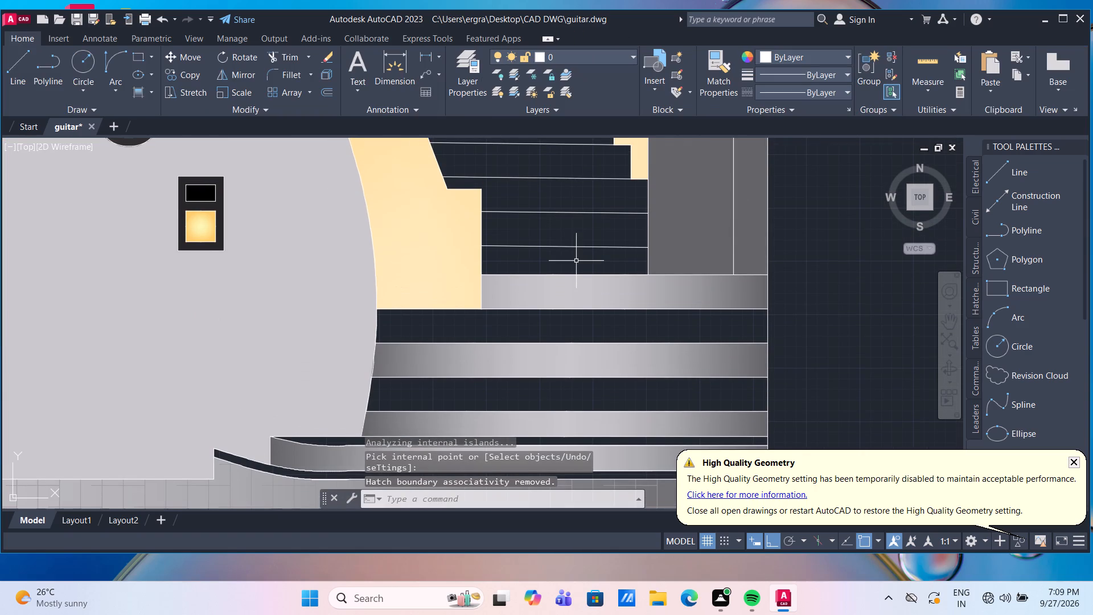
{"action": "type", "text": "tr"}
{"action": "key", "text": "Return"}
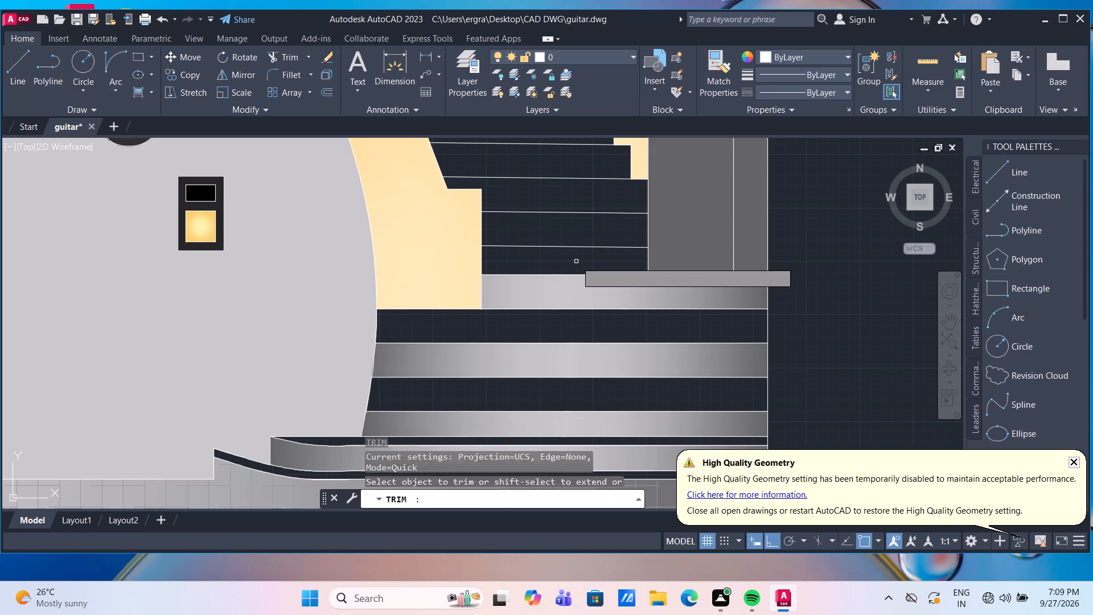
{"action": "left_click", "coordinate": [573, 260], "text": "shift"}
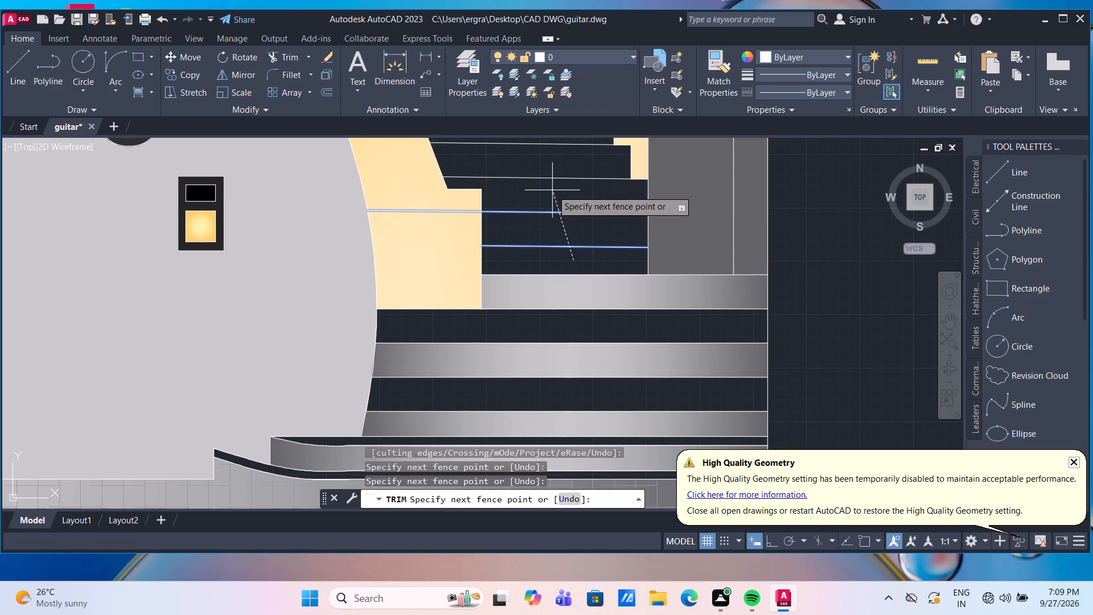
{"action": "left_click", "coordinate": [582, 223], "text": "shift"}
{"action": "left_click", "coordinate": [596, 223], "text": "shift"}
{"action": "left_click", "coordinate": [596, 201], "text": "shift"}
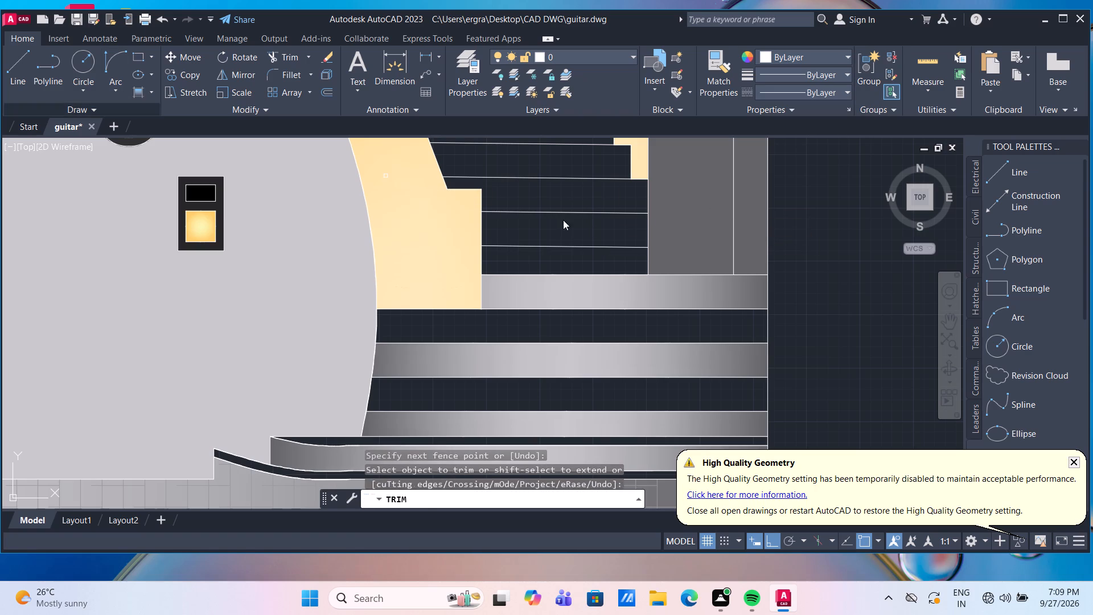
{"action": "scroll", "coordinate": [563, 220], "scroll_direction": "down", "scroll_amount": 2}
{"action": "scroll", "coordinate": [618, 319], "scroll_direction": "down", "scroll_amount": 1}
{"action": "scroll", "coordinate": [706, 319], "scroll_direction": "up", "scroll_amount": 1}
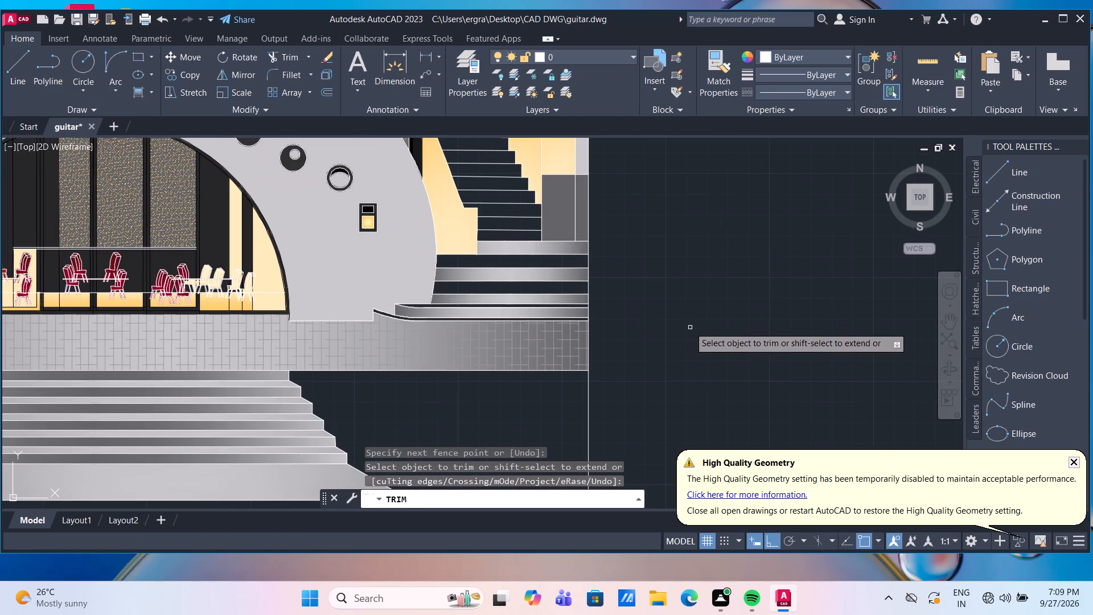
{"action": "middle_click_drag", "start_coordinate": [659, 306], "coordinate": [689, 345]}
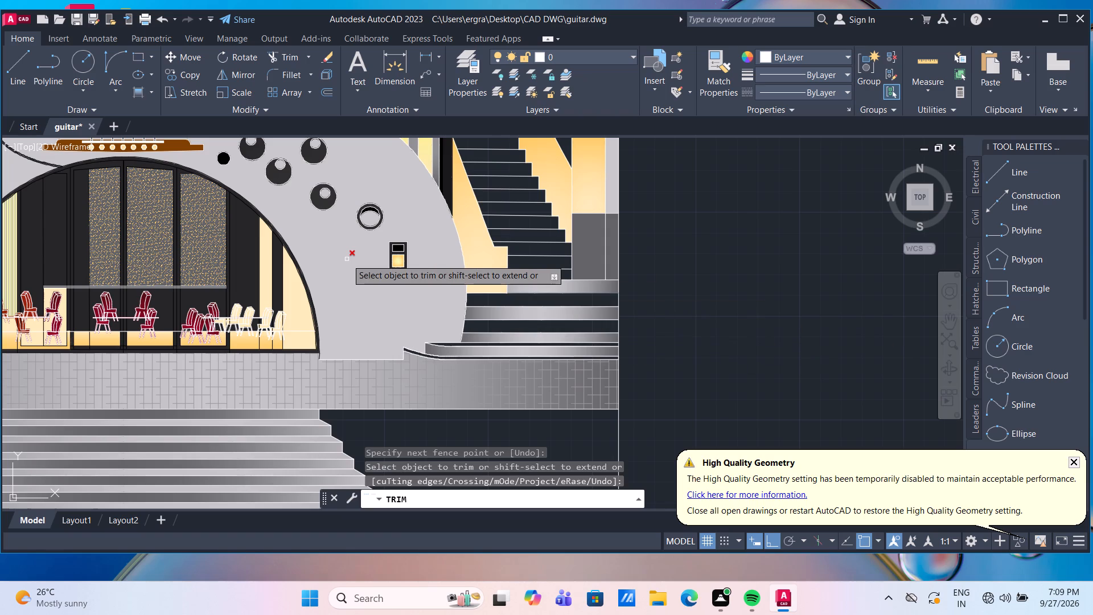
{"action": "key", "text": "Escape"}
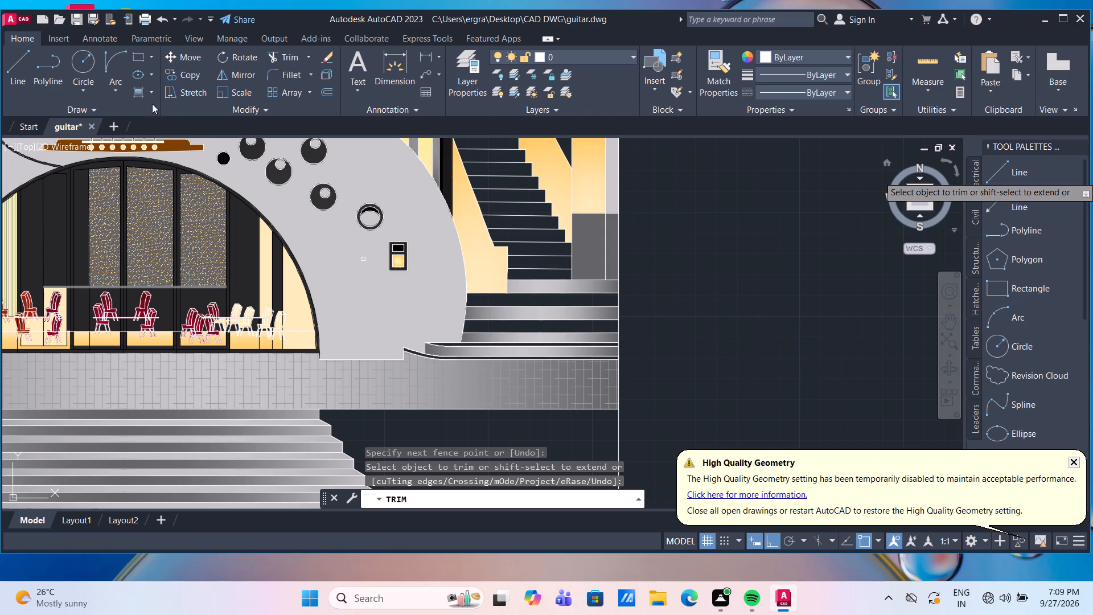
Fill five alternate steps of the side staircase's narrow upper flight with a two-colour gradient of 99,100,102 and 199,200,202.
{"action": "left_click", "coordinate": [140, 88]}
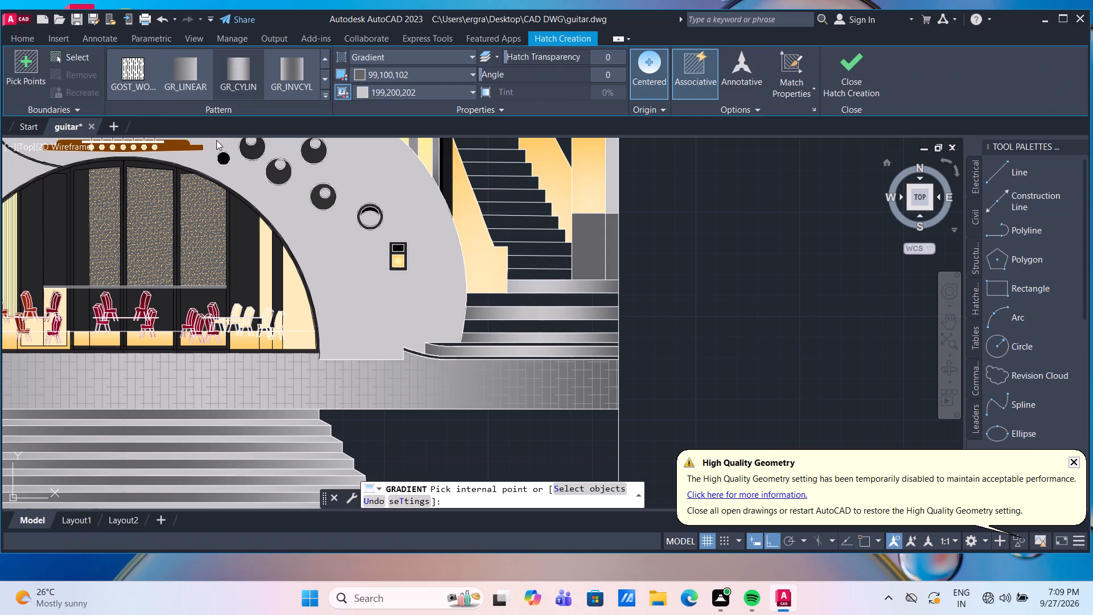
{"action": "left_click", "coordinate": [541, 260]}
{"action": "left_click", "coordinate": [538, 236]}
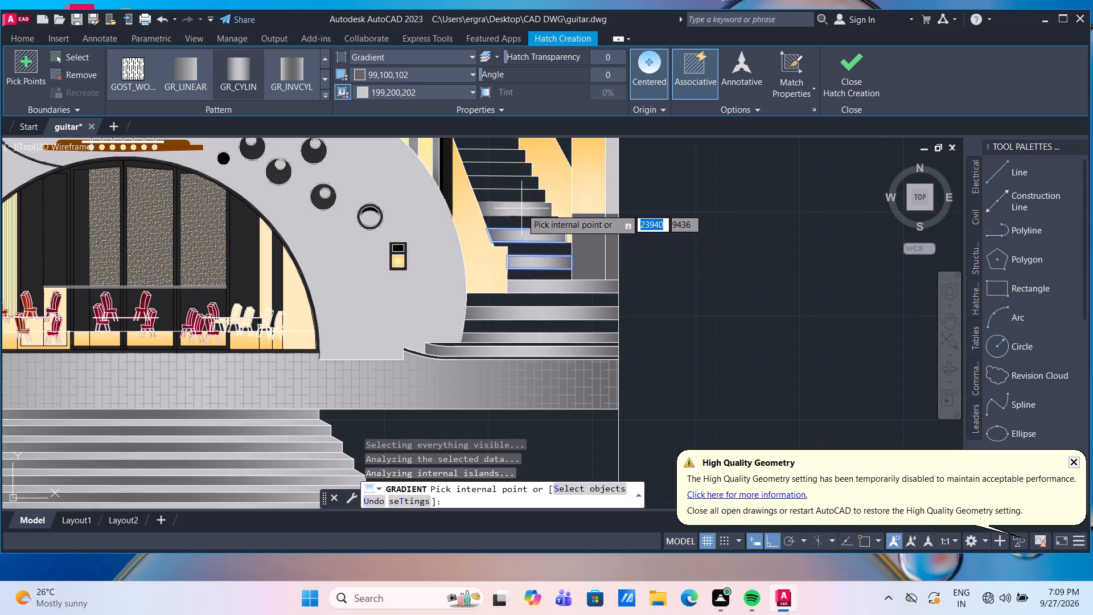
{"action": "left_click", "coordinate": [520, 204]}
{"action": "left_click", "coordinate": [510, 179]}
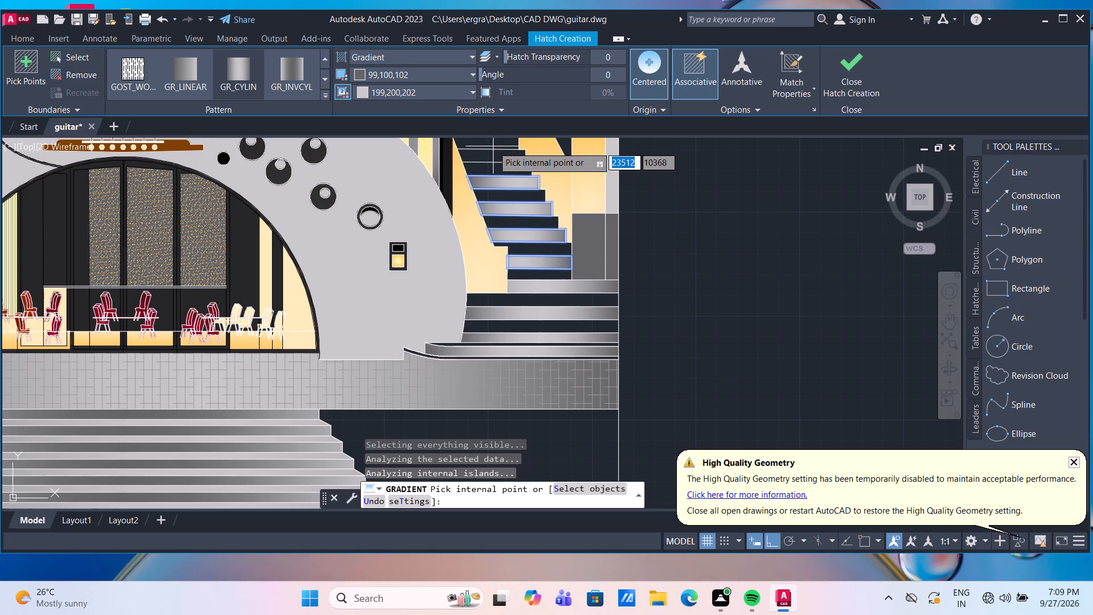
{"action": "left_click", "coordinate": [491, 150]}
{"action": "middle_click_drag", "start_coordinate": [497, 150], "coordinate": [496, 234]}
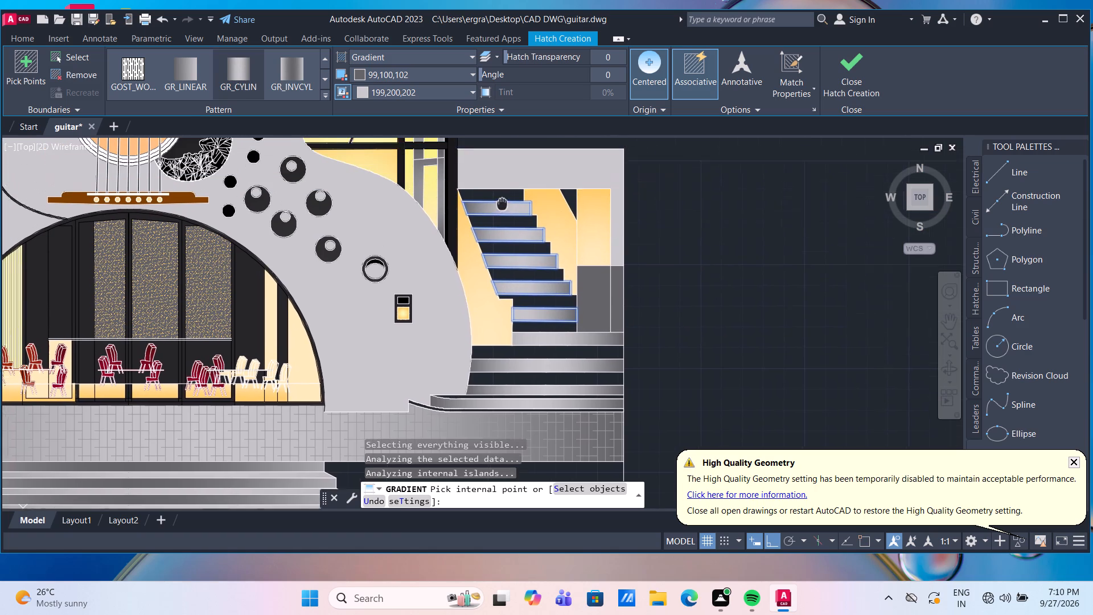
{"action": "middle_click_drag", "start_coordinate": [496, 234], "coordinate": [492, 235]}
{"action": "key", "text": "Escape"}
Fill the thin strips above and below the curved bottom step with a GR_CYLIN gradient of 99,100,102 and 255,255,255.
{"action": "scroll", "coordinate": [661, 242], "scroll_direction": "down", "scroll_amount": 2}
{"action": "scroll", "coordinate": [668, 345], "scroll_direction": "up", "scroll_amount": 1}
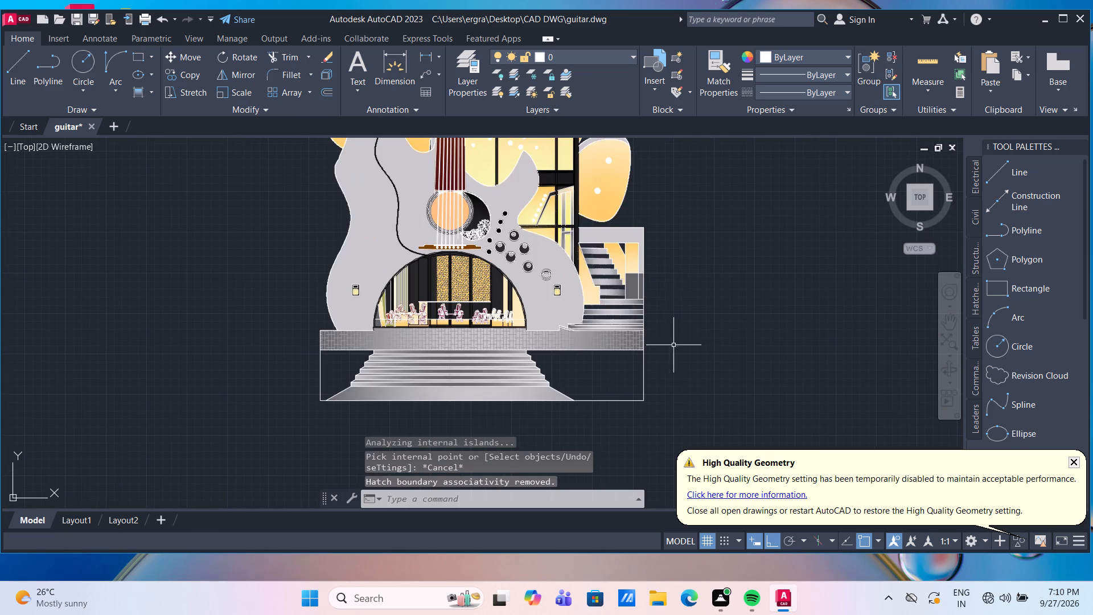
{"action": "scroll", "coordinate": [664, 345], "scroll_direction": "up", "scroll_amount": 1}
{"action": "scroll", "coordinate": [525, 300], "scroll_direction": "up", "scroll_amount": 1}
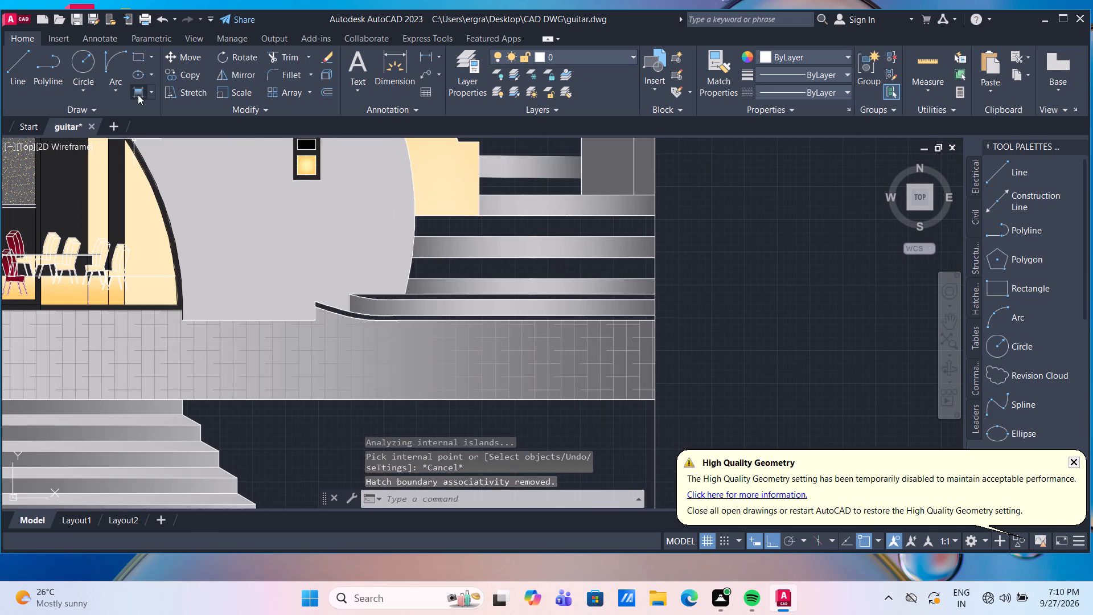
{"action": "left_click", "coordinate": [149, 93]}
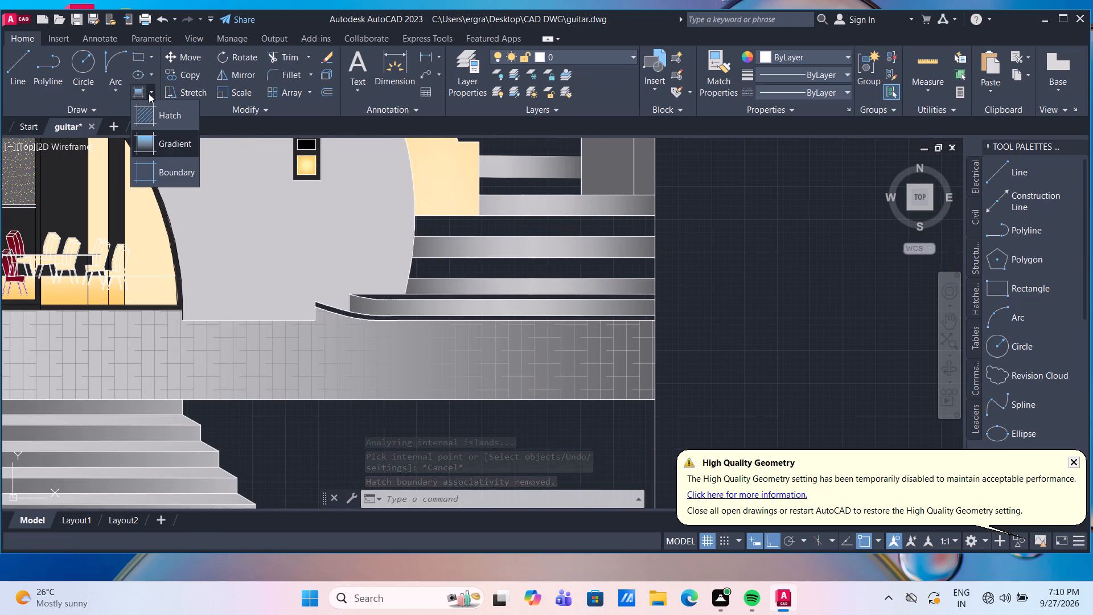
{"action": "left_click", "coordinate": [149, 93]}
{"action": "left_click", "coordinate": [139, 92]}
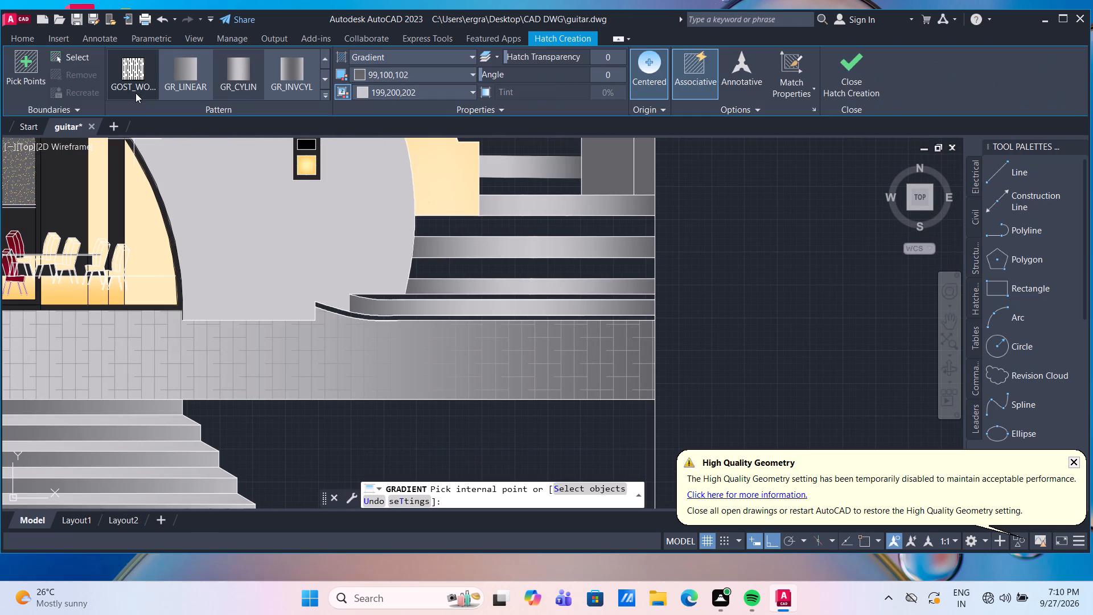
{"action": "left_click", "coordinate": [300, 73]}
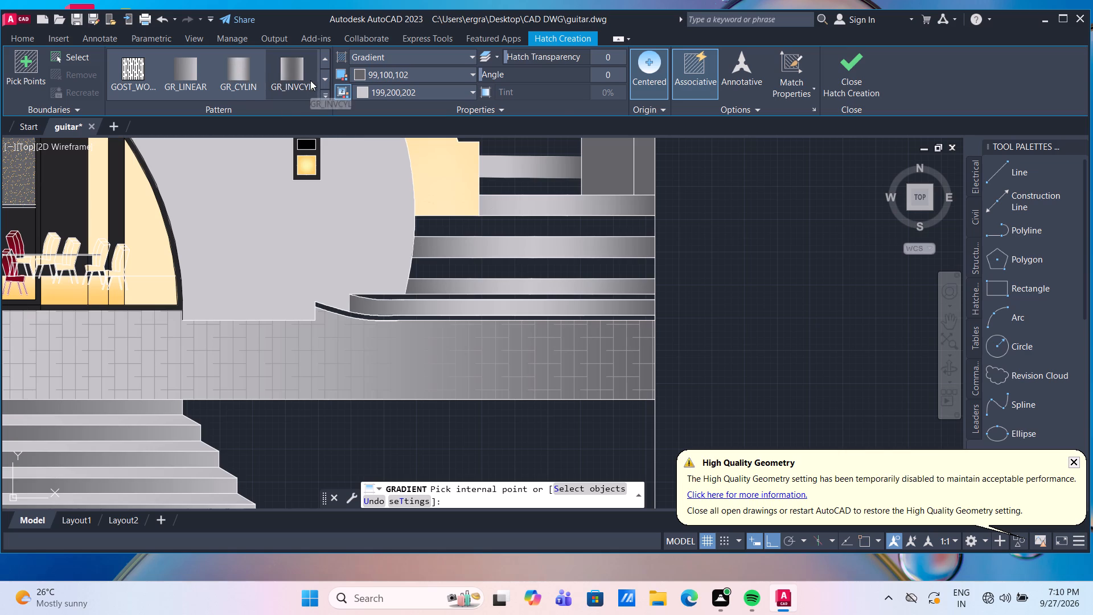
{"action": "left_click", "coordinate": [425, 92]}
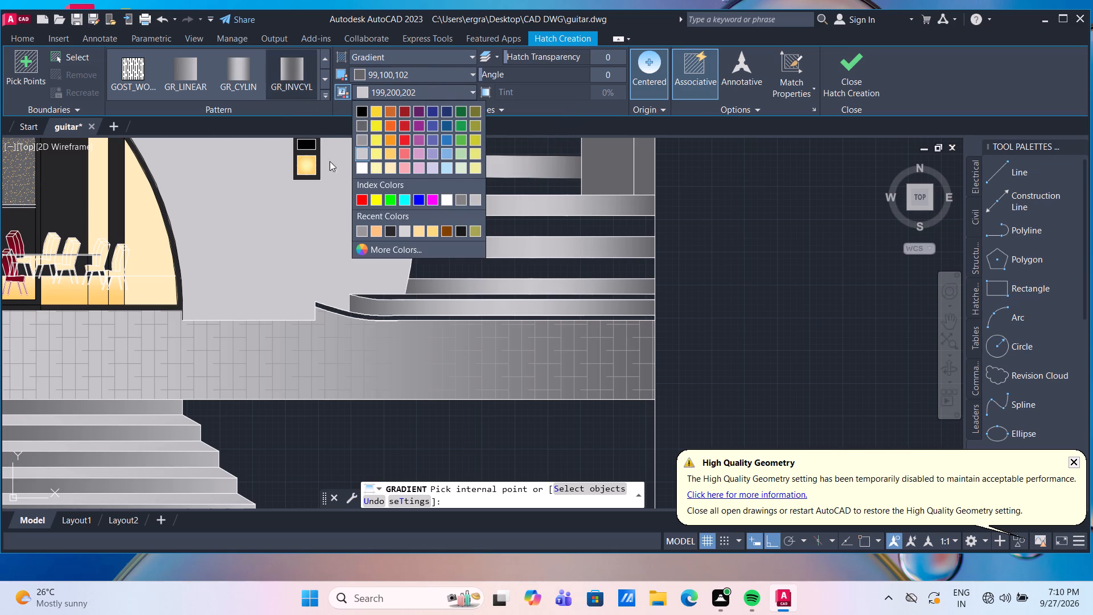
{"action": "left_click", "coordinate": [367, 170]}
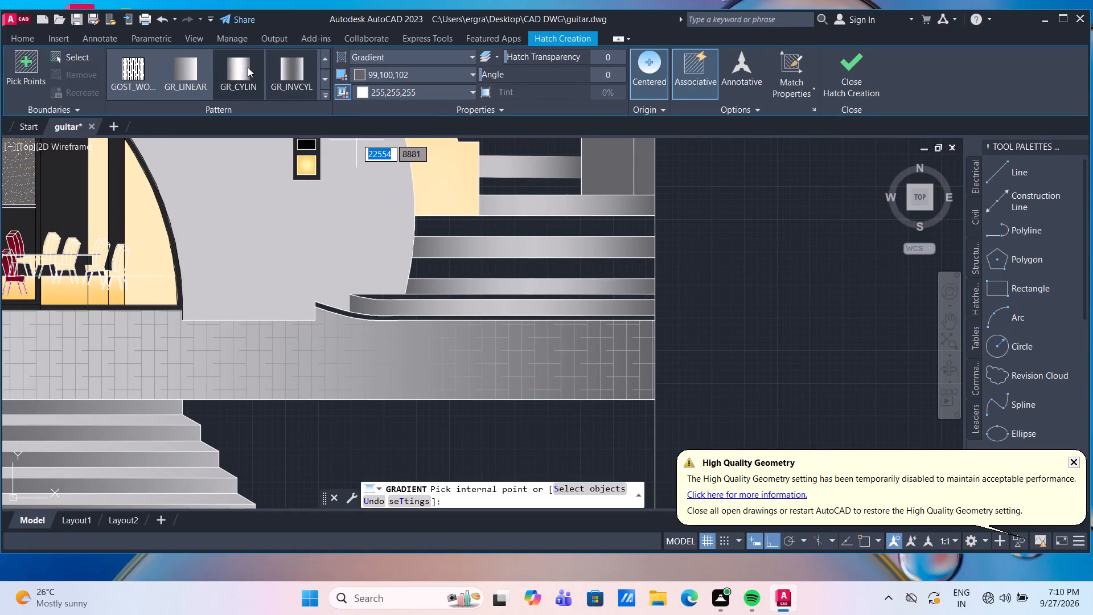
{"action": "left_click", "coordinate": [246, 67]}
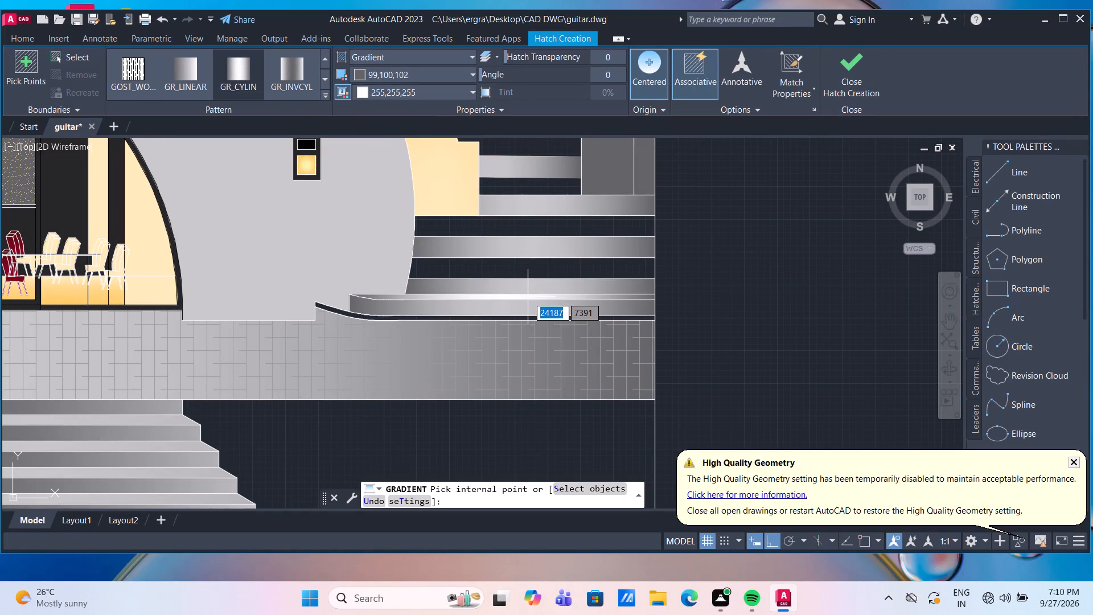
{"action": "left_click", "coordinate": [525, 297]}
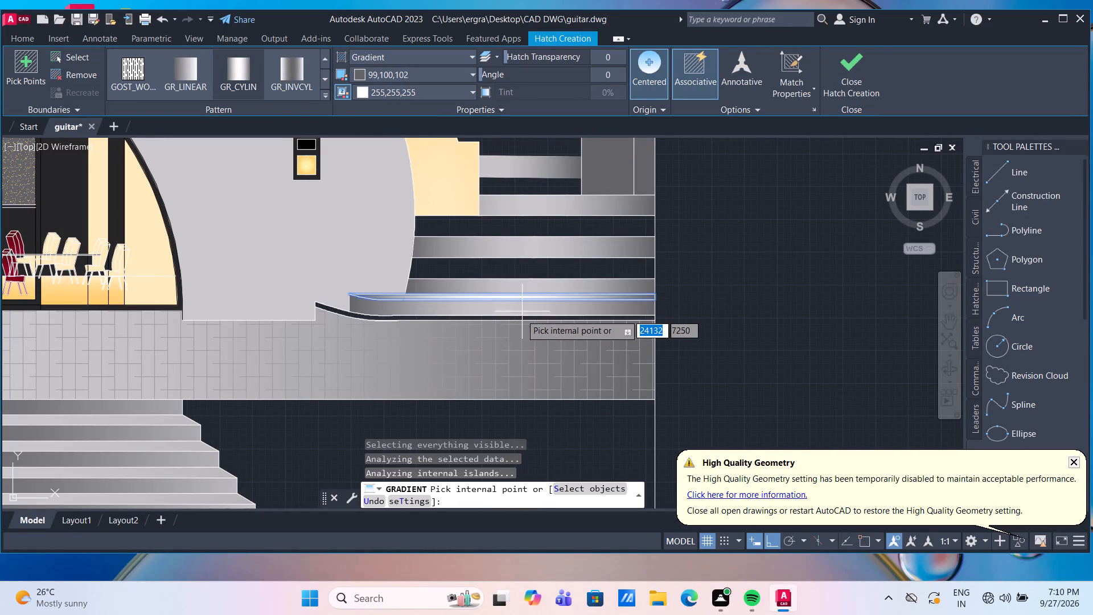
{"action": "left_click", "coordinate": [517, 321]}
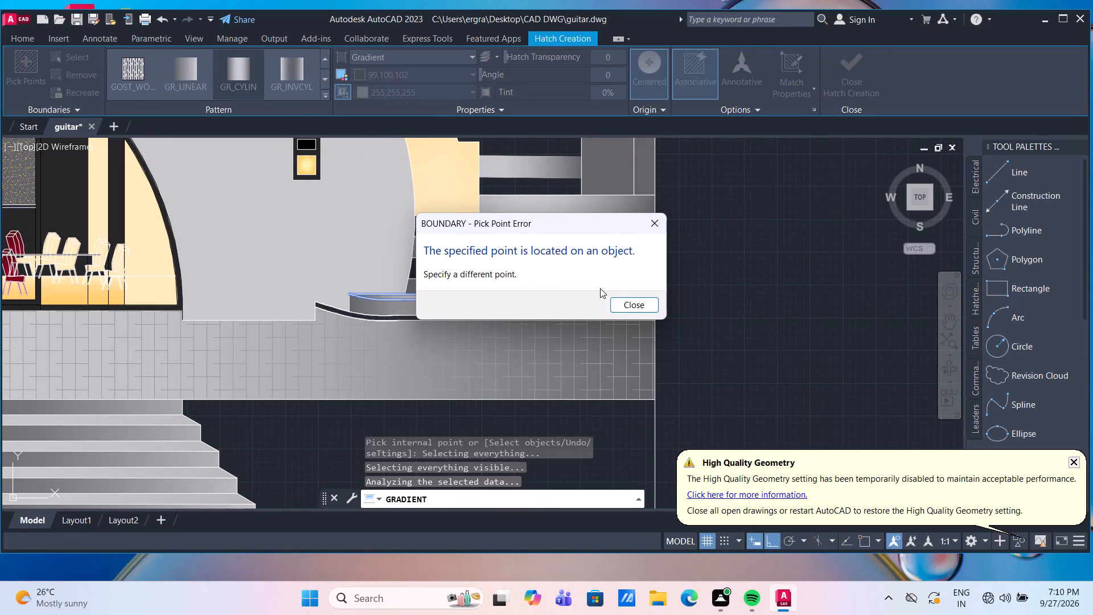
{"action": "left_click", "coordinate": [630, 304]}
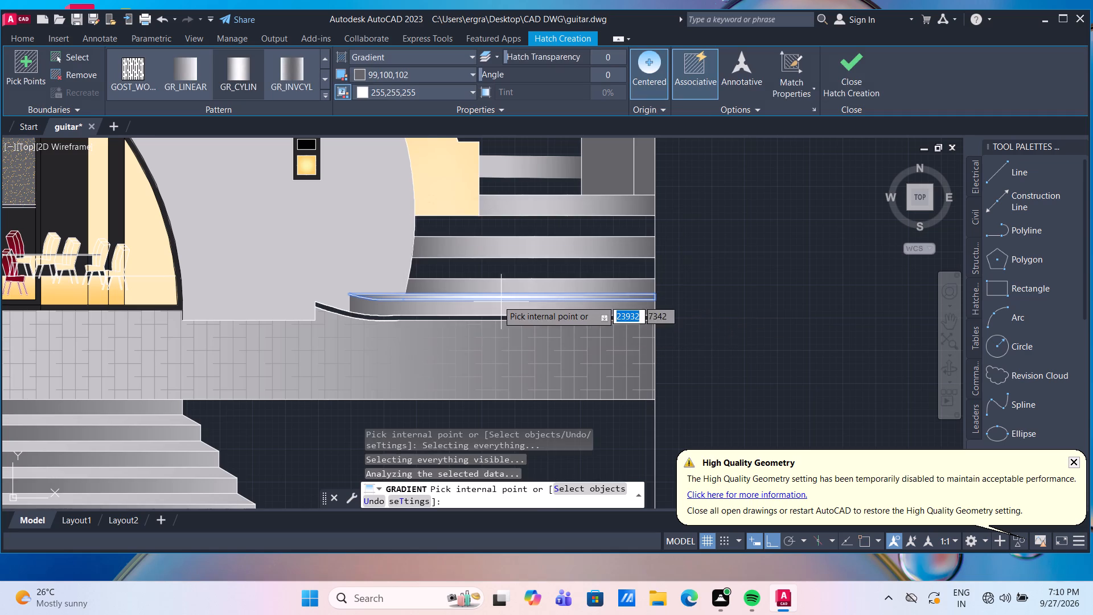
{"action": "scroll", "coordinate": [478, 296], "scroll_direction": "up", "scroll_amount": 2}
{"action": "left_click", "coordinate": [467, 355]}
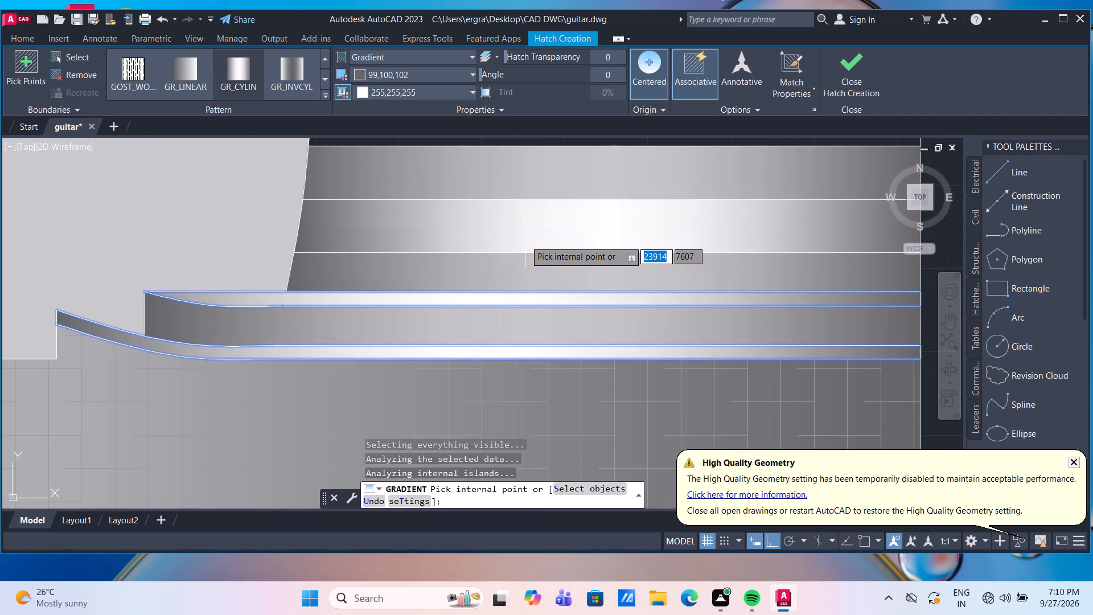
{"action": "key", "text": "Escape"}
Change the gradient pattern of the wide straight steps' fill and of the curved bottom step to GR_INVCYL.
{"action": "scroll", "coordinate": [593, 251], "scroll_direction": "down", "scroll_amount": 2}
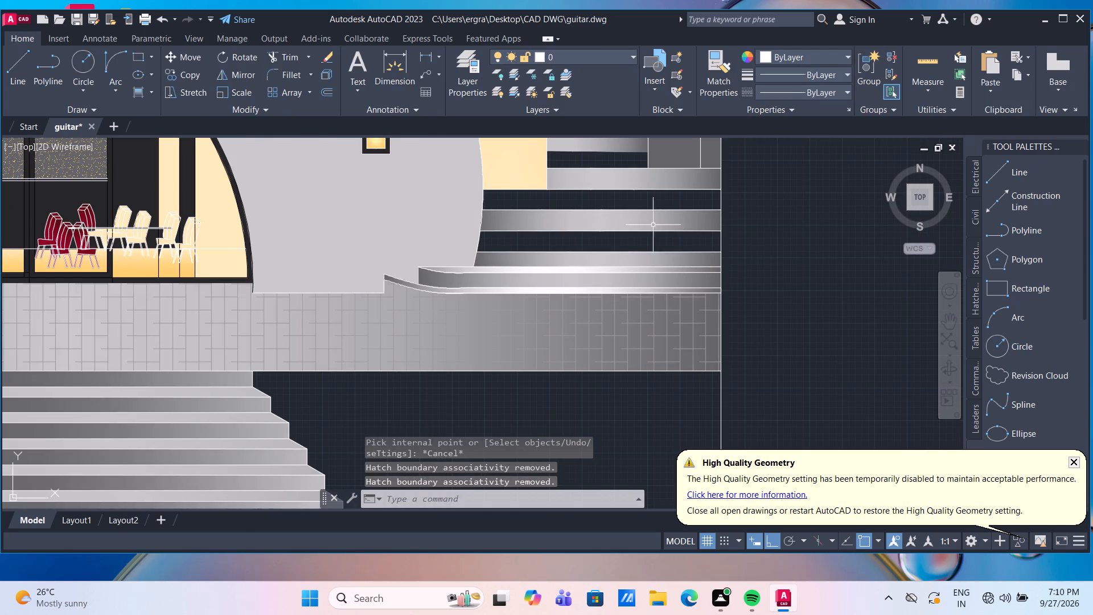
{"action": "left_click", "coordinate": [650, 216]}
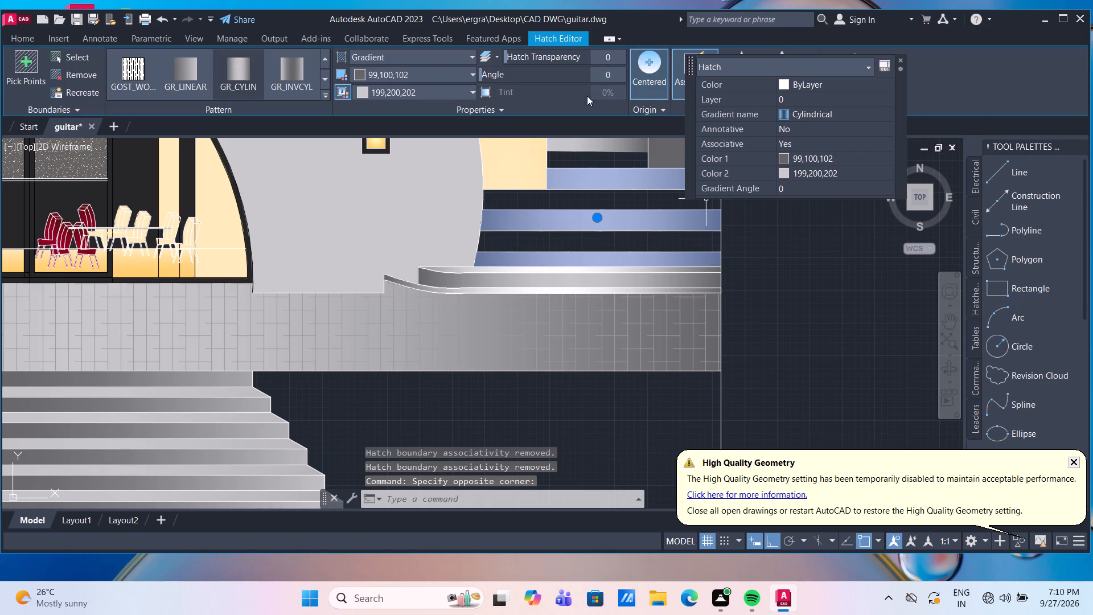
{"action": "left_click", "coordinate": [291, 76]}
{"action": "key", "text": "Escape"}
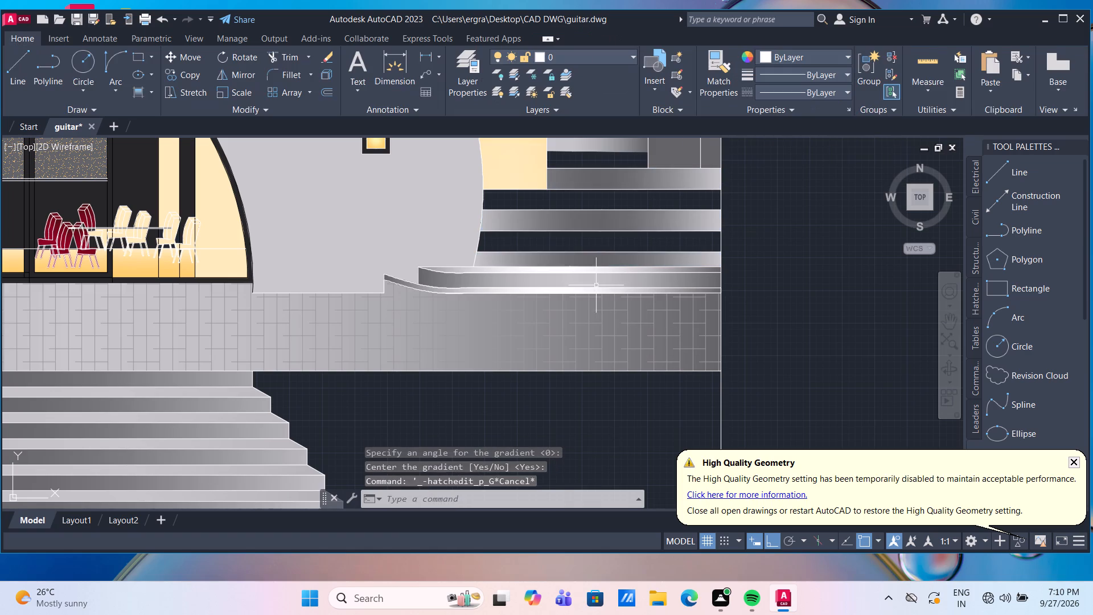
{"action": "left_click", "coordinate": [593, 280]}
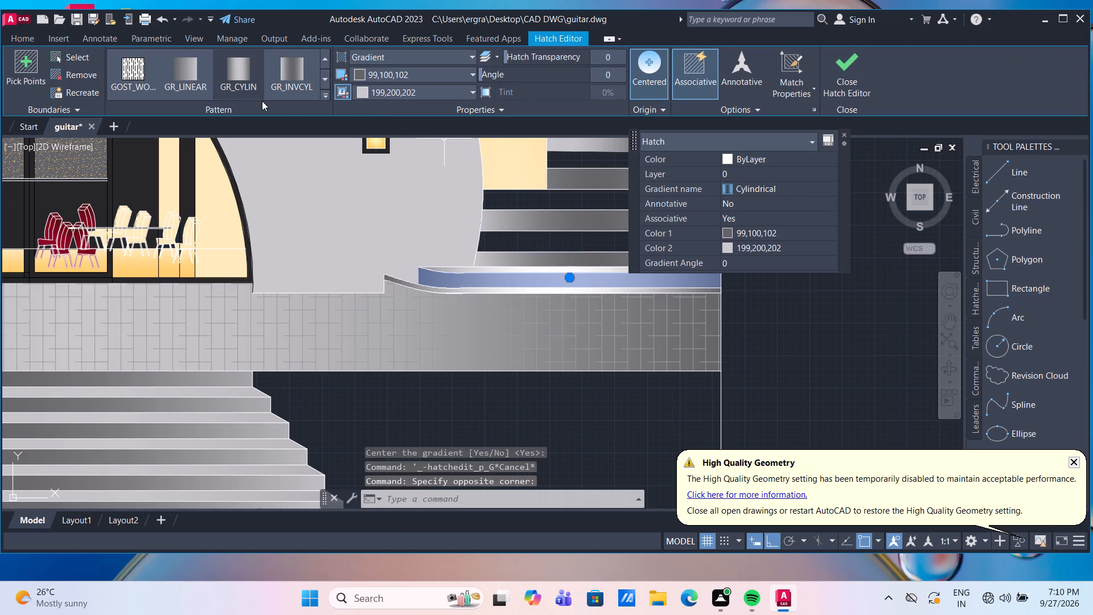
{"action": "left_click", "coordinate": [302, 75]}
{"action": "key", "text": "Escape"}
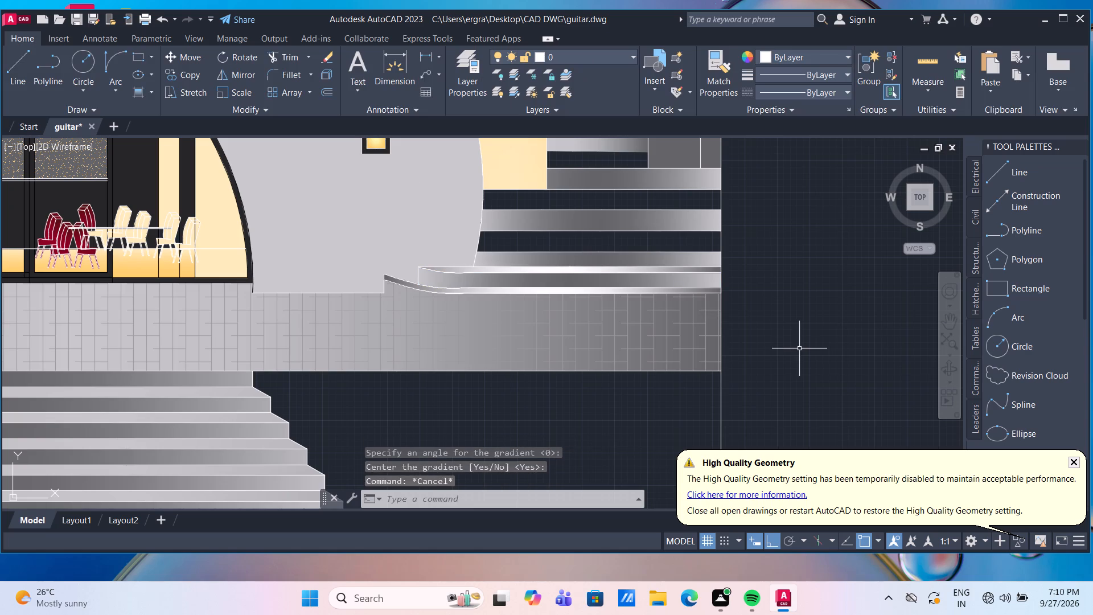
Fill the two unfilled bands between the wide straight steps with a GR_CYLIN gradient of 99,100,102 and 199,200,202.
{"action": "scroll", "coordinate": [796, 343], "scroll_direction": "down", "scroll_amount": 2}
{"action": "middle_click_drag", "start_coordinate": [804, 326], "coordinate": [639, 327]}
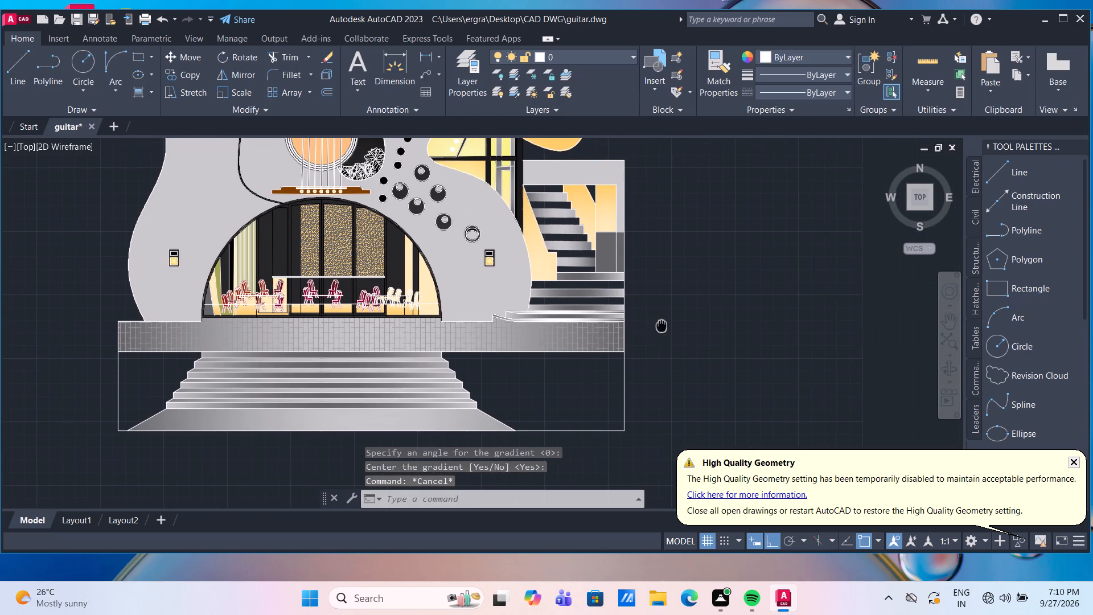
{"action": "scroll", "coordinate": [560, 336], "scroll_direction": "up", "scroll_amount": 1}
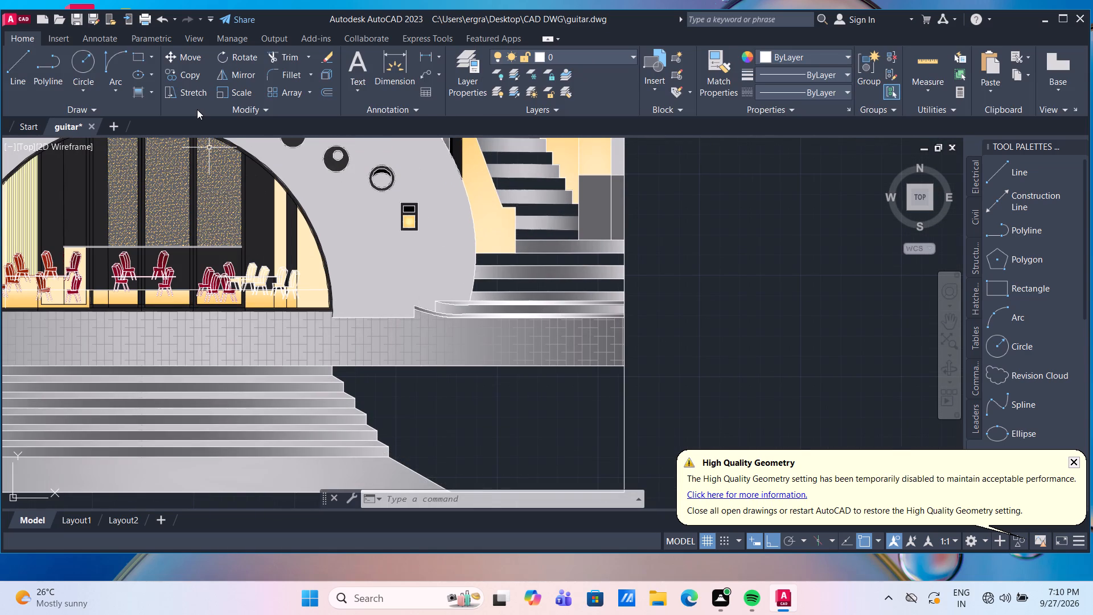
{"action": "left_click", "coordinate": [141, 95]}
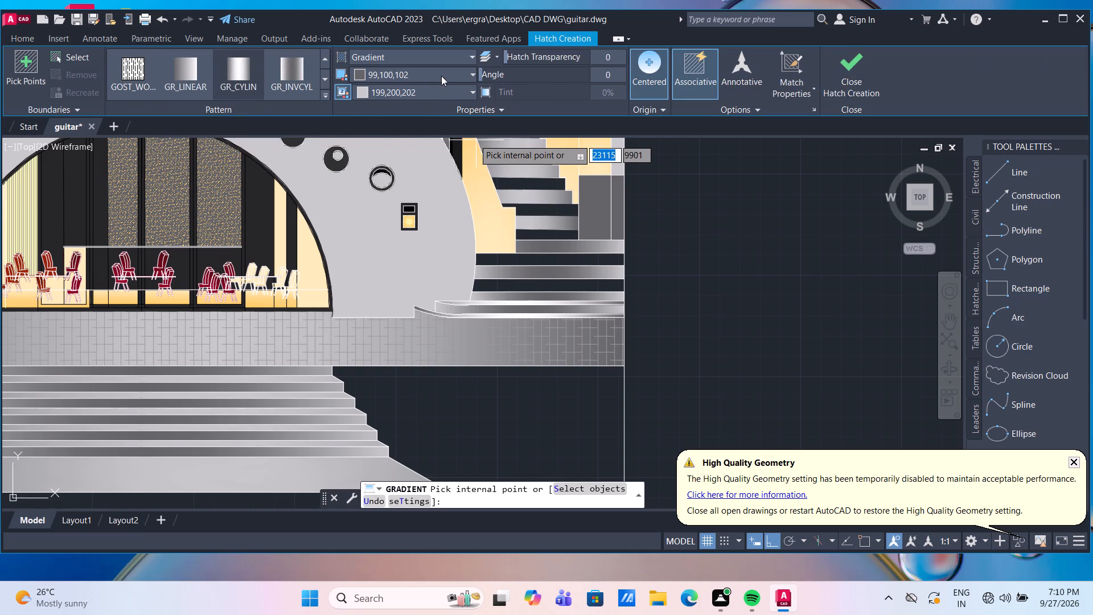
{"action": "left_click", "coordinate": [573, 288]}
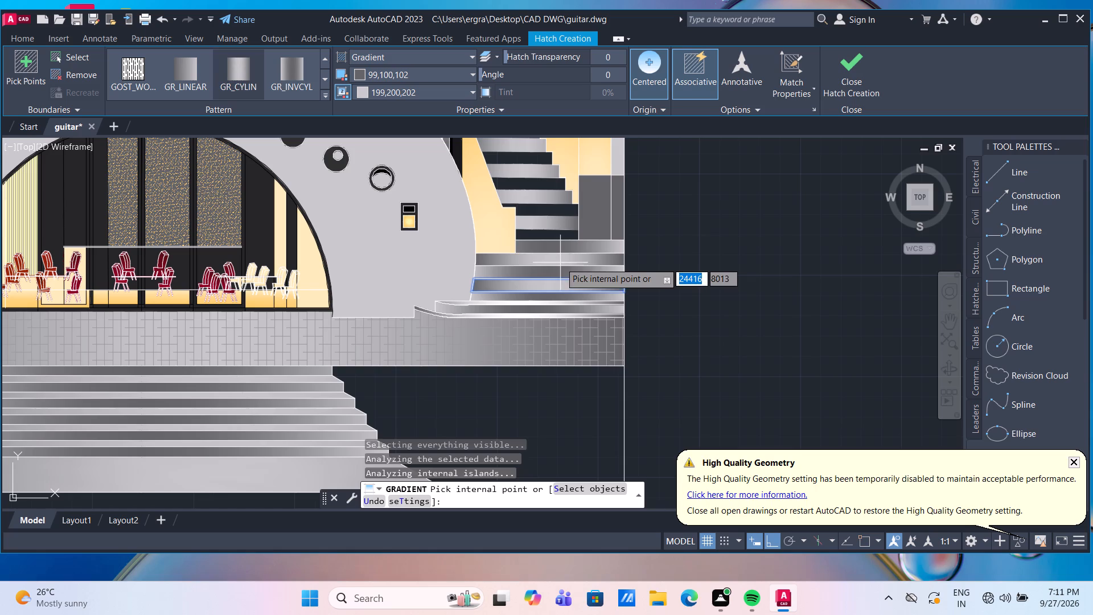
{"action": "left_click", "coordinate": [560, 263]}
{"action": "left_click", "coordinate": [549, 229]}
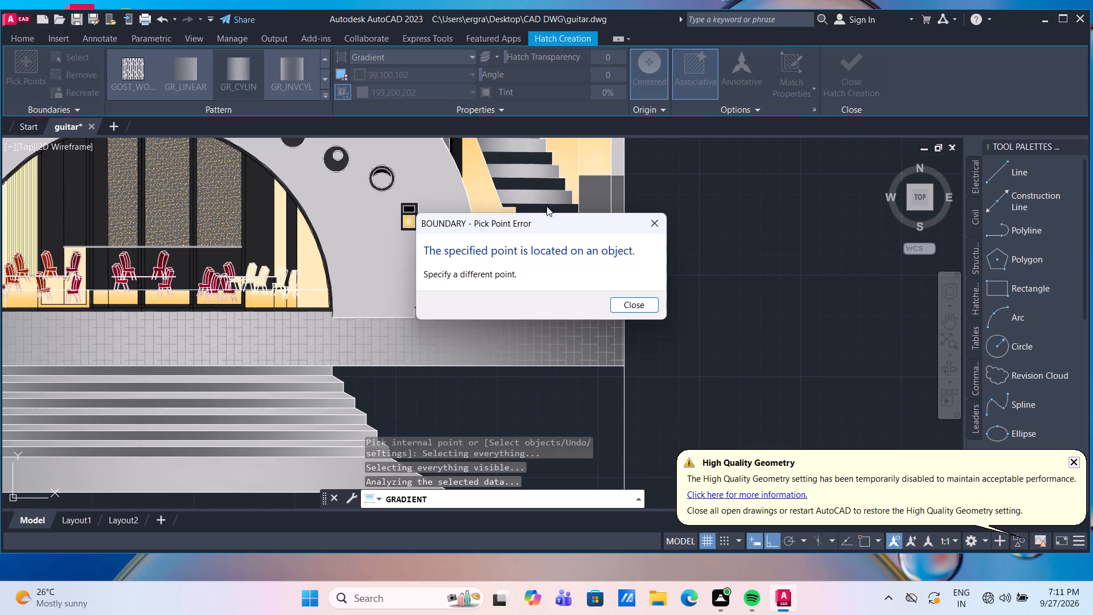
{"action": "left_click", "coordinate": [639, 308]}
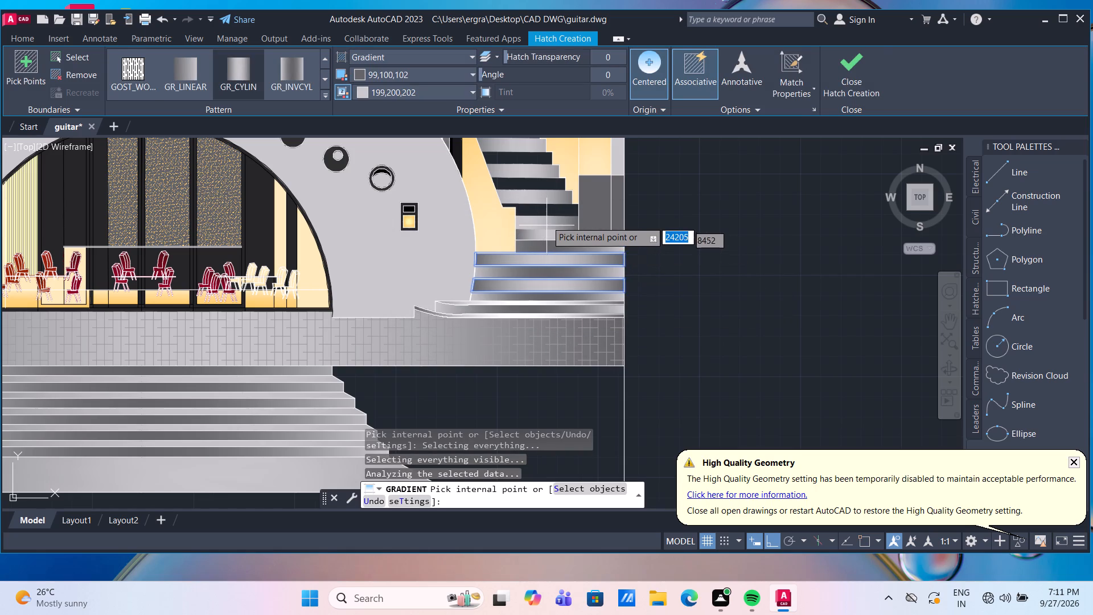
{"action": "key", "text": "Escape"}
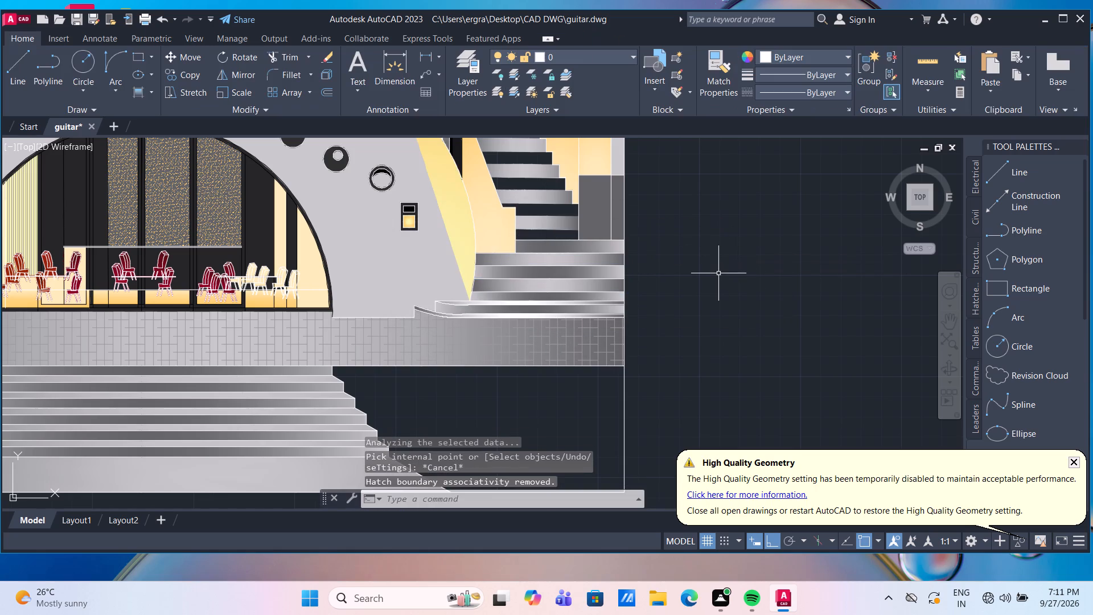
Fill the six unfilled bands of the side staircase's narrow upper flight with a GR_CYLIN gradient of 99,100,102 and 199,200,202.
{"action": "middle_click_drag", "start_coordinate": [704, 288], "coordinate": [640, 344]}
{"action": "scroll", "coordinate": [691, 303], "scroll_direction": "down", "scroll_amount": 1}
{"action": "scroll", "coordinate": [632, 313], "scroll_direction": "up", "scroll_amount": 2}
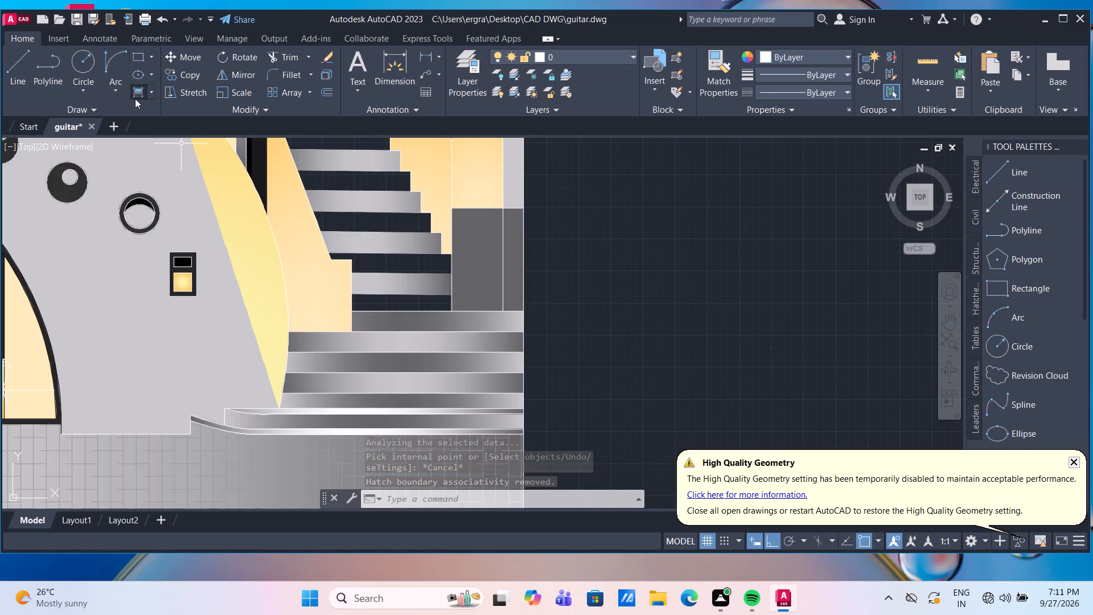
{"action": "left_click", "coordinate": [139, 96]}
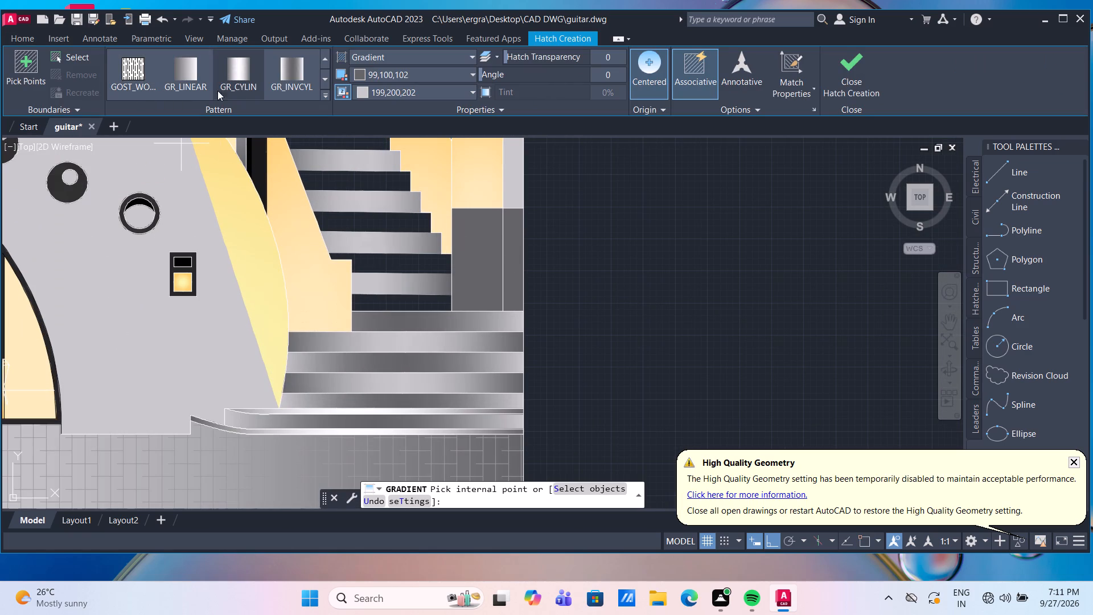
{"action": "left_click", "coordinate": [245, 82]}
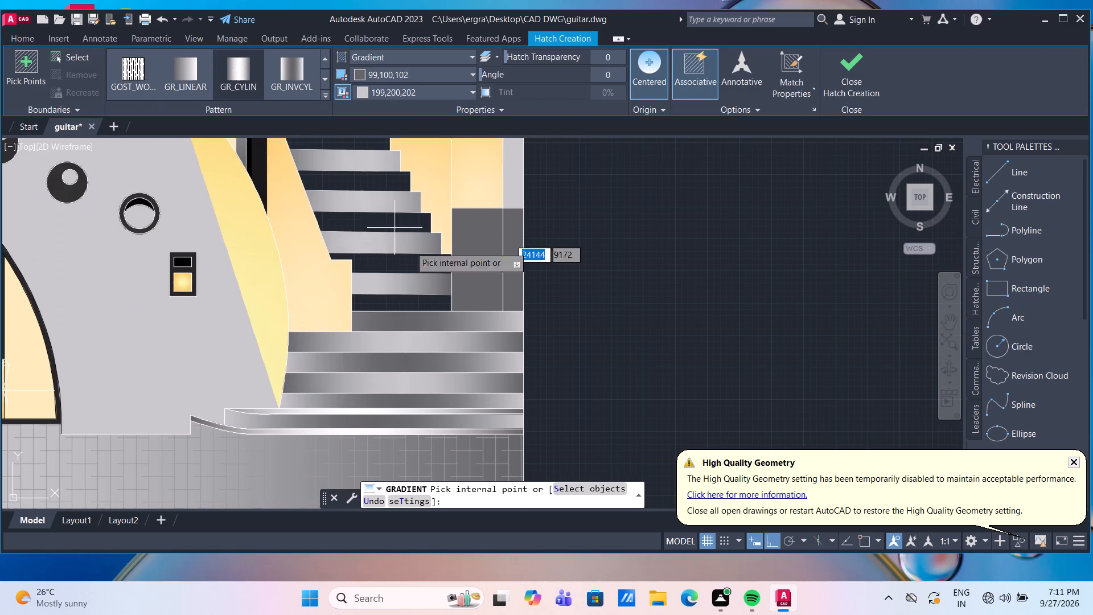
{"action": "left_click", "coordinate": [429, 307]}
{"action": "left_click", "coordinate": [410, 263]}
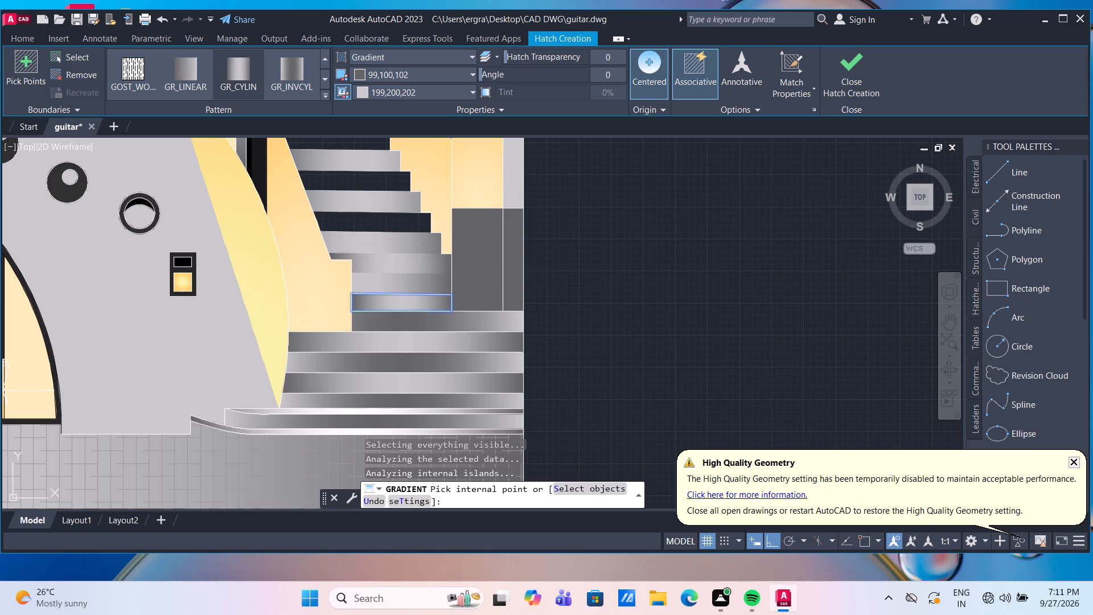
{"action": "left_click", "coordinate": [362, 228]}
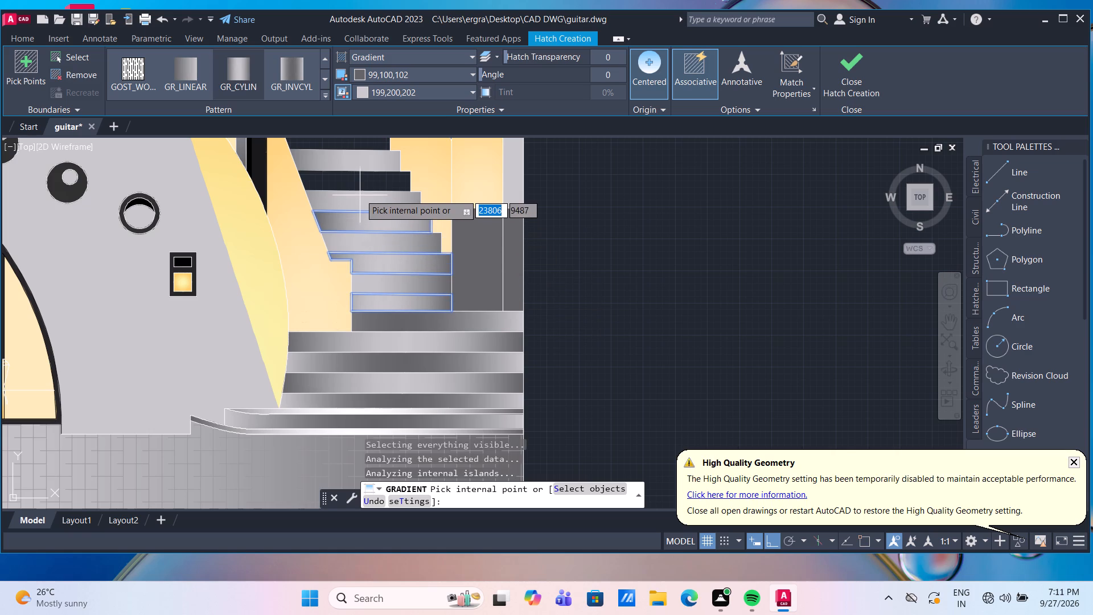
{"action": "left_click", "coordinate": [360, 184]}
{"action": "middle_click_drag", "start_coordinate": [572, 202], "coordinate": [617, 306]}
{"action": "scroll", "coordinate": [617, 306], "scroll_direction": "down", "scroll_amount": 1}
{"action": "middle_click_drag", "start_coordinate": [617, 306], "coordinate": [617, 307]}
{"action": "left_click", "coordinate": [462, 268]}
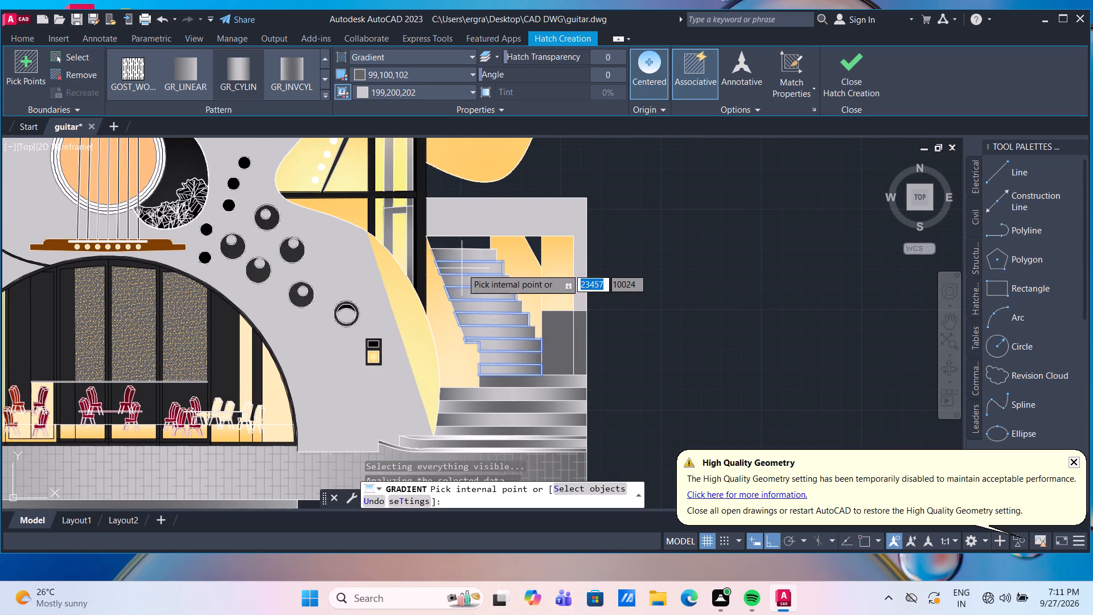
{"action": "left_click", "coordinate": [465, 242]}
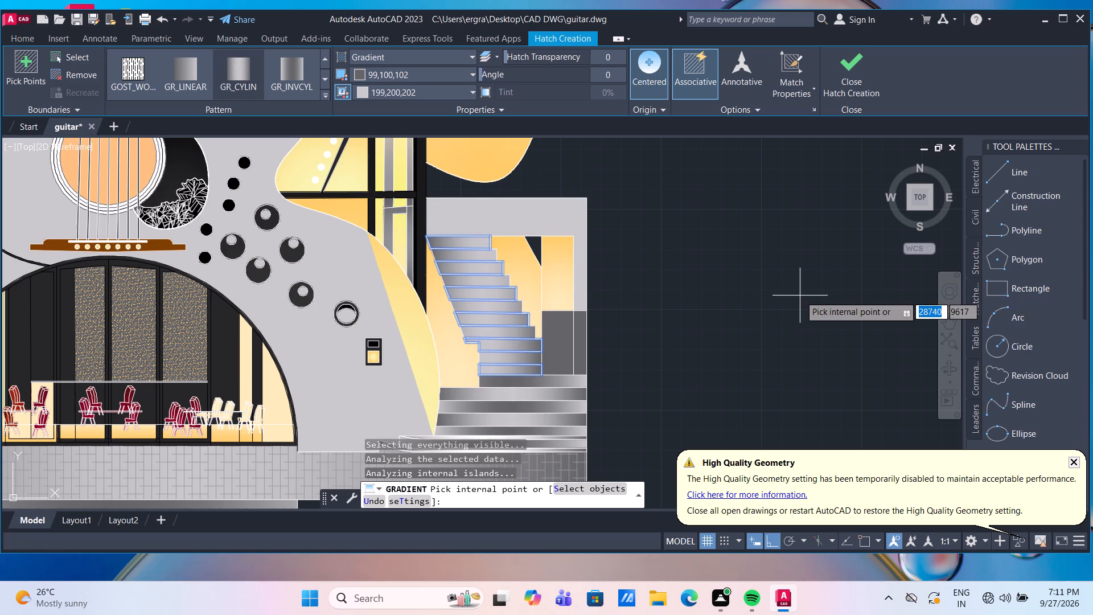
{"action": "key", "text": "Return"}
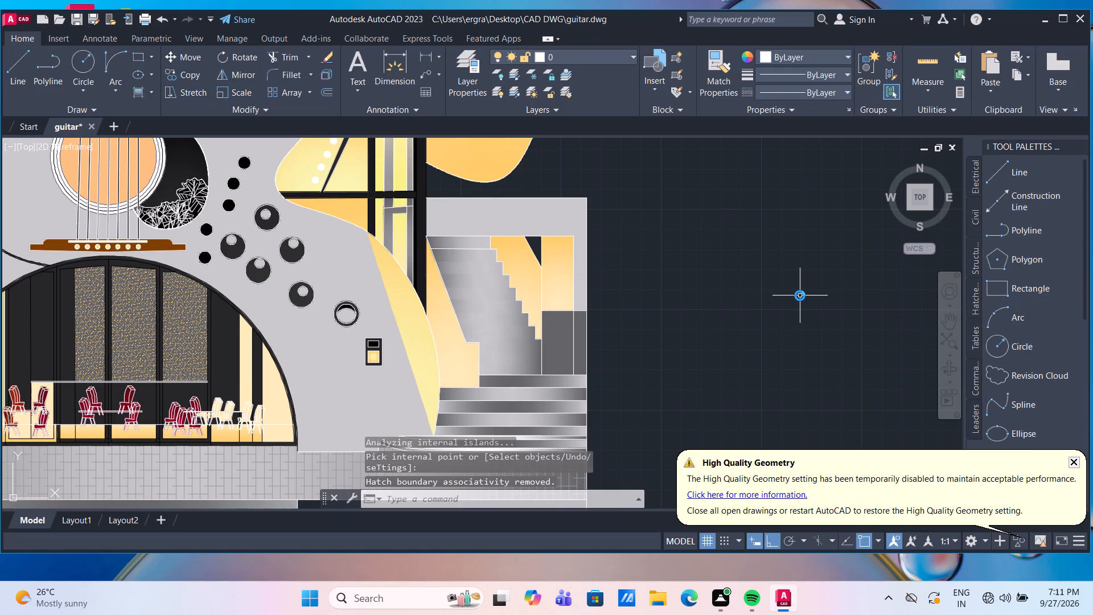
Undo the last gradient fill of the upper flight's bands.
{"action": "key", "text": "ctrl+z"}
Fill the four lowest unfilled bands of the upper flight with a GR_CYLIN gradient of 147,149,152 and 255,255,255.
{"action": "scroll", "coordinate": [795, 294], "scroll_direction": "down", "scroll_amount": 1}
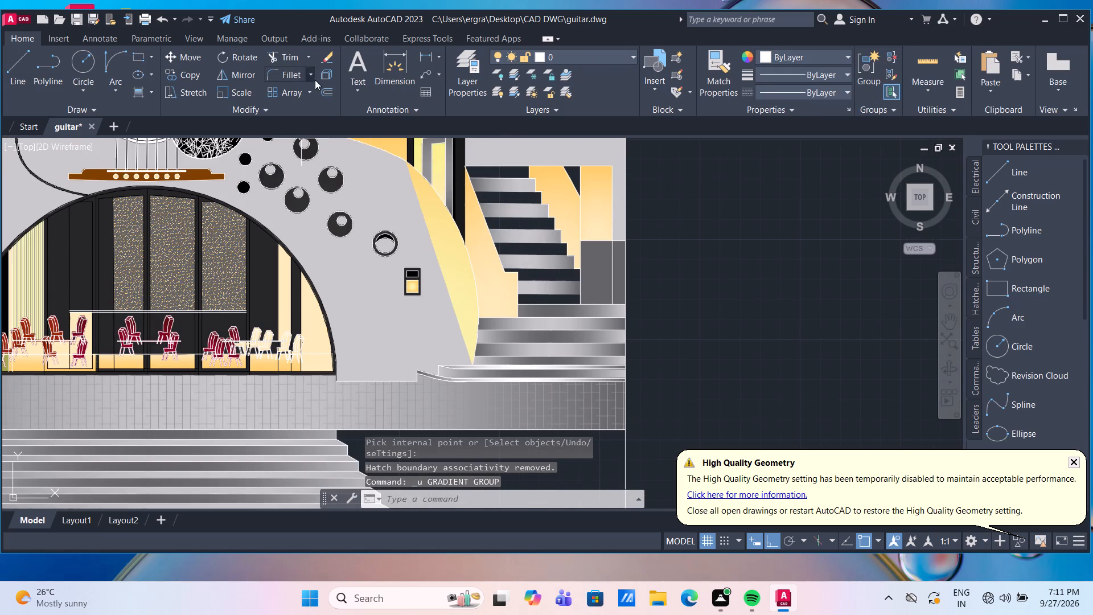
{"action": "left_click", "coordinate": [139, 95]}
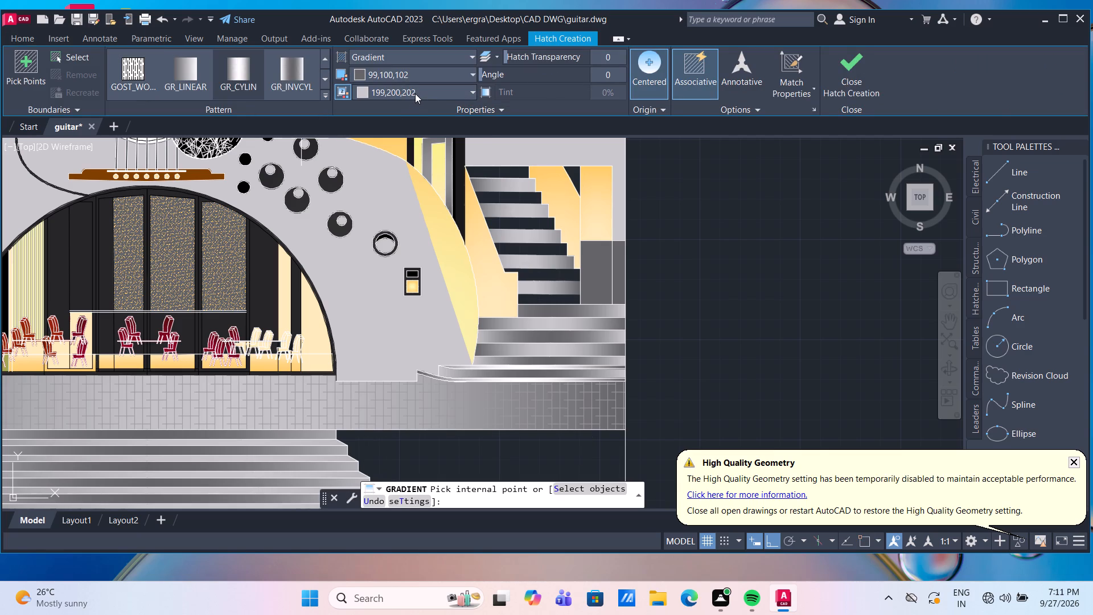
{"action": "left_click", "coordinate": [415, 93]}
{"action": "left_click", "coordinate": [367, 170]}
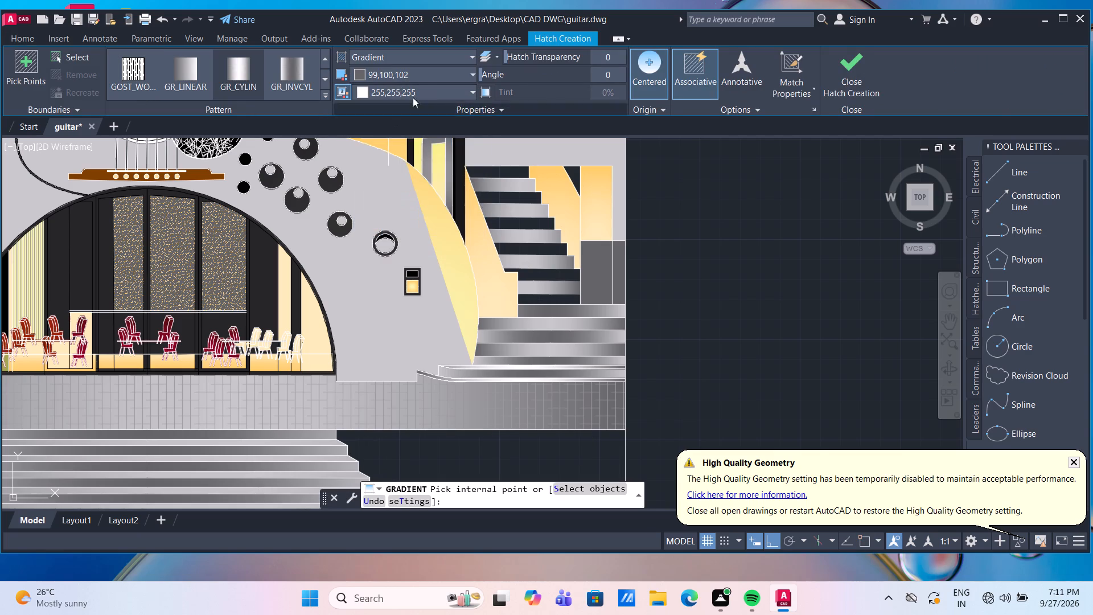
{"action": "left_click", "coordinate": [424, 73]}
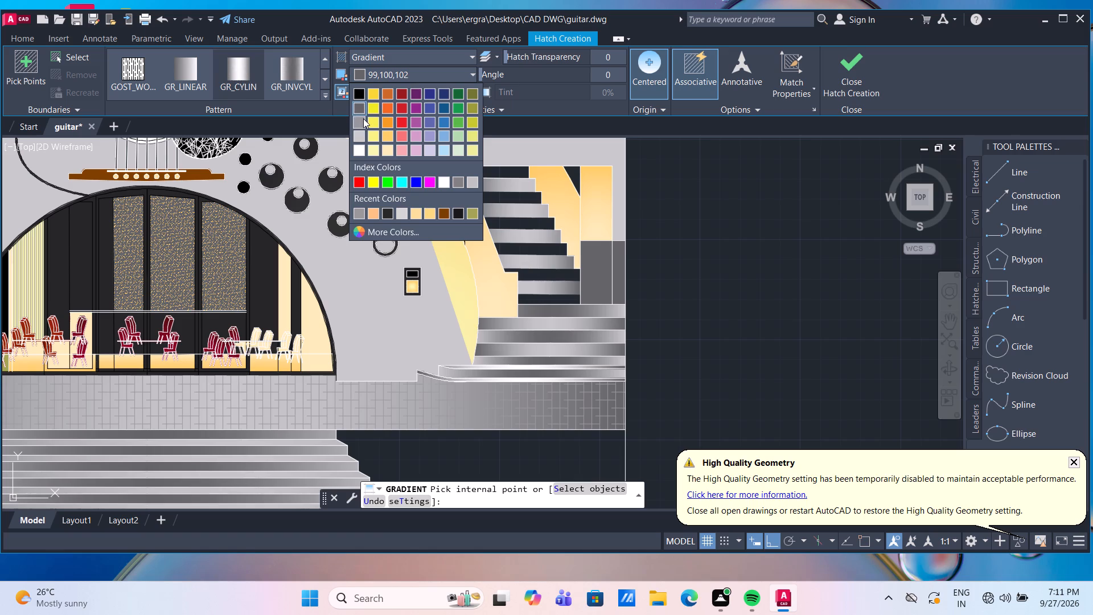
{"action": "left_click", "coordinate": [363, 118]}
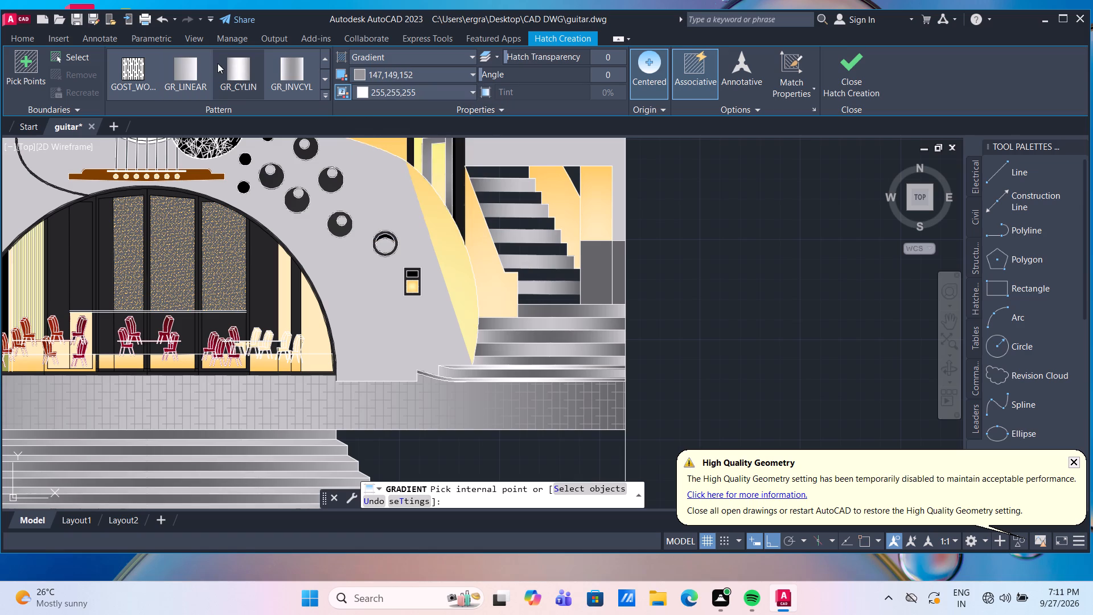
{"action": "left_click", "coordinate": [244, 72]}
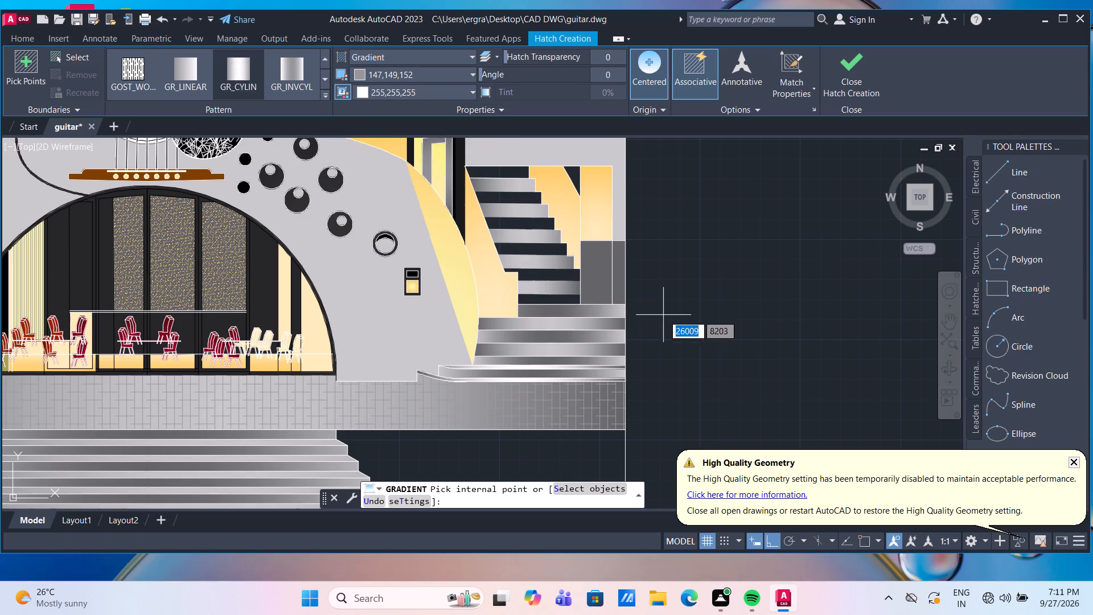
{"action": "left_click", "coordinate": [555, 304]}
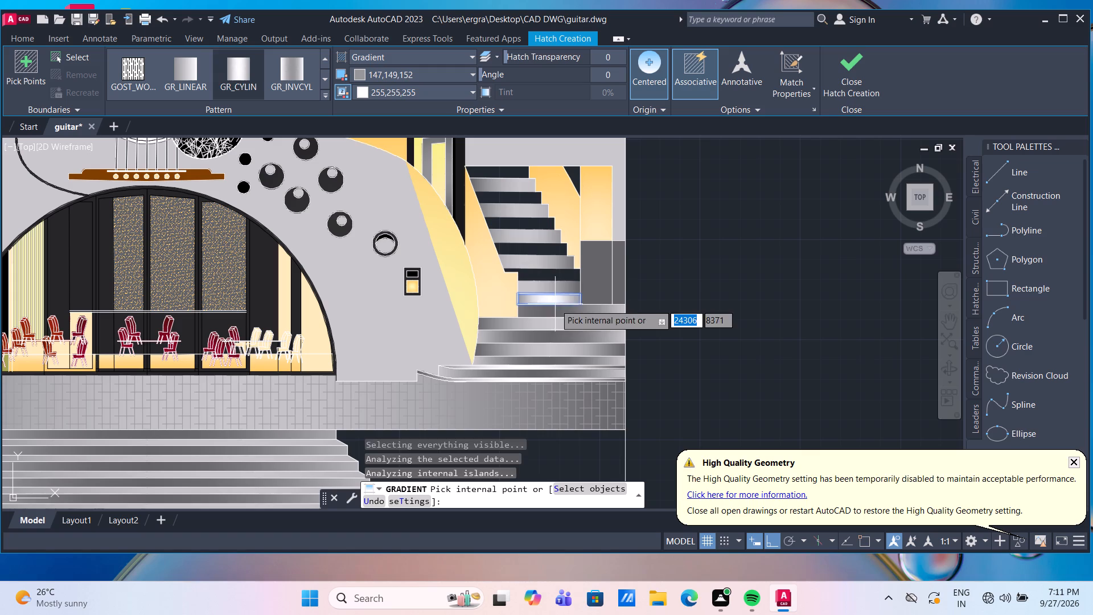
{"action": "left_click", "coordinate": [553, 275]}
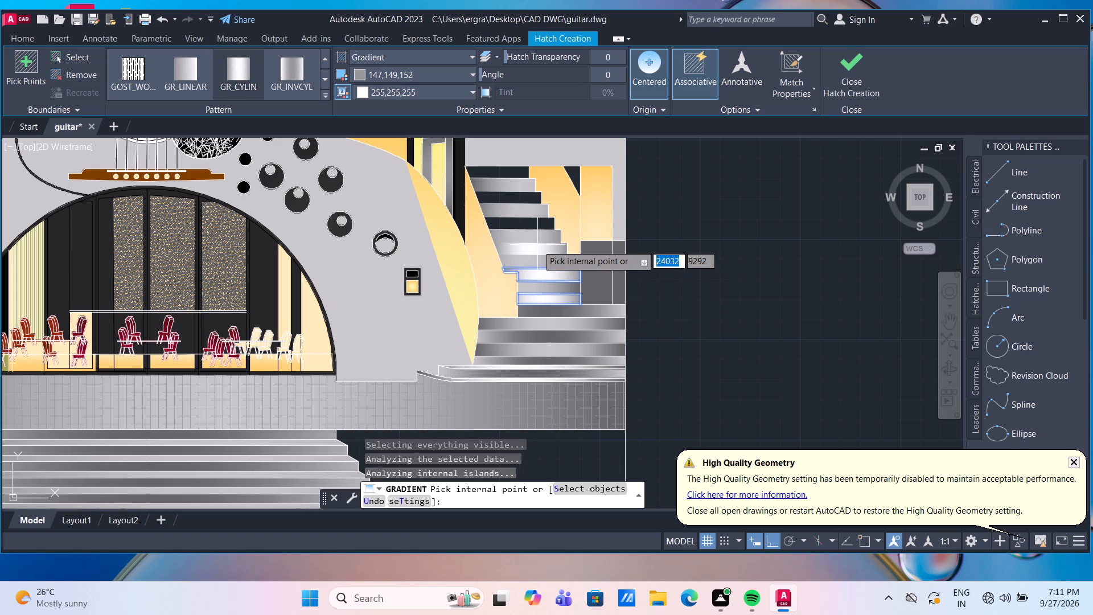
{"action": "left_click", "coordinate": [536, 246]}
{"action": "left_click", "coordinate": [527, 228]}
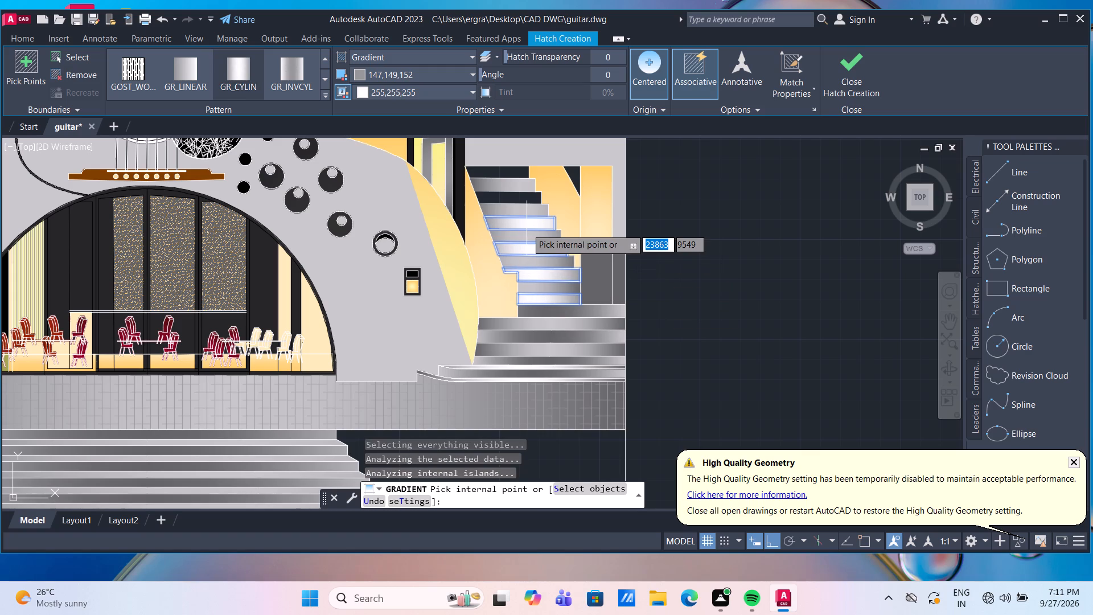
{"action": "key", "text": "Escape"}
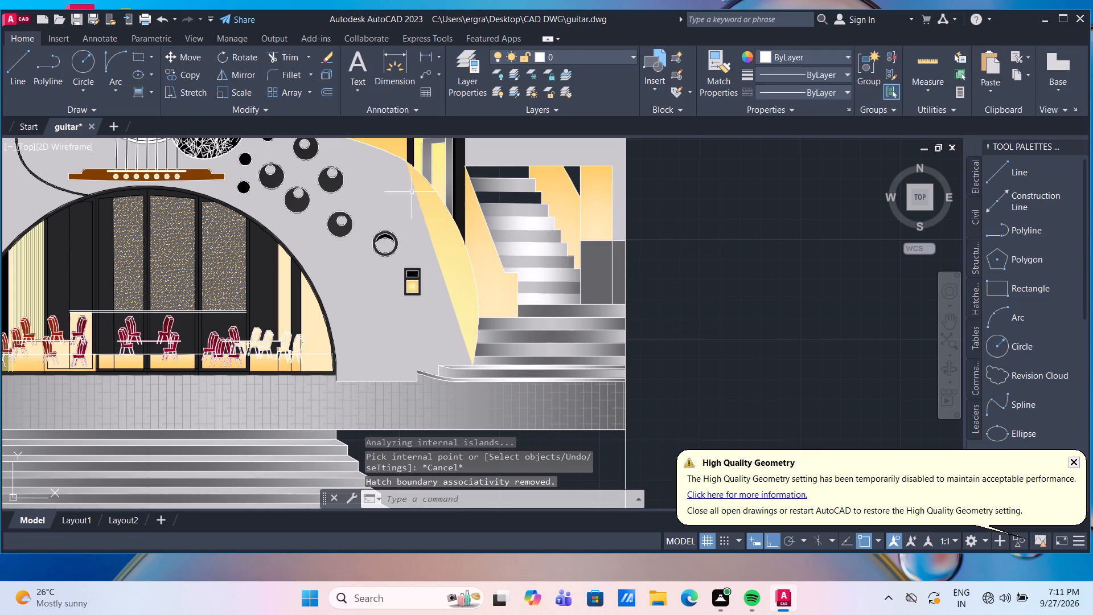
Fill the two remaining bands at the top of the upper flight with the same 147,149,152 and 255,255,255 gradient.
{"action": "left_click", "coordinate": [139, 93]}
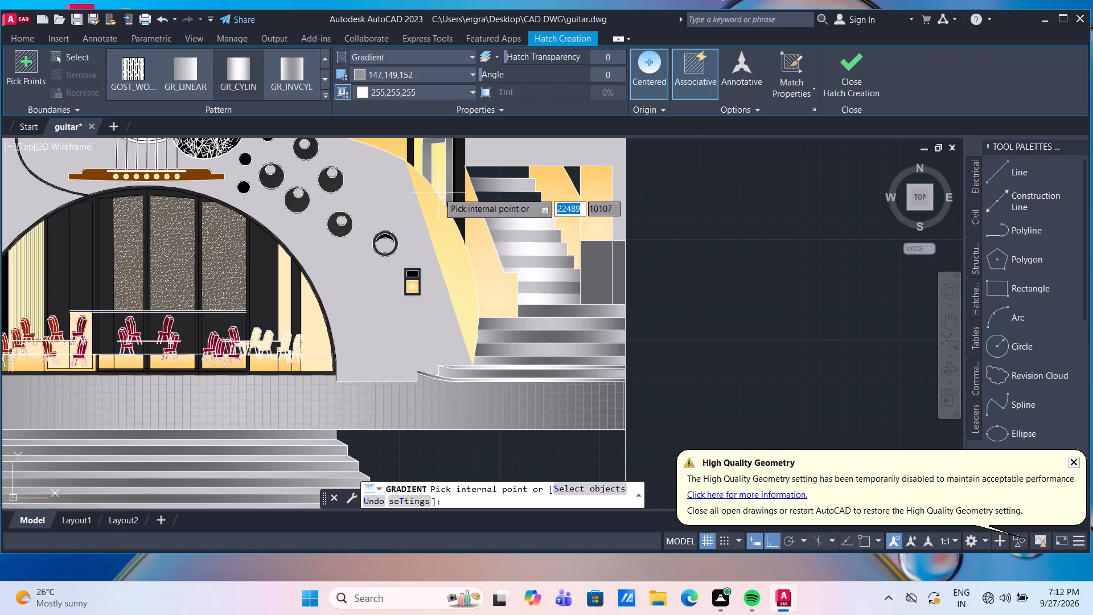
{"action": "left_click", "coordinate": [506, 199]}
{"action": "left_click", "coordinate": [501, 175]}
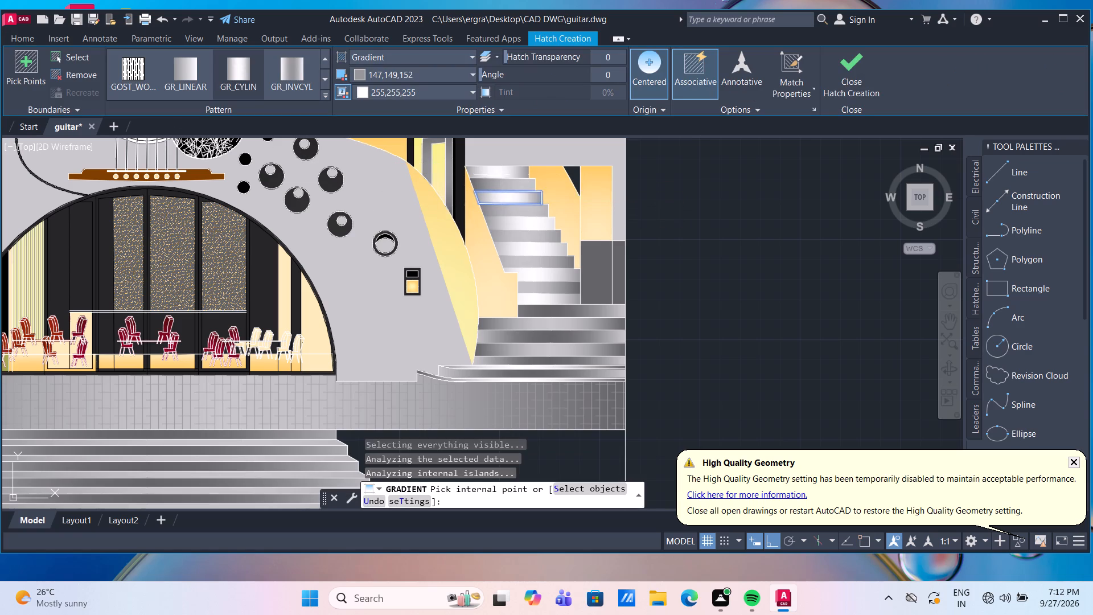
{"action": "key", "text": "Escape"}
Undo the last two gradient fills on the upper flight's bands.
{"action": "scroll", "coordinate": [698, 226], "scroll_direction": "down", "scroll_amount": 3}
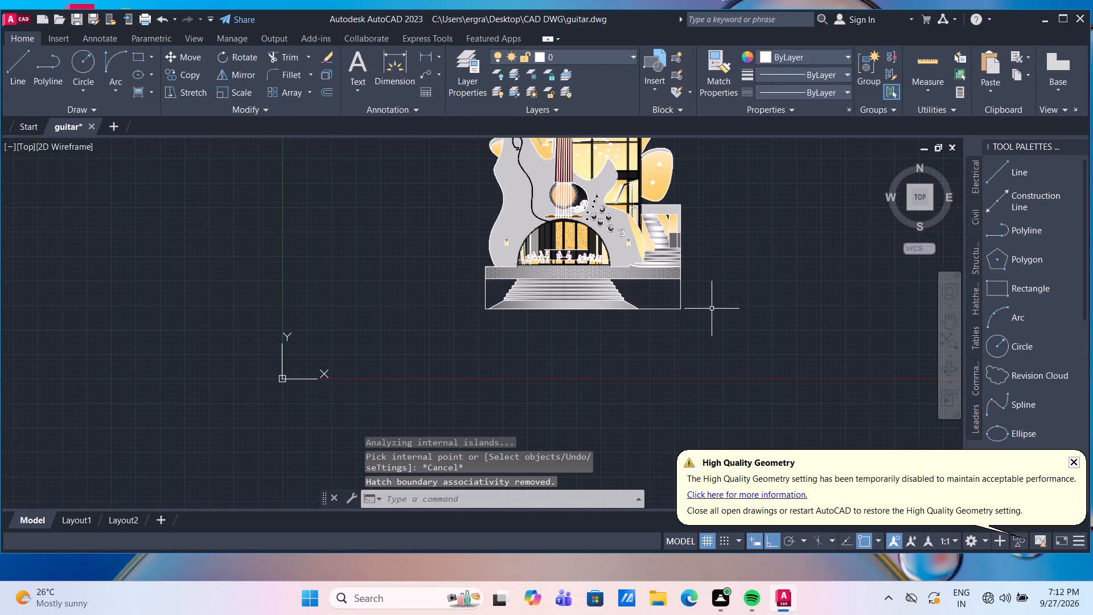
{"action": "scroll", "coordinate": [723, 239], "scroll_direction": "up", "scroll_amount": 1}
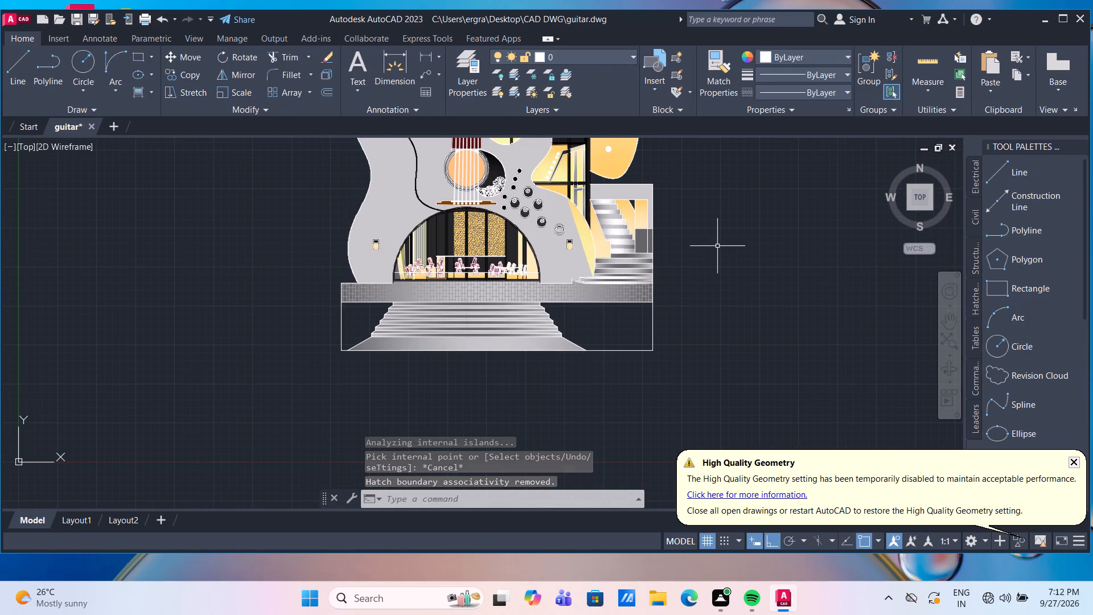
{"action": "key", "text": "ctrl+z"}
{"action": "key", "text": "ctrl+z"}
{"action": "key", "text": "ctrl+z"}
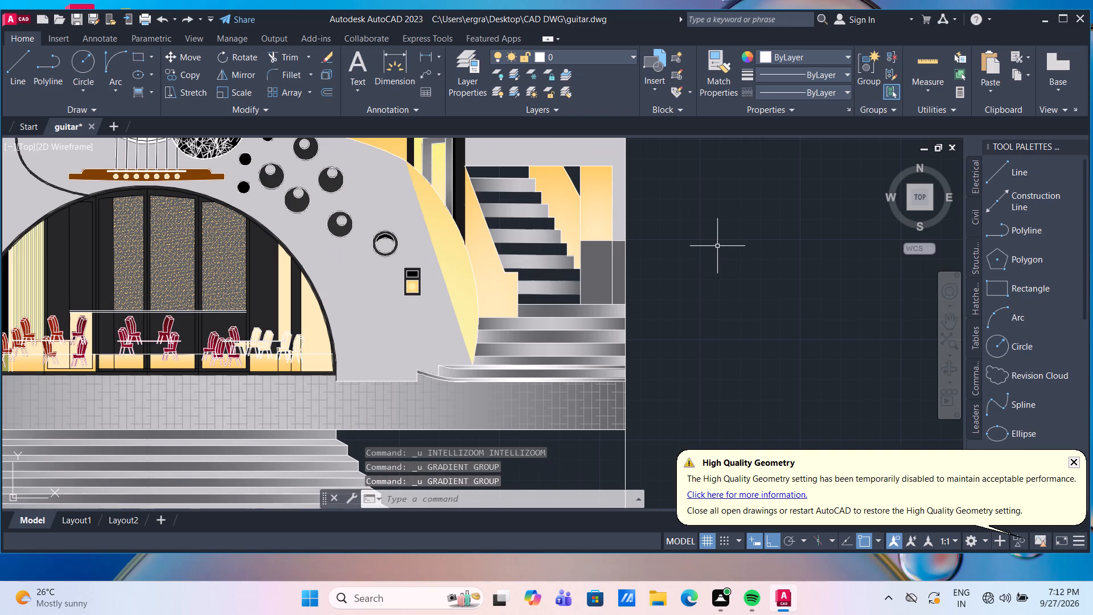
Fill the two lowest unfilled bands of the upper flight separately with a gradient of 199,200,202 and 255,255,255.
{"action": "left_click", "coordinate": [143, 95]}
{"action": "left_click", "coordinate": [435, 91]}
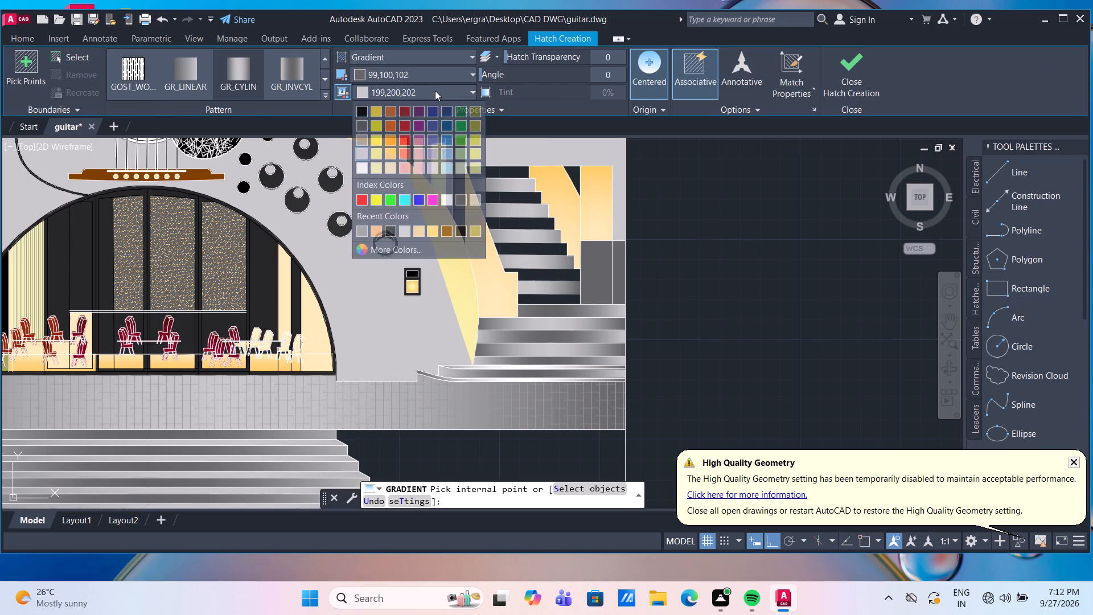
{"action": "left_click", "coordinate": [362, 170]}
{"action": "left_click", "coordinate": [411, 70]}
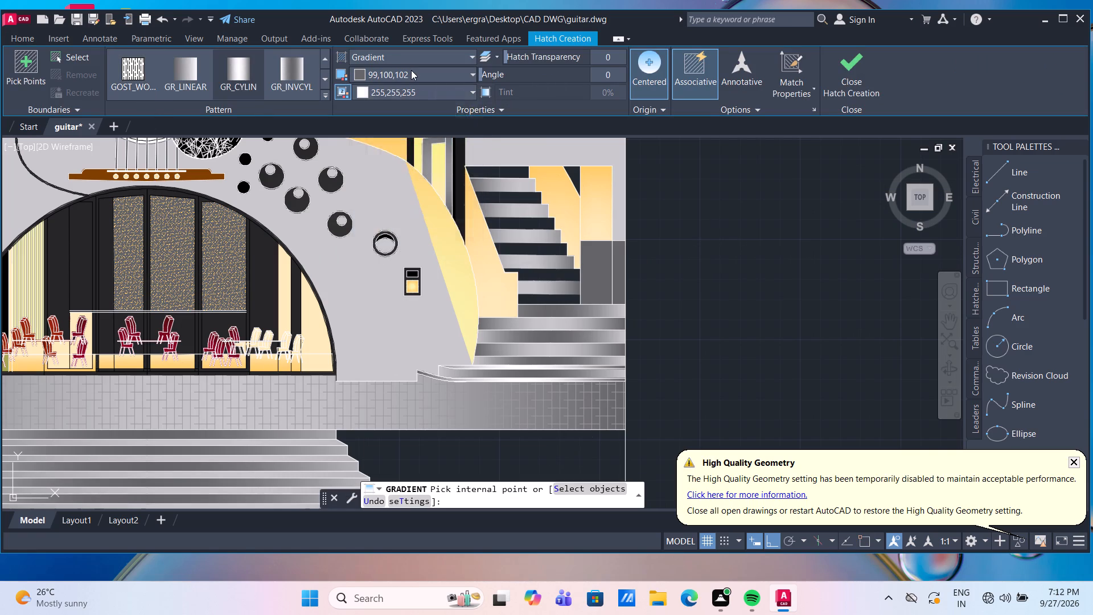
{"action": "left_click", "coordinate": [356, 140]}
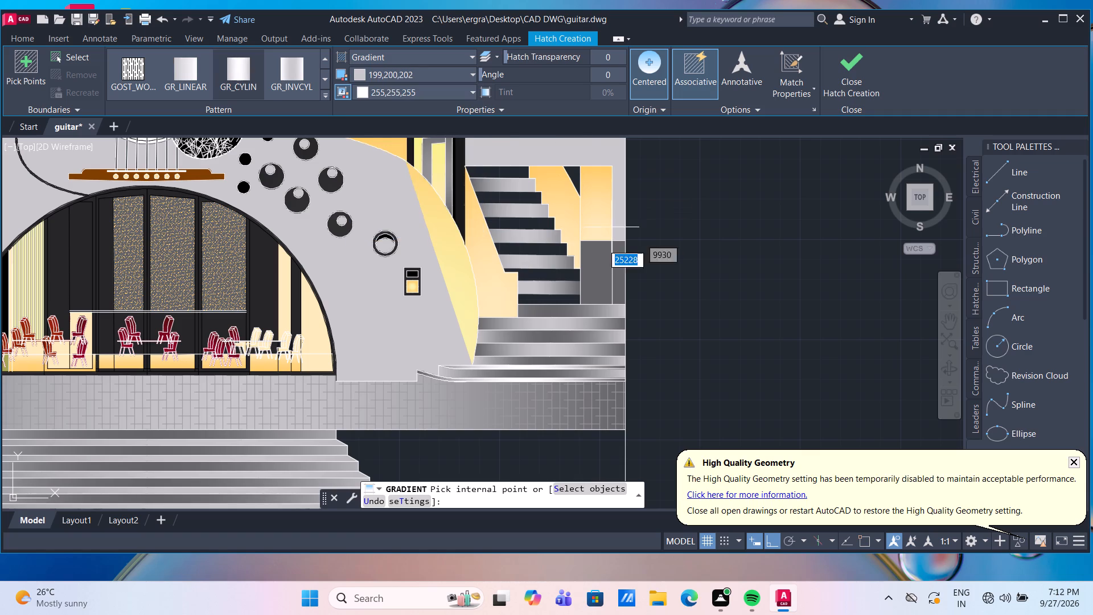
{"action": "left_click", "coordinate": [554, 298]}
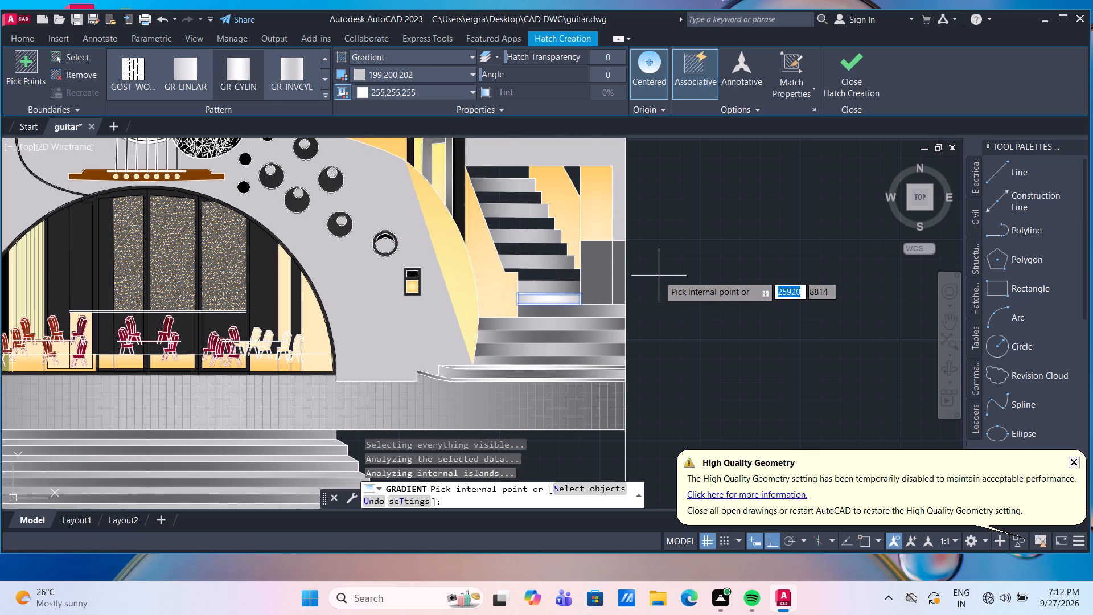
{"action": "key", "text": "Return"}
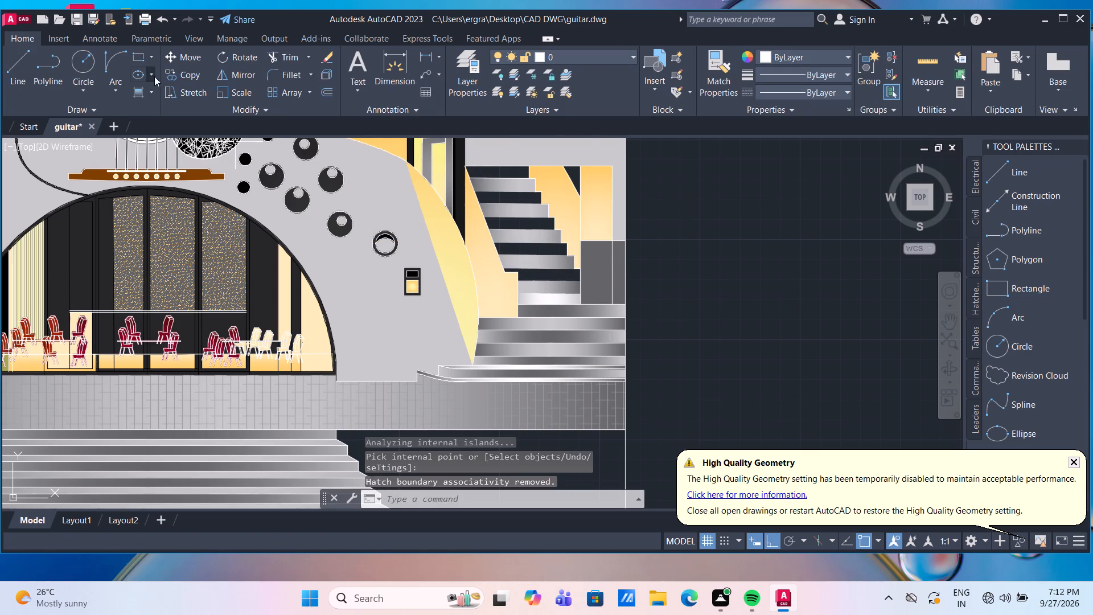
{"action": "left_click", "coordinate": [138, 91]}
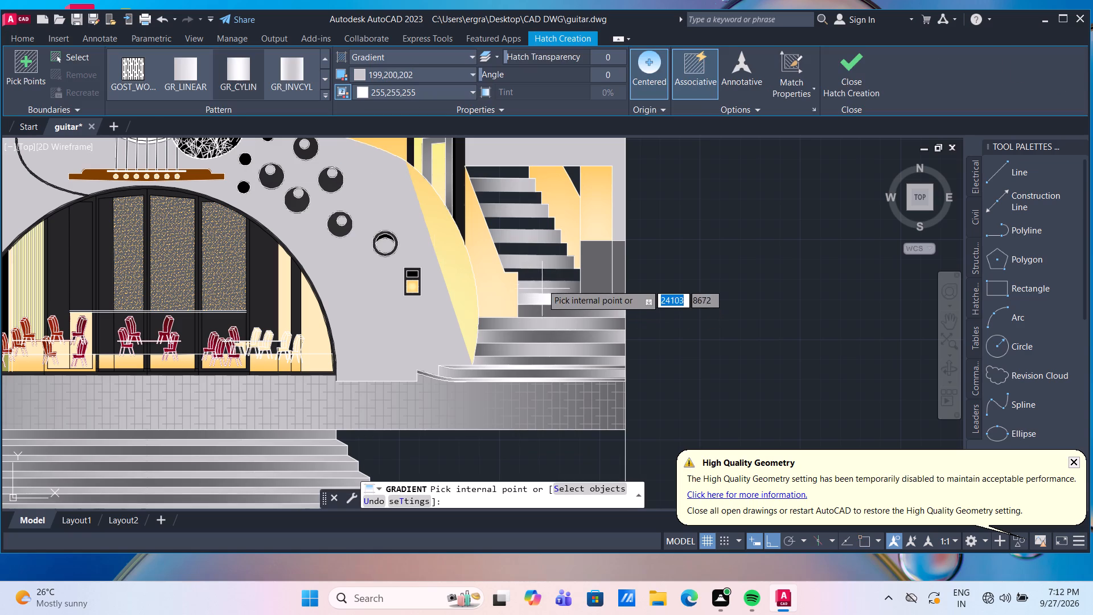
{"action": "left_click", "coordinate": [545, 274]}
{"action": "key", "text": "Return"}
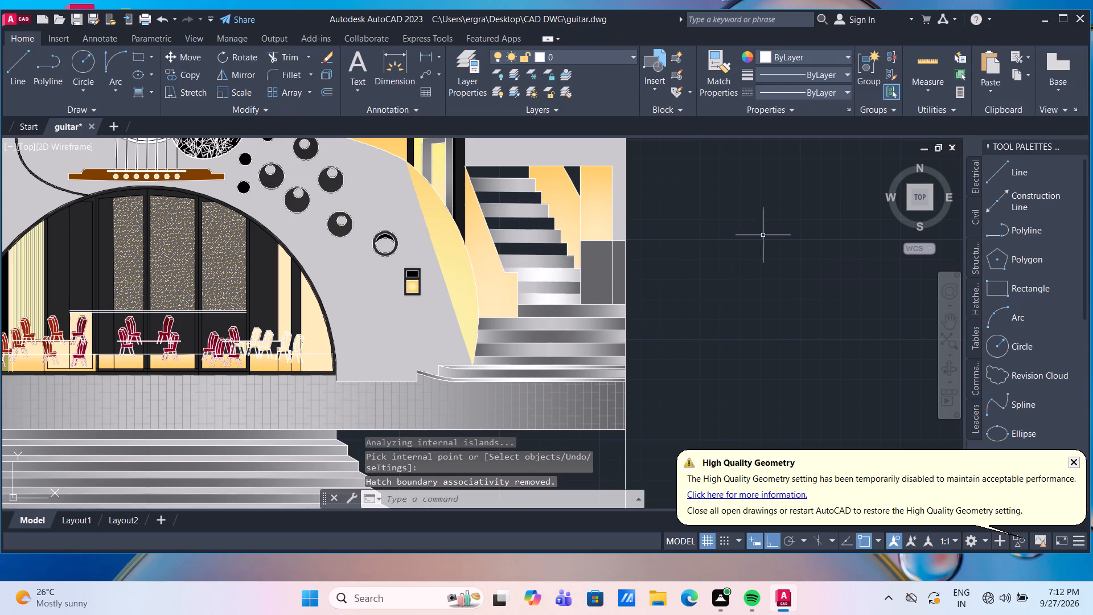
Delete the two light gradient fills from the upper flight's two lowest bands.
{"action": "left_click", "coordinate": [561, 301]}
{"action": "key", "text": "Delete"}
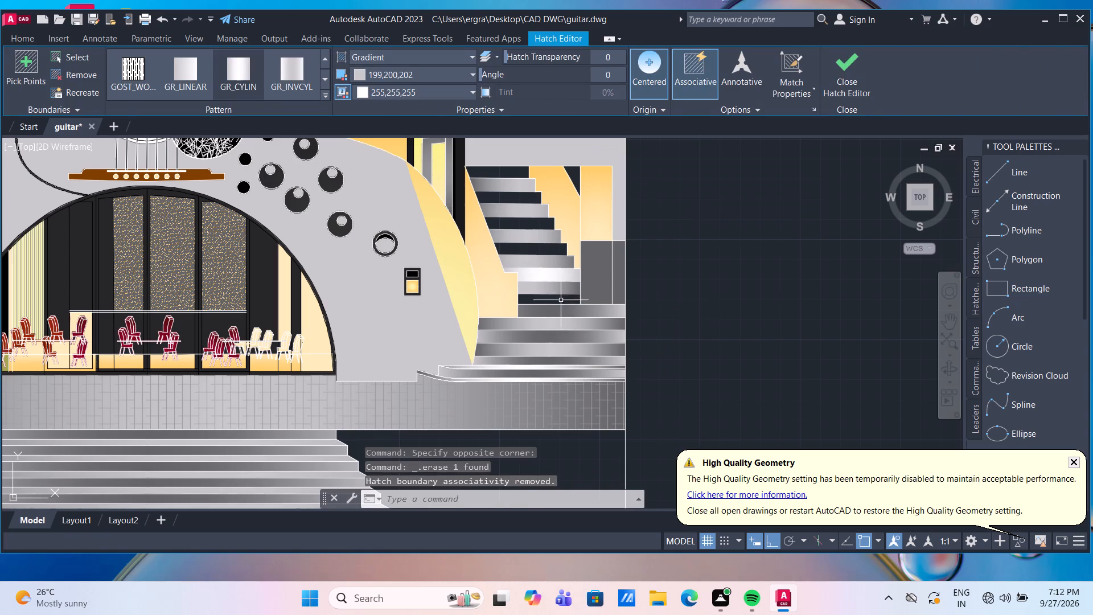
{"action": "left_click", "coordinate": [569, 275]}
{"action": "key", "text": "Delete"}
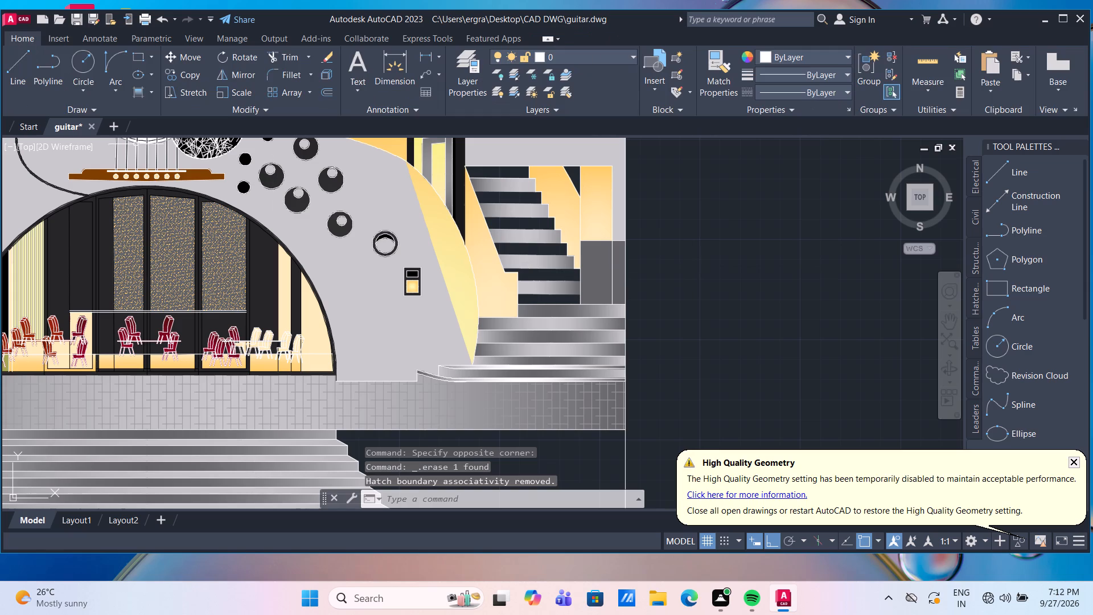
Fill the lowest unfilled band of the side staircase's upper flight with a gradient of 147,149,152 and 255,255,255.
{"action": "left_click", "coordinate": [136, 97]}
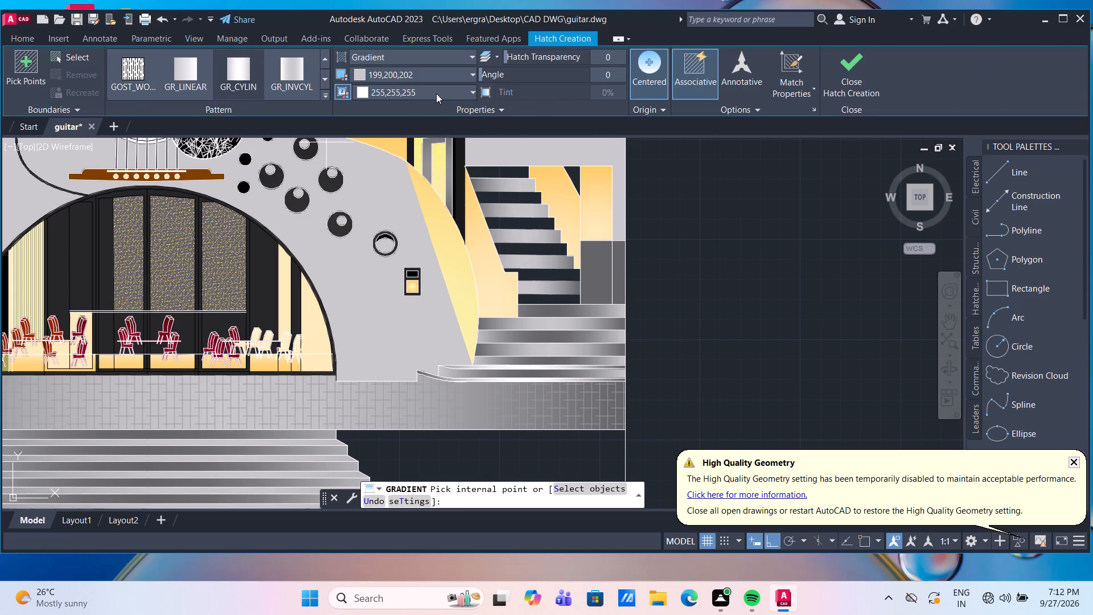
{"action": "left_click", "coordinate": [436, 93]}
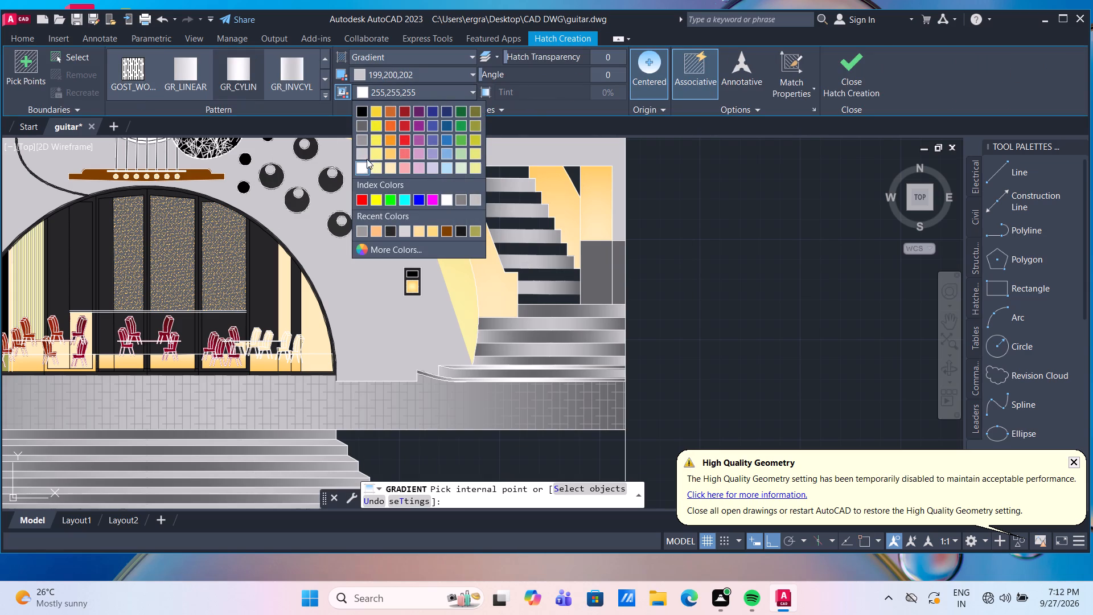
{"action": "left_click", "coordinate": [365, 155]}
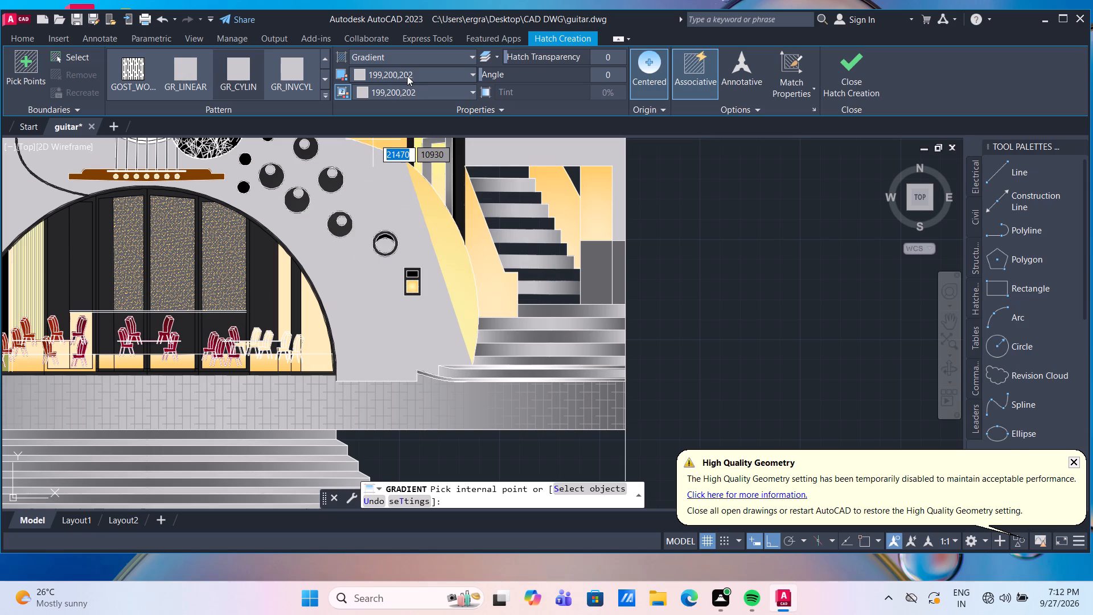
{"action": "left_click", "coordinate": [407, 76]}
{"action": "left_click", "coordinate": [362, 121]}
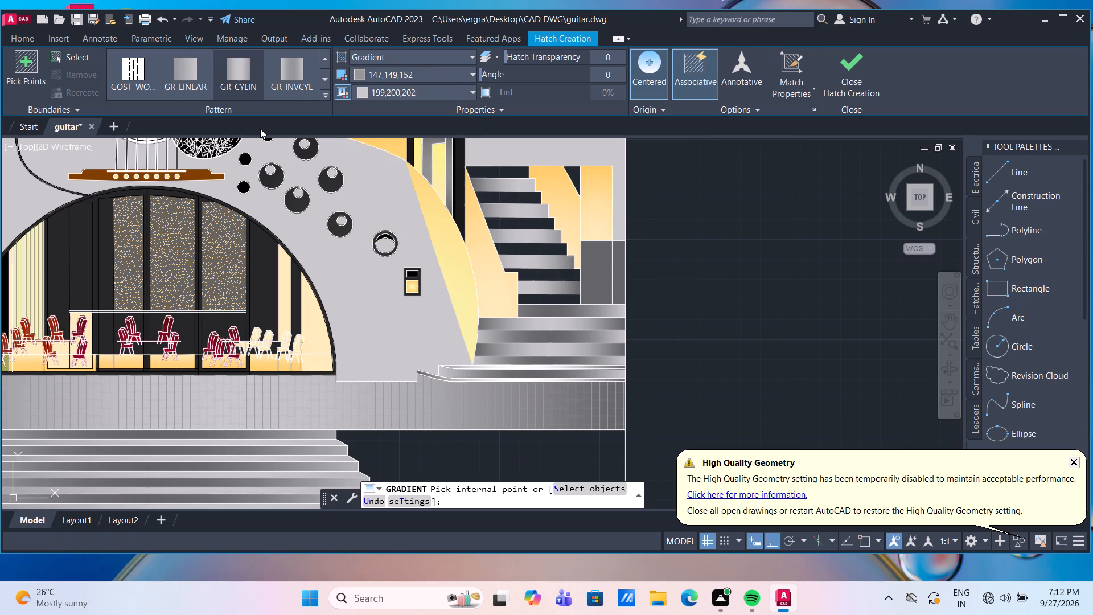
{"action": "left_click", "coordinate": [396, 92]}
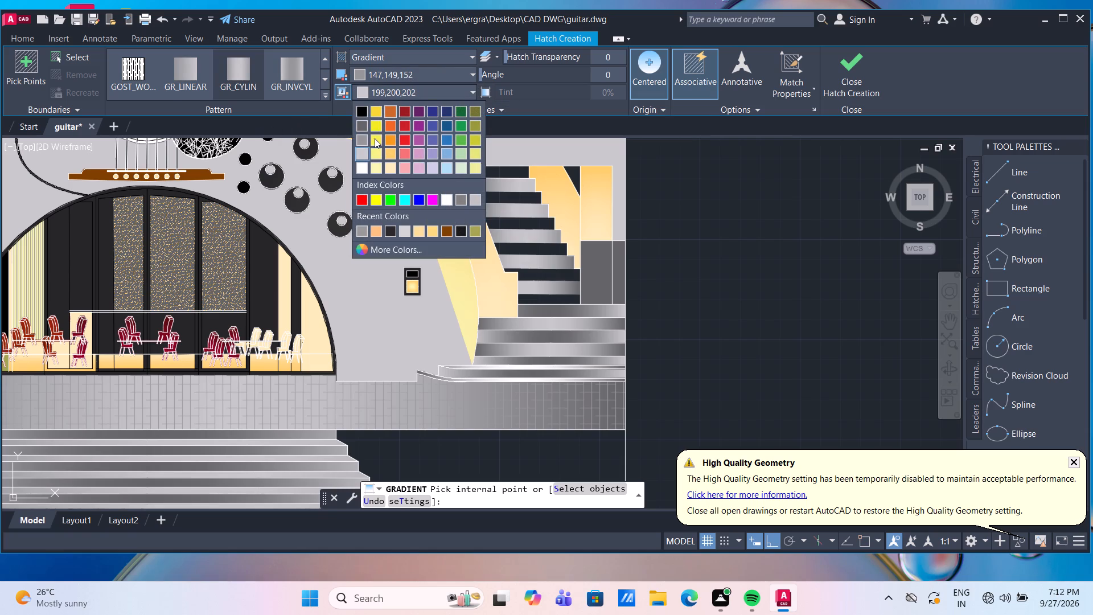
{"action": "left_click", "coordinate": [362, 170]}
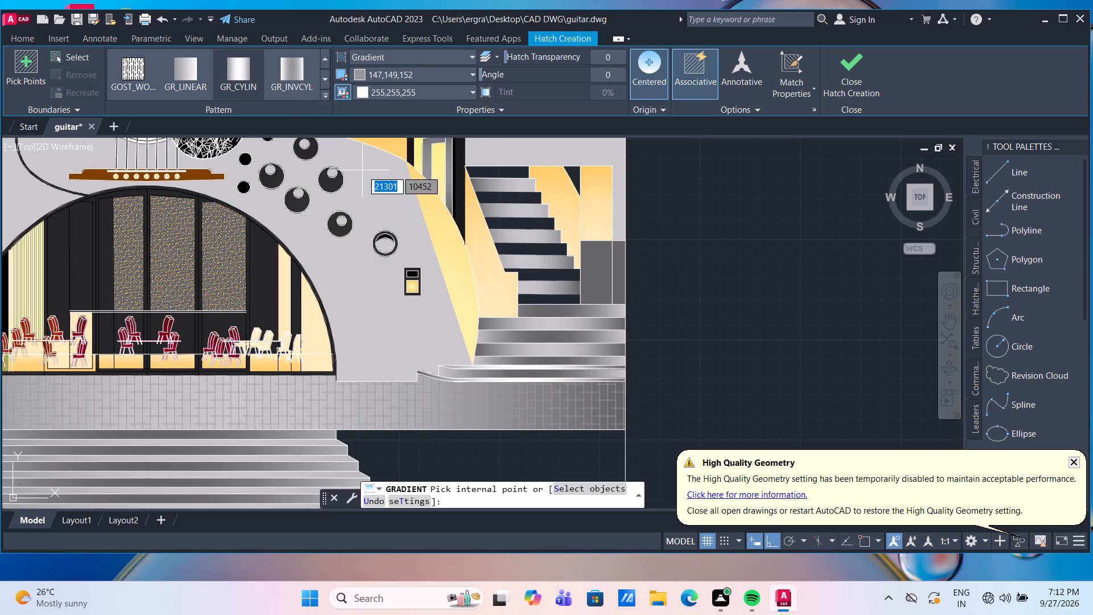
{"action": "left_click", "coordinate": [402, 71]}
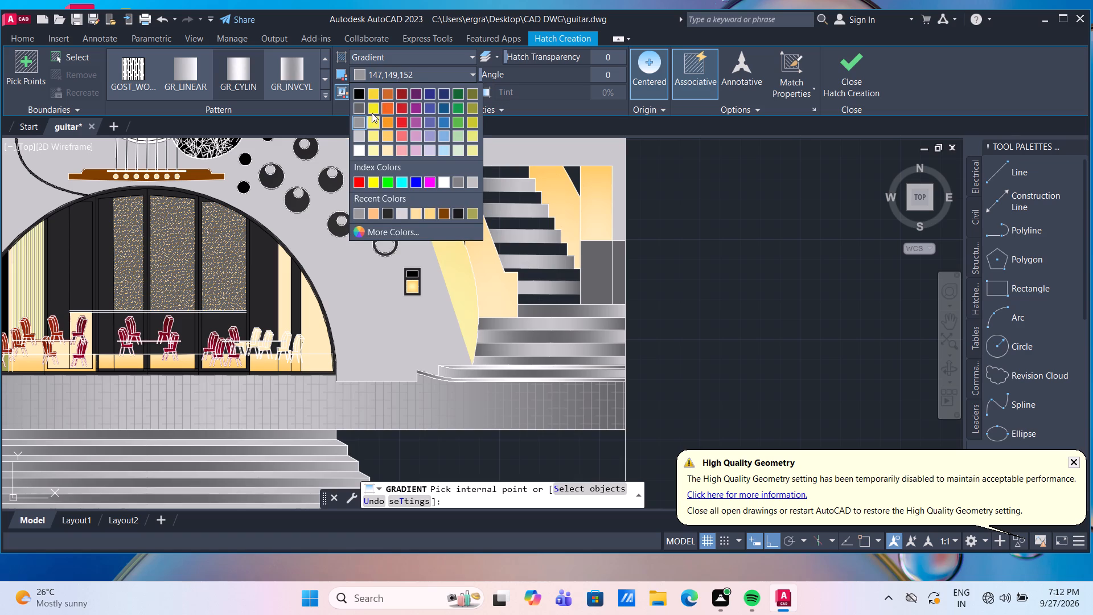
{"action": "left_click", "coordinate": [360, 107]}
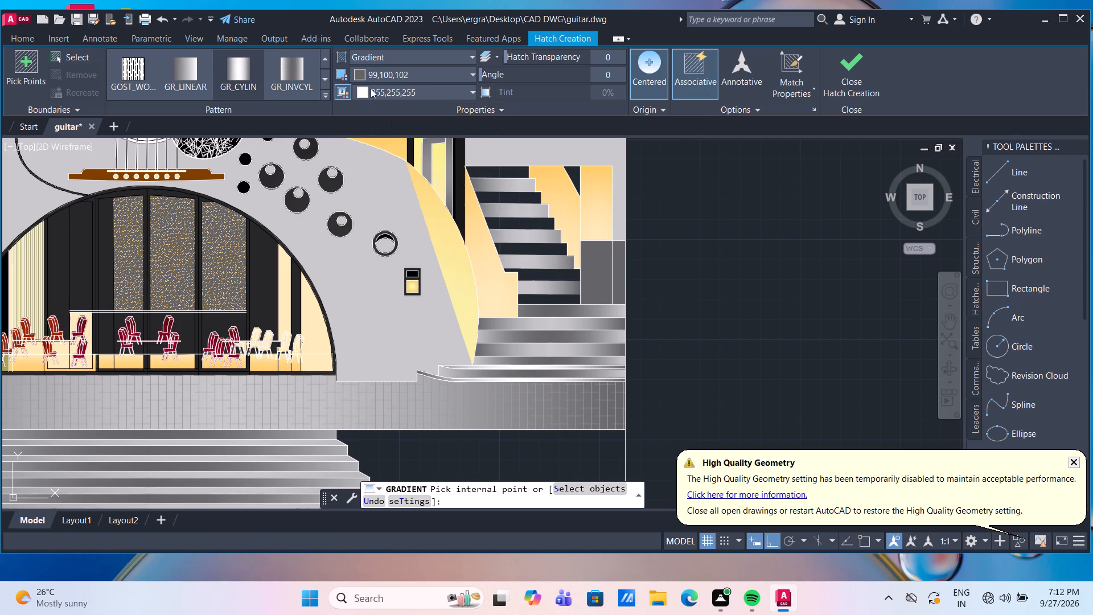
{"action": "left_click", "coordinate": [381, 73]}
{"action": "left_click", "coordinate": [364, 121]}
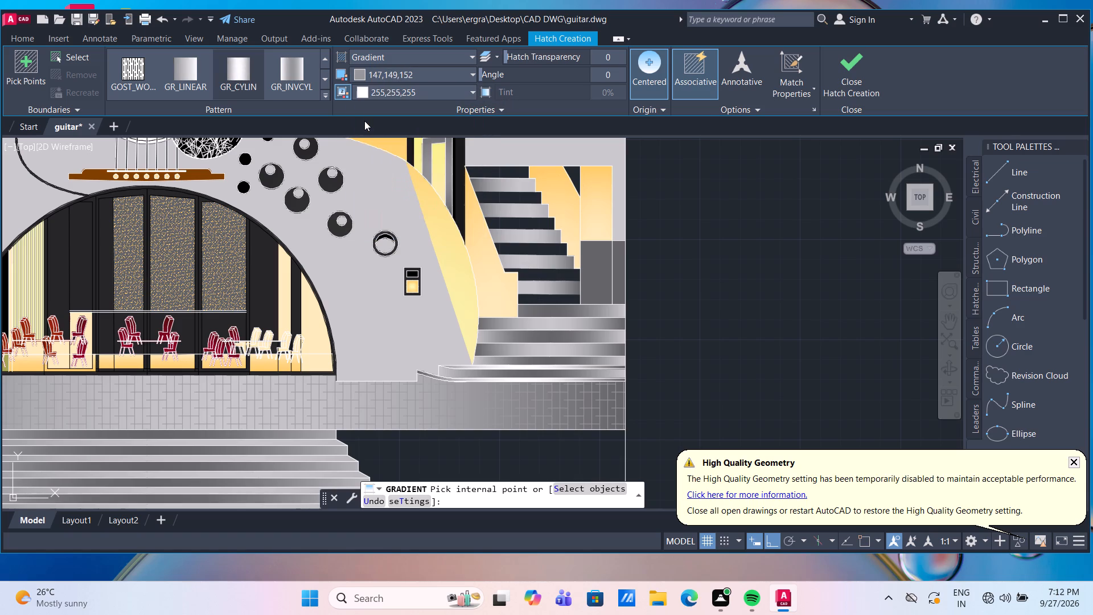
{"action": "left_click", "coordinate": [240, 74]}
{"action": "left_click", "coordinate": [561, 300]}
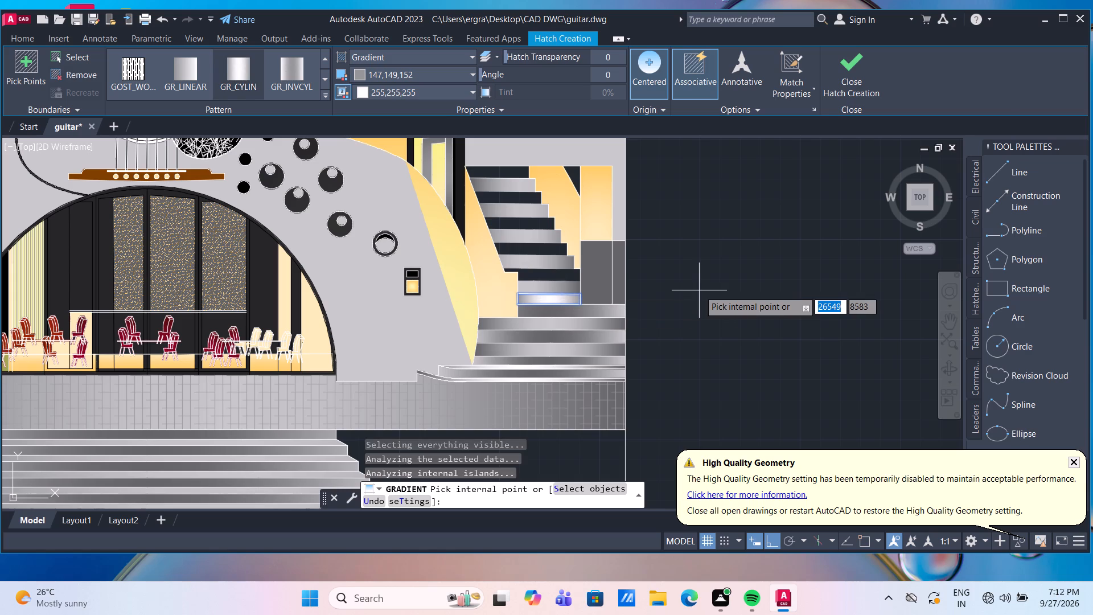
{"action": "key", "text": "Return"}
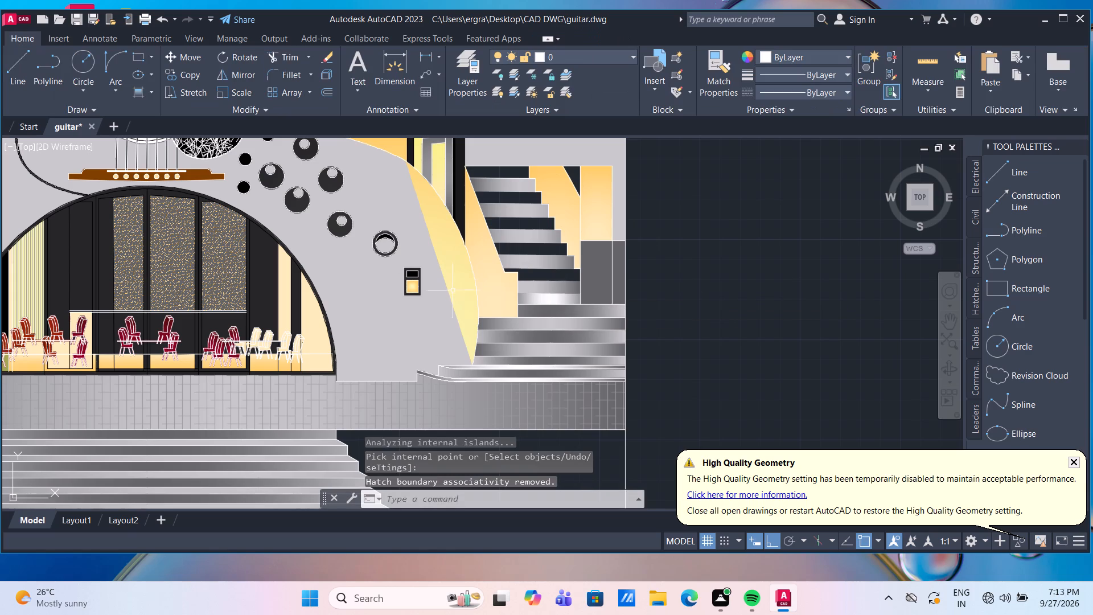
Fill the next three unfilled bands going up the upper flight separately with the same 147,149,152 and 255,255,255 gradient.
{"action": "left_click", "coordinate": [141, 91]}
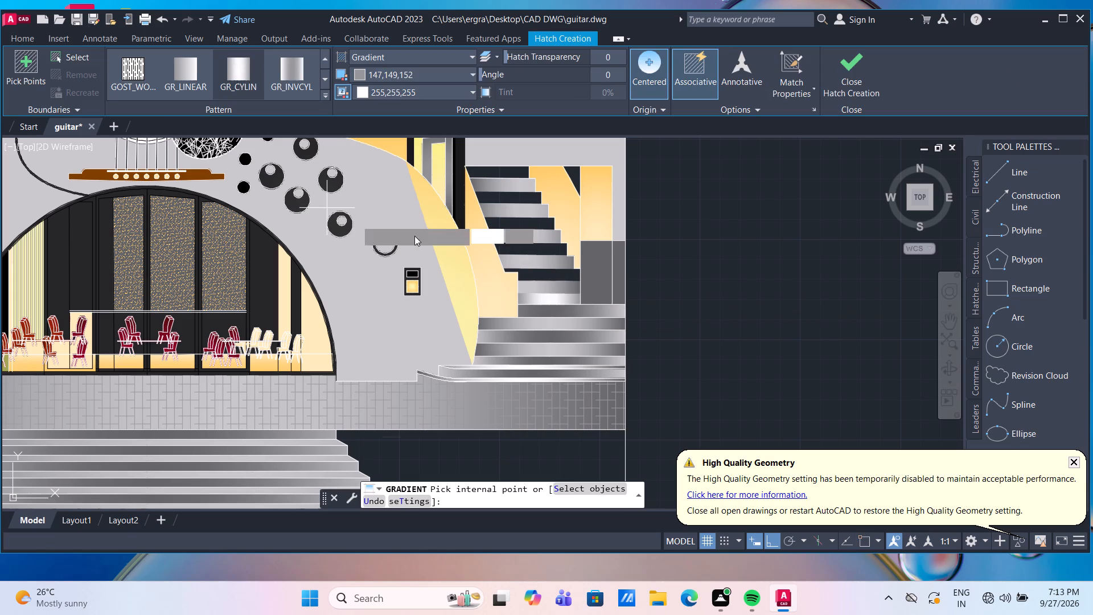
{"action": "left_click", "coordinate": [557, 274]}
{"action": "key", "text": "Return"}
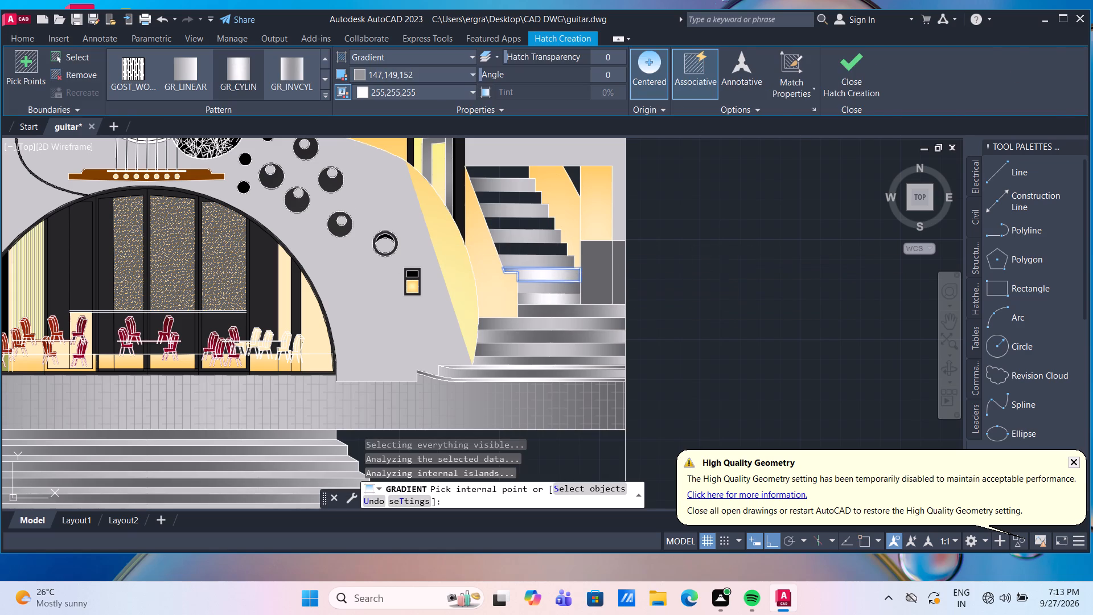
{"action": "left_click", "coordinate": [142, 95]}
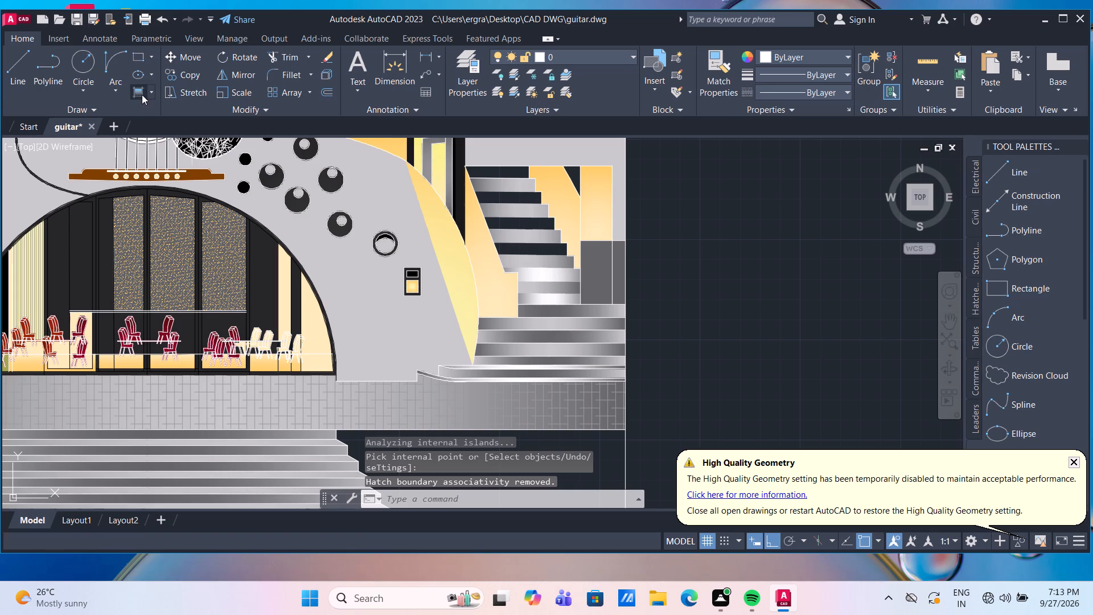
{"action": "left_click", "coordinate": [540, 248]}
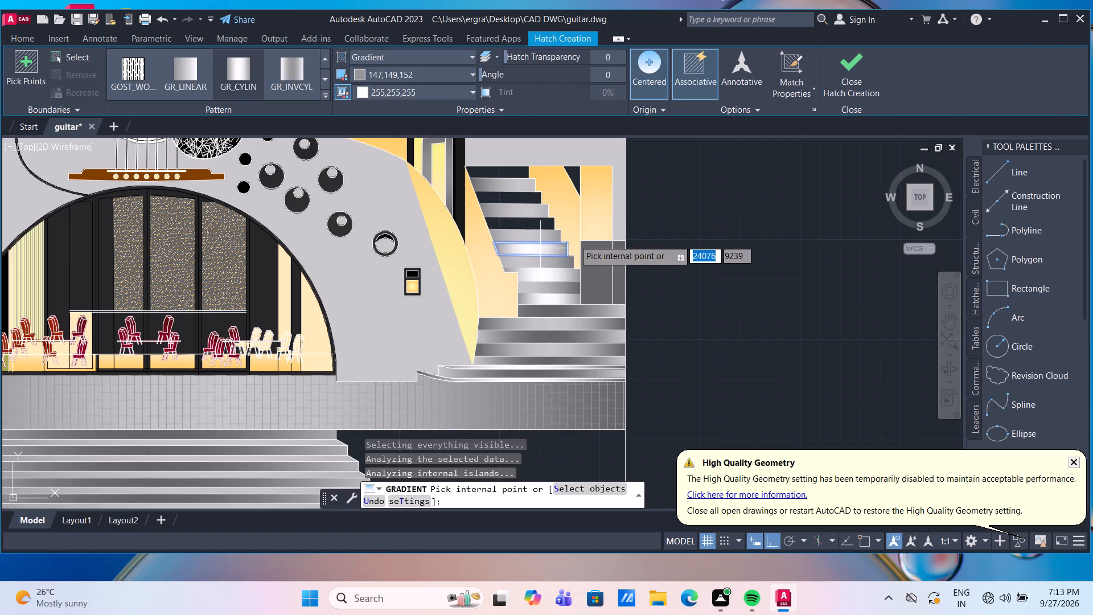
{"action": "key", "text": "Return"}
{"action": "left_click", "coordinate": [139, 95]}
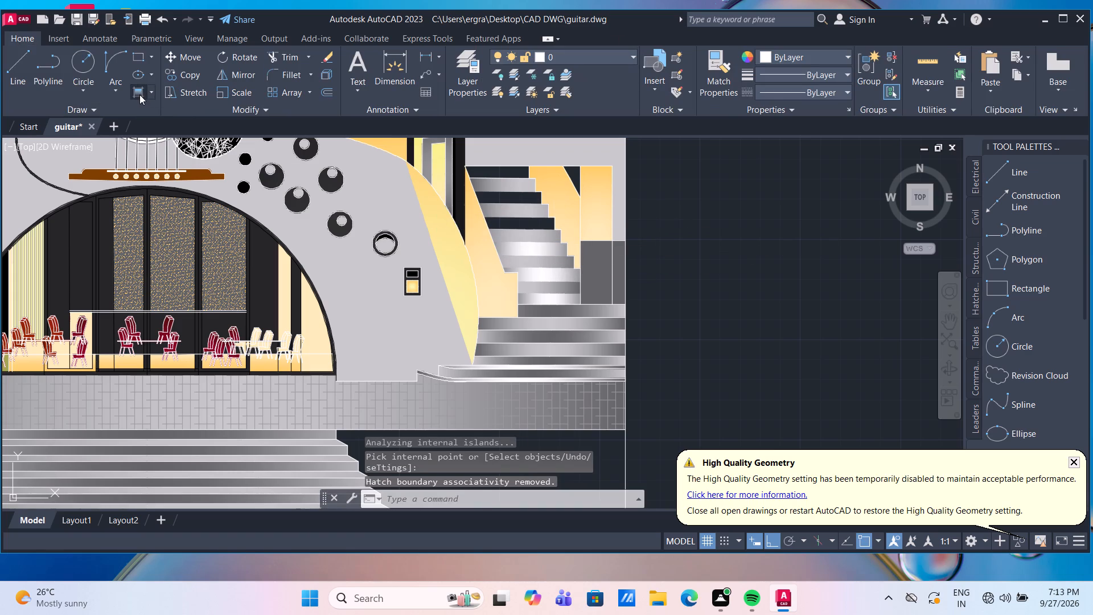
{"action": "left_click", "coordinate": [539, 223]}
{"action": "key", "text": "Return"}
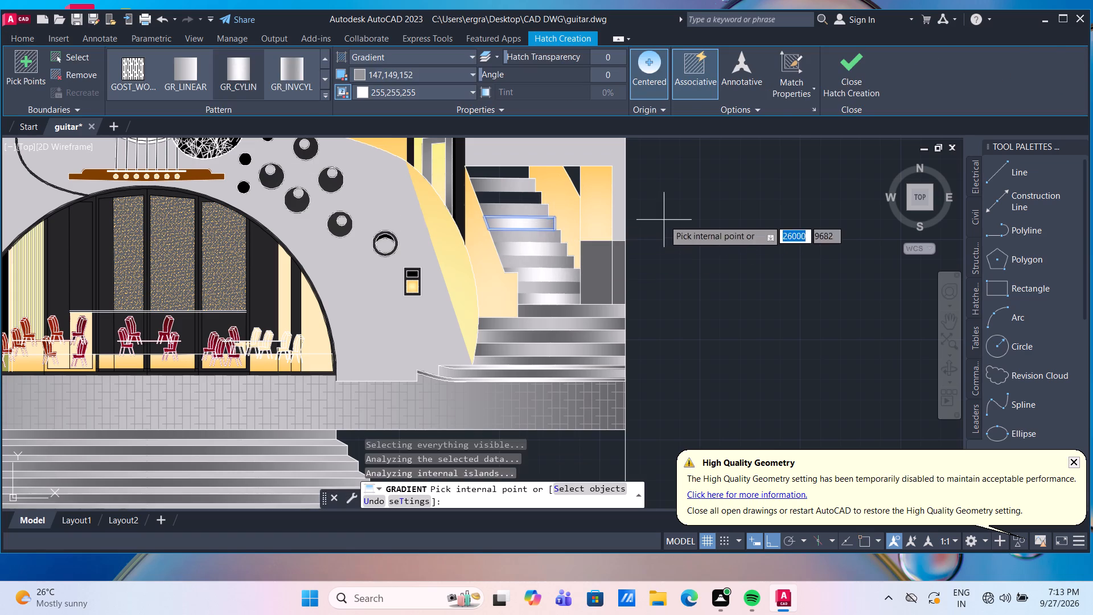
Fill the two remaining bands at the top of the upper flight separately with the same 147,149,152 and 255,255,255 gradient.
{"action": "left_click", "coordinate": [139, 93]}
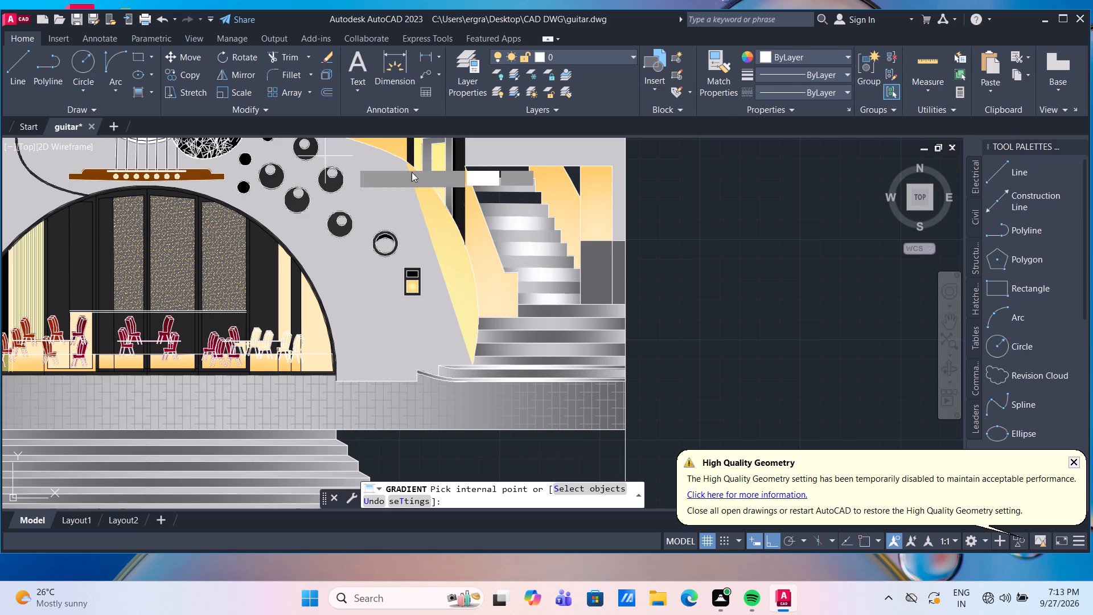
{"action": "left_click", "coordinate": [504, 198]}
{"action": "key", "text": "Return"}
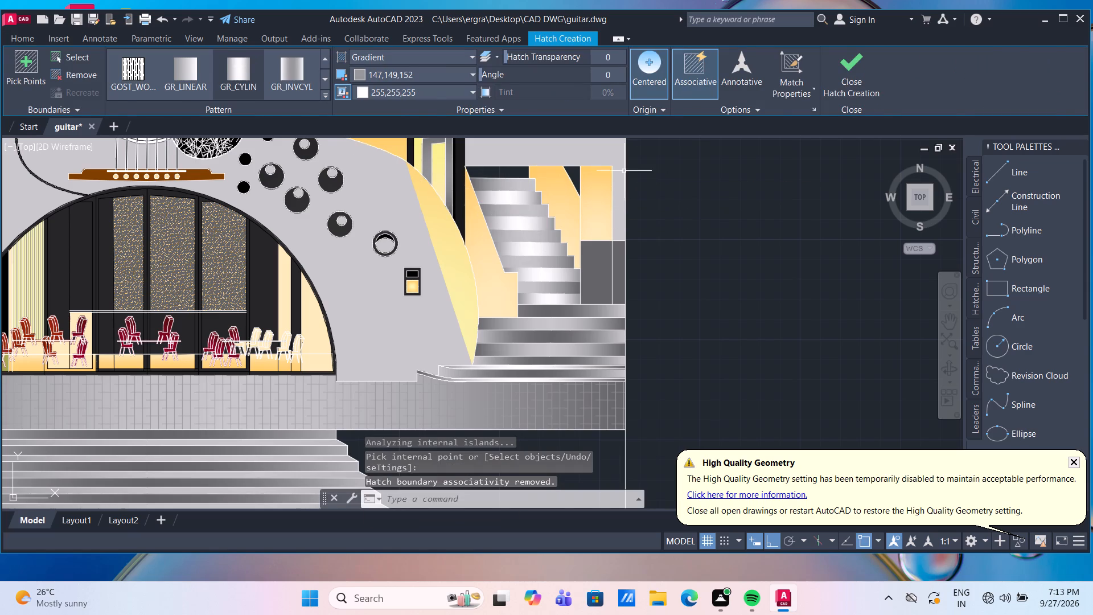
{"action": "left_click", "coordinate": [141, 95]}
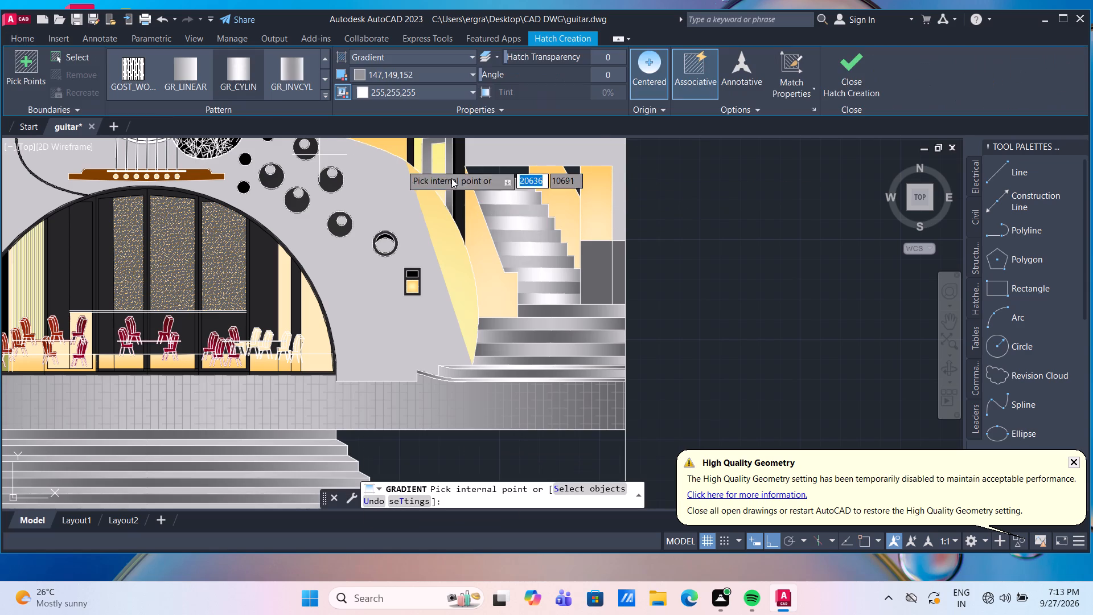
{"action": "left_click", "coordinate": [500, 173]}
{"action": "key", "text": "Return"}
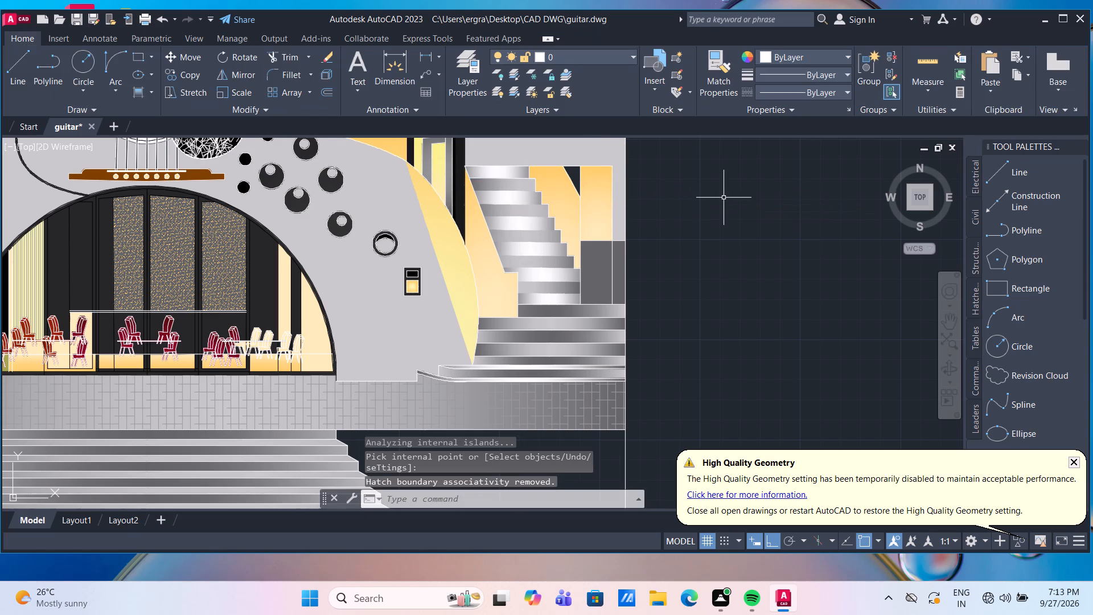
Examine the coloured elevation around the side staircase and front entrance steps for areas still without a fill.
{"action": "scroll", "coordinate": [724, 198], "scroll_direction": "down", "scroll_amount": 2}
{"action": "middle_click_drag", "start_coordinate": [748, 275], "coordinate": [687, 302]}
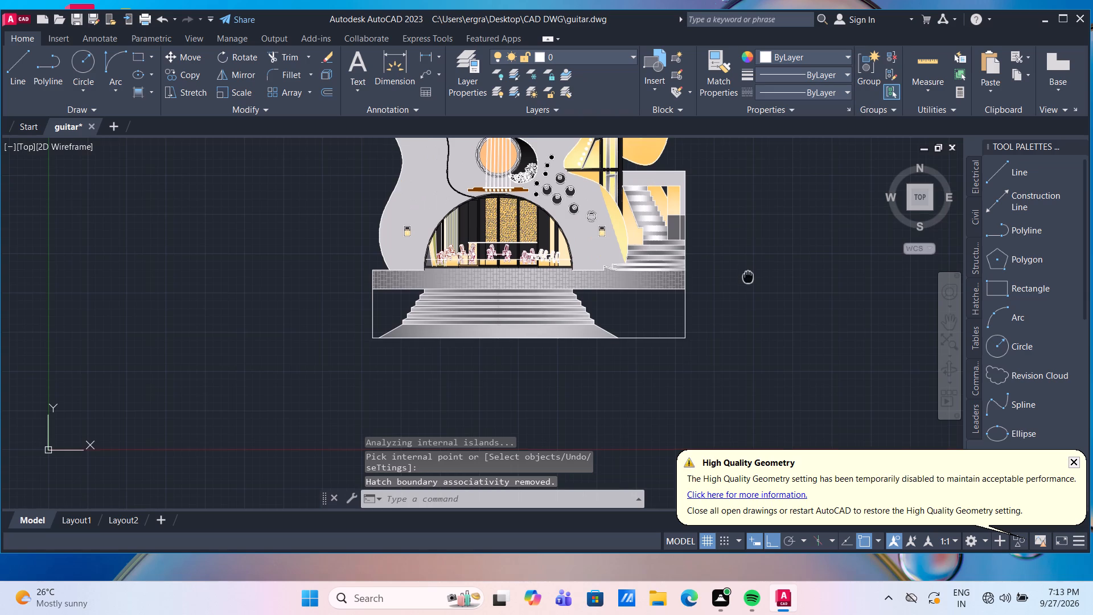
{"action": "middle_click_drag", "start_coordinate": [687, 302], "coordinate": [657, 304]}
{"action": "middle_click_drag", "start_coordinate": [660, 334], "coordinate": [665, 310]}
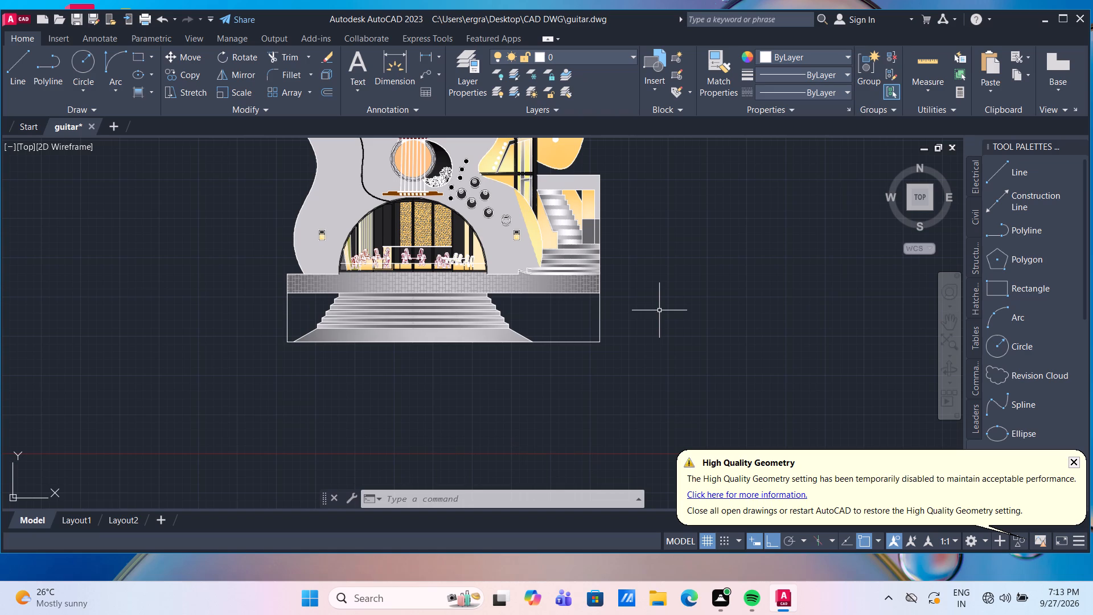
{"action": "scroll", "coordinate": [538, 288], "scroll_direction": "down", "scroll_amount": 2}
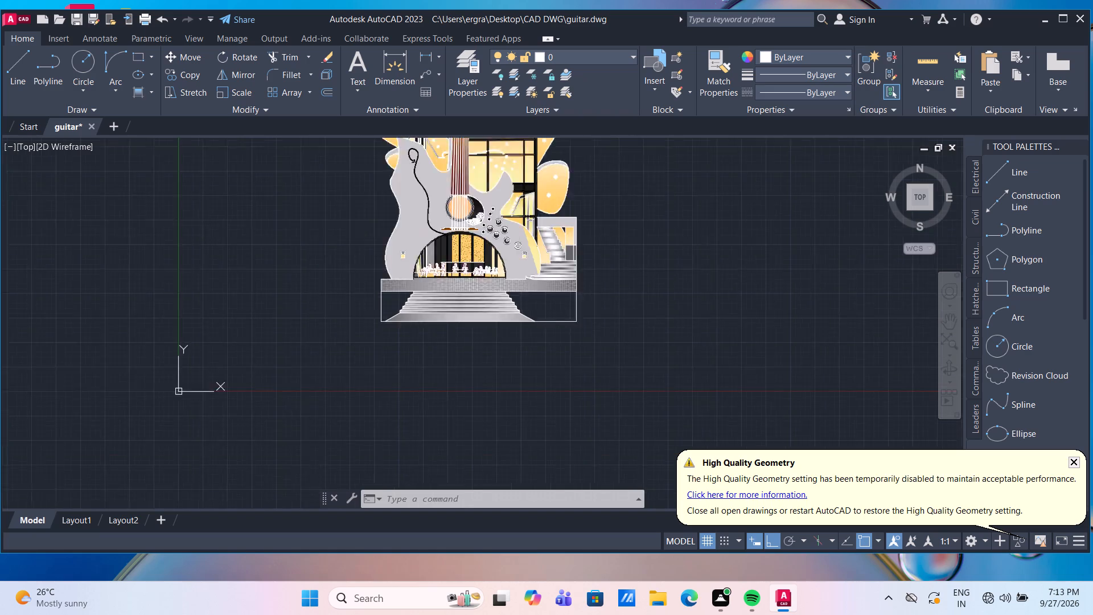
{"action": "scroll", "coordinate": [627, 252], "scroll_direction": "up", "scroll_amount": 1}
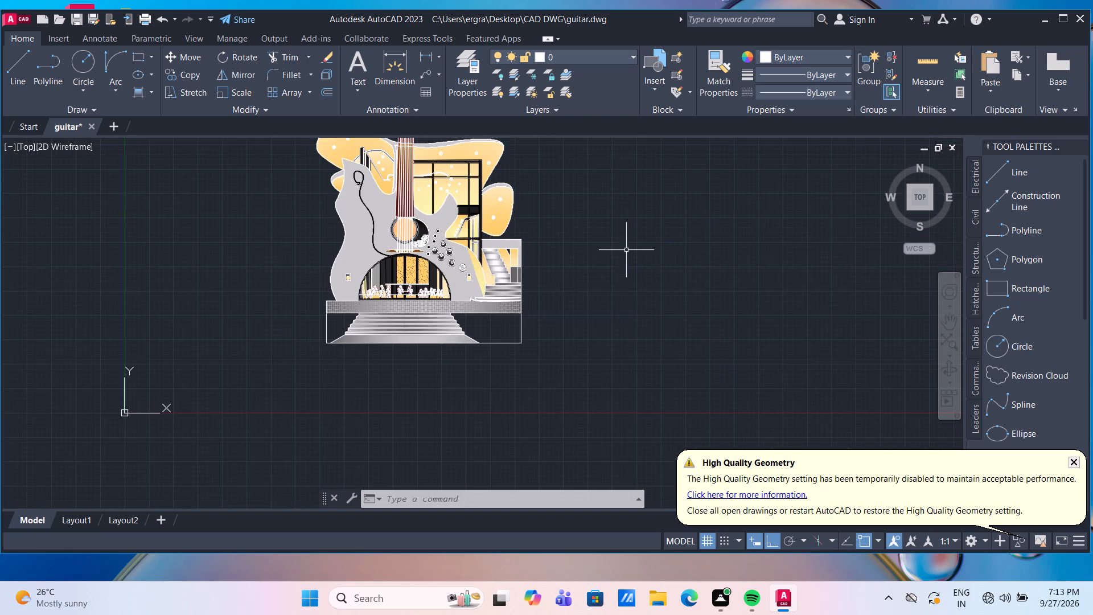
{"action": "scroll", "coordinate": [451, 227], "scroll_direction": "up", "scroll_amount": 2}
{"action": "middle_click_drag", "start_coordinate": [680, 298], "coordinate": [669, 238]}
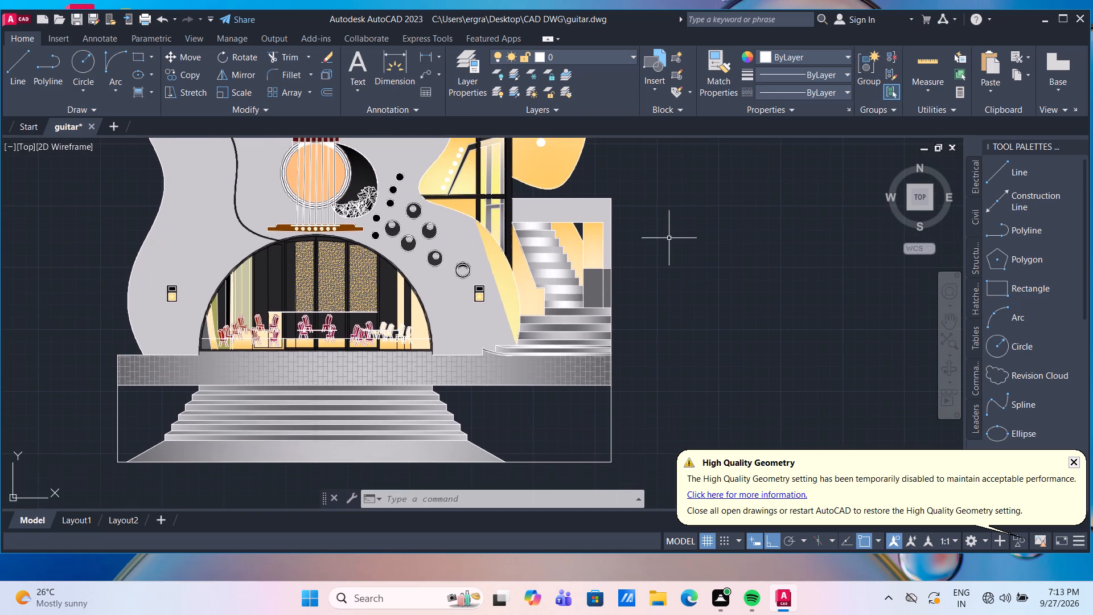
{"action": "scroll", "coordinate": [669, 238], "scroll_direction": "down", "scroll_amount": 2}
{"action": "middle_click_drag", "start_coordinate": [659, 282], "coordinate": [658, 231]}
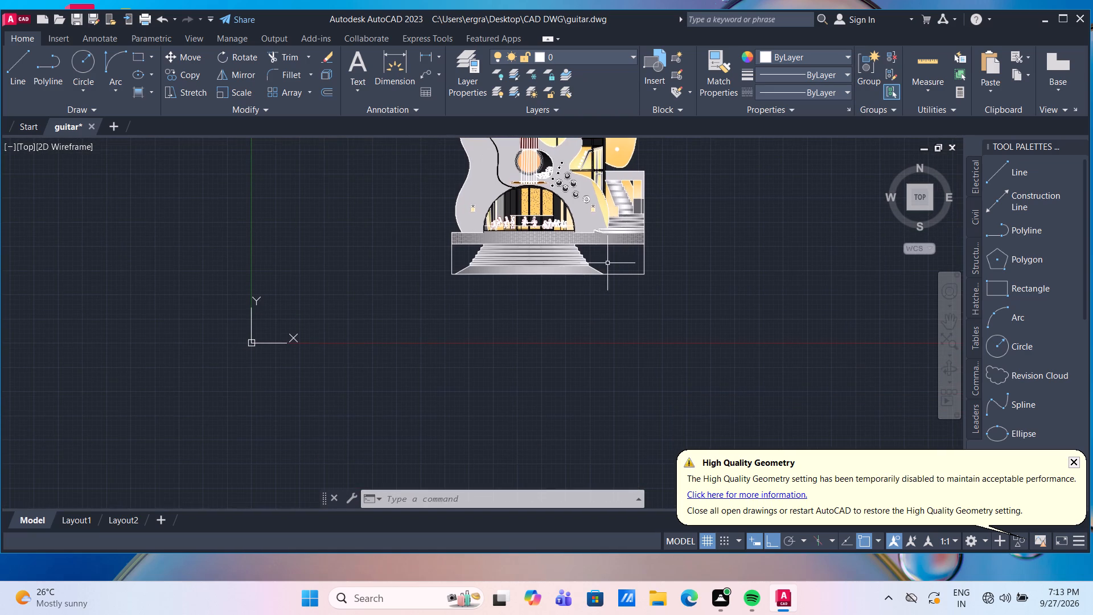
Start a gradient fill for the ground beside the front steps, using 88,186,72, index colour 86 and the GR_CURVED pattern.
{"action": "scroll", "coordinate": [429, 277], "scroll_direction": "up", "scroll_amount": 2}
{"action": "middle_click_drag", "start_coordinate": [499, 215], "coordinate": [360, 190]}
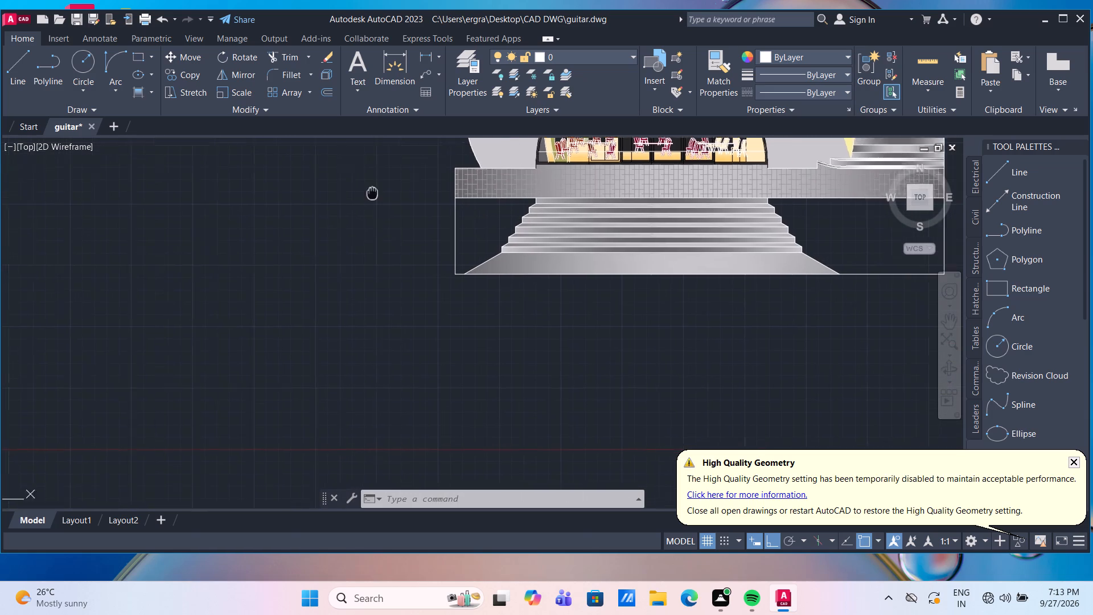
{"action": "middle_click_drag", "start_coordinate": [360, 190], "coordinate": [338, 191]}
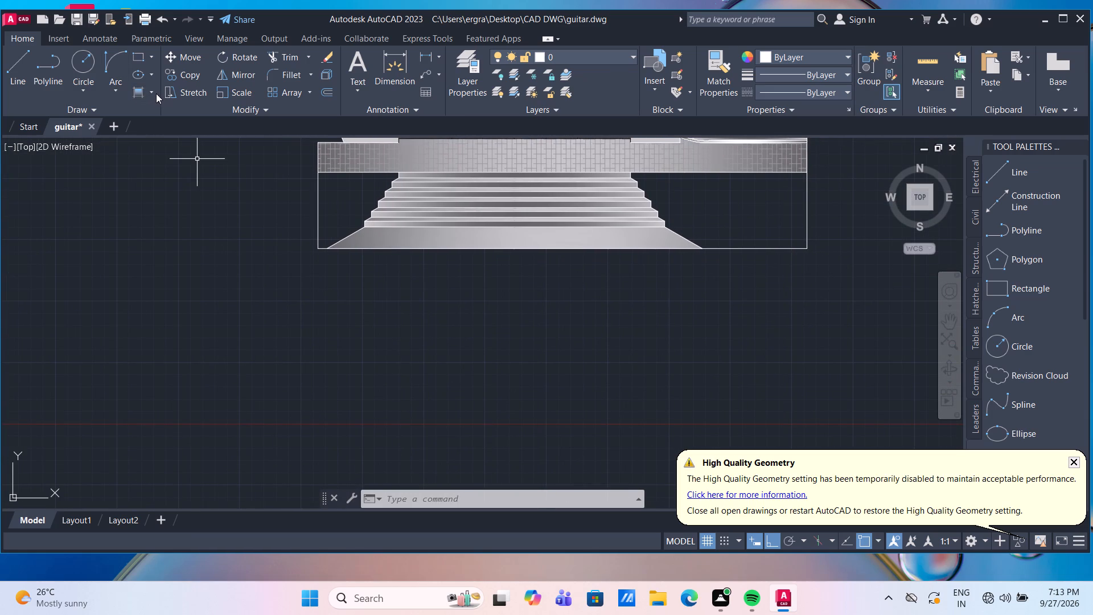
{"action": "left_click", "coordinate": [154, 92]}
{"action": "left_click", "coordinate": [168, 140]}
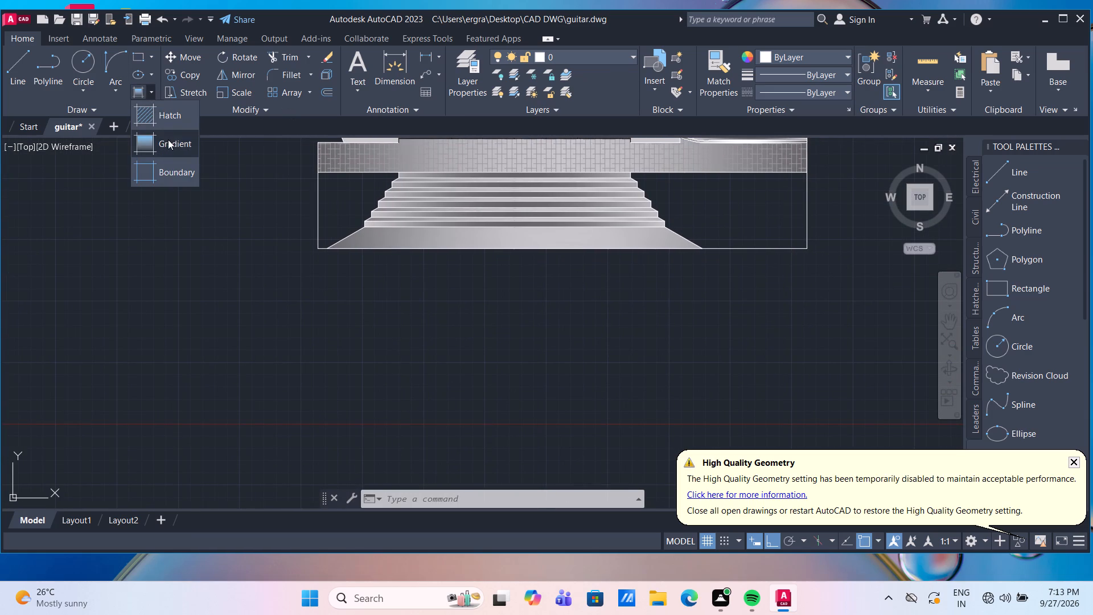
{"action": "left_click", "coordinate": [421, 72]}
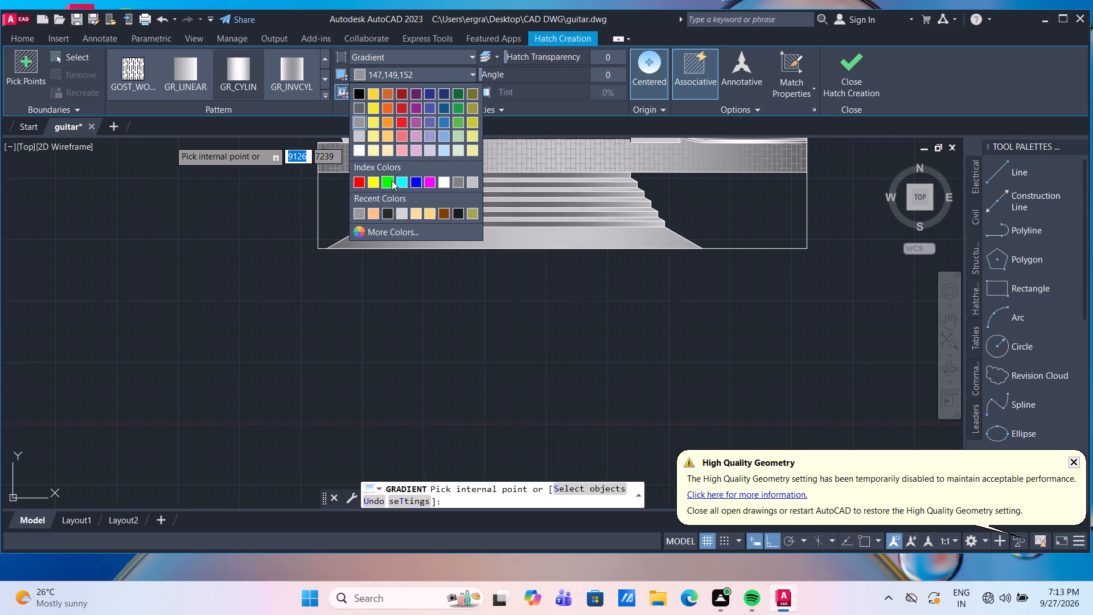
{"action": "left_click", "coordinate": [457, 121]}
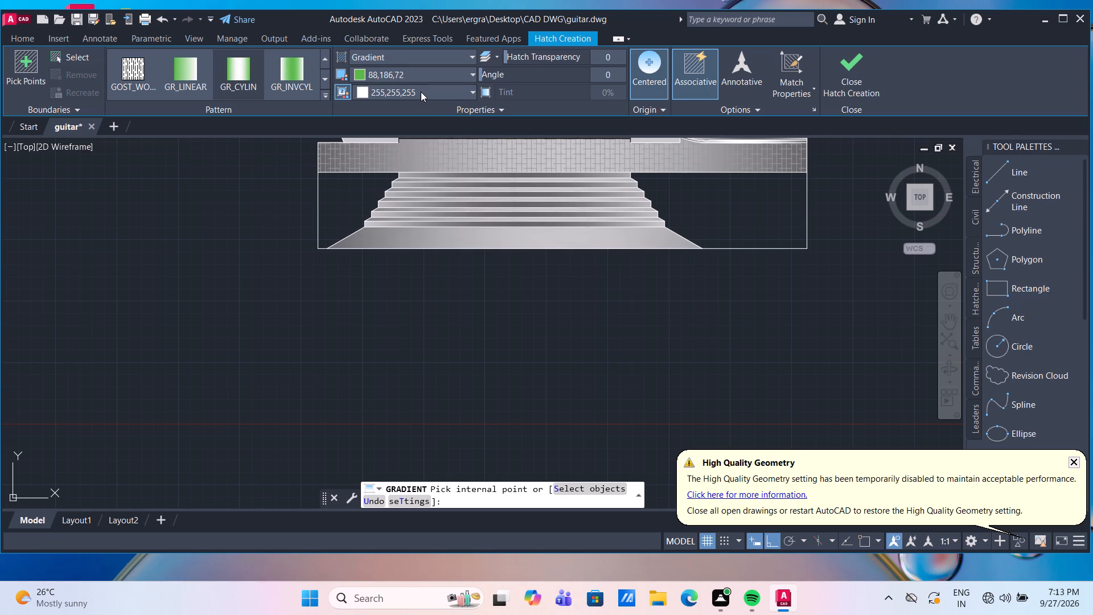
{"action": "left_click", "coordinate": [421, 90]}
{"action": "left_click", "coordinate": [413, 252]}
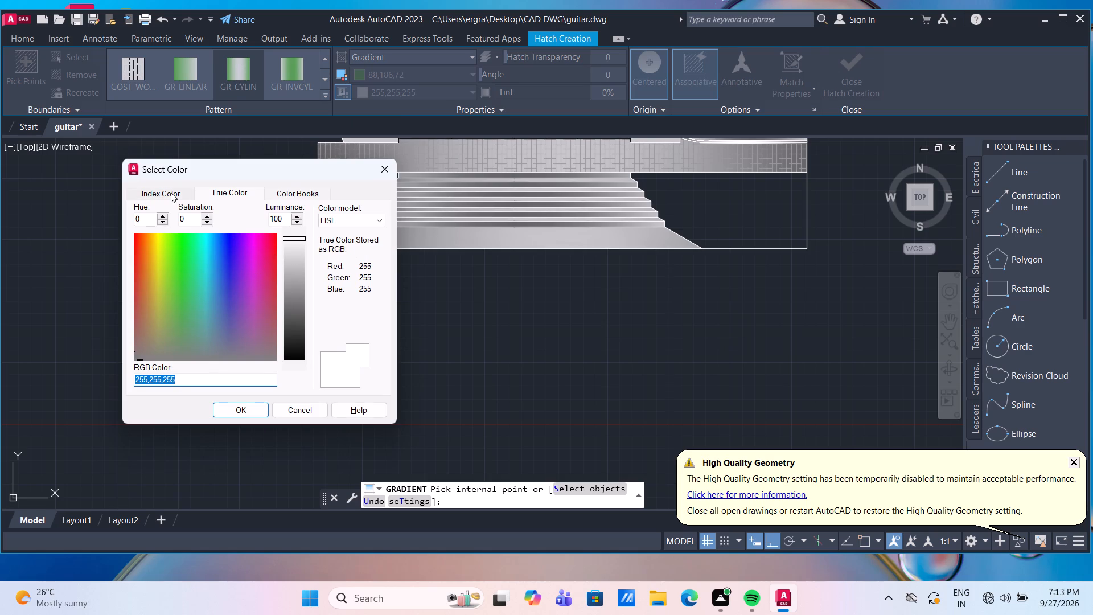
{"action": "left_click", "coordinate": [171, 192]}
{"action": "left_click", "coordinate": [211, 233]}
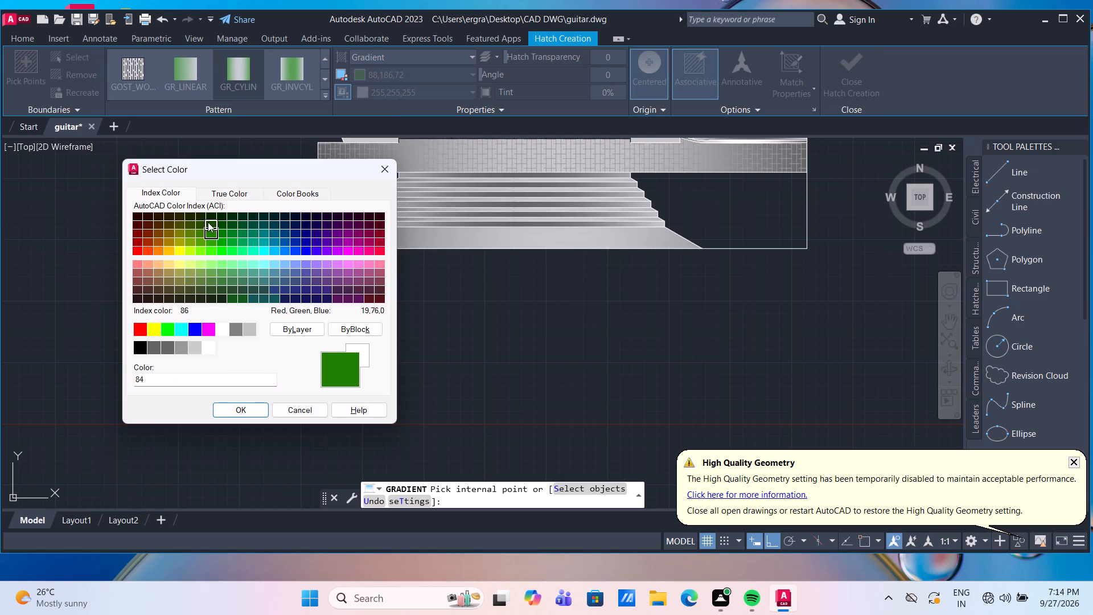
{"action": "left_click", "coordinate": [208, 222]}
{"action": "left_click", "coordinate": [239, 413]}
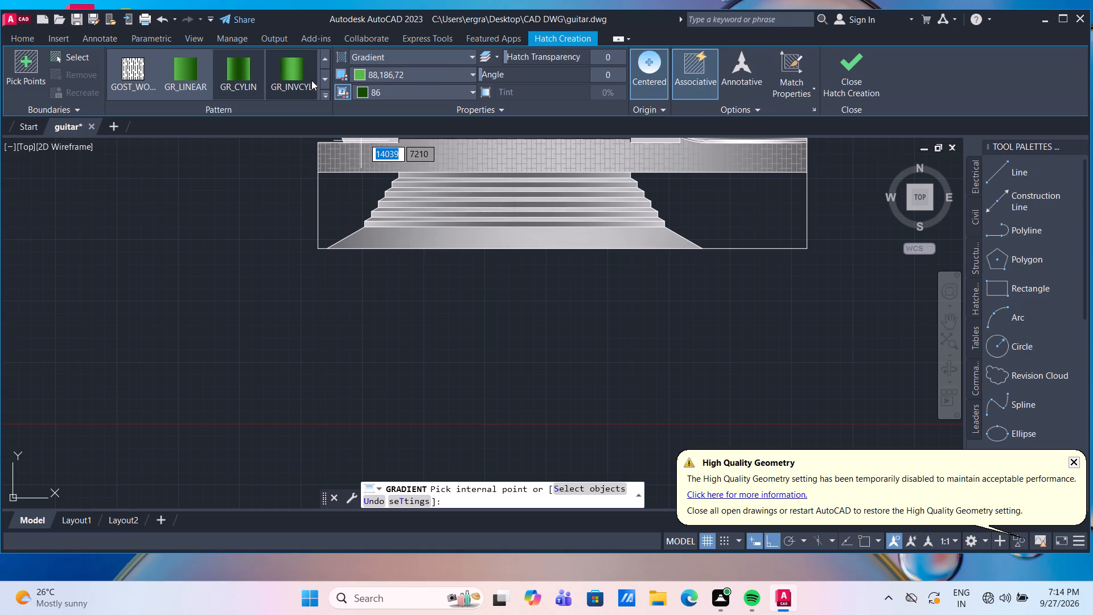
{"action": "left_click", "coordinate": [328, 79]}
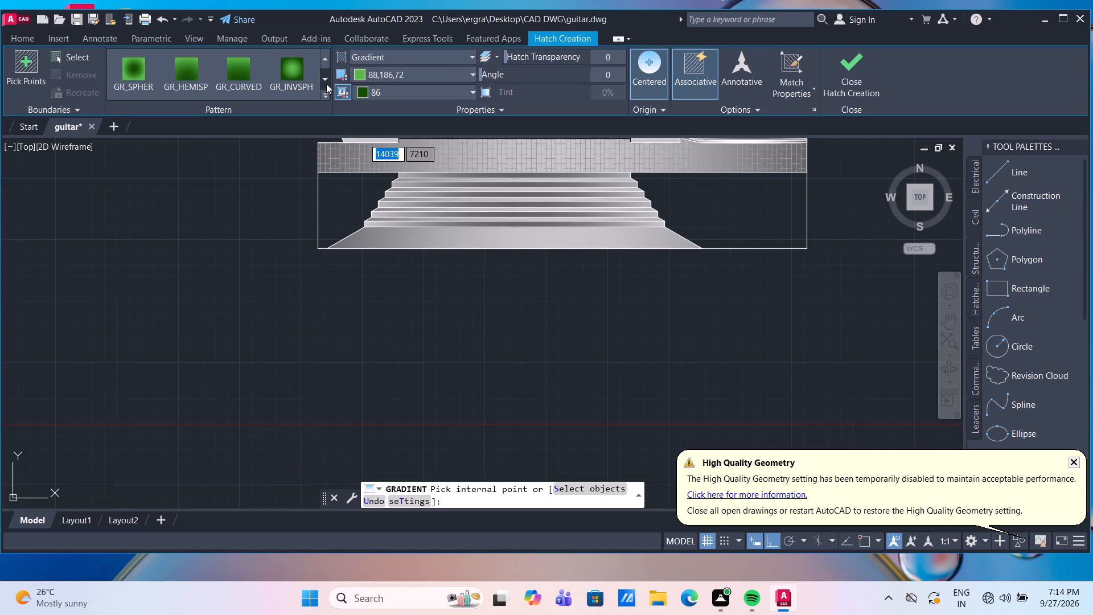
{"action": "left_click", "coordinate": [246, 68]}
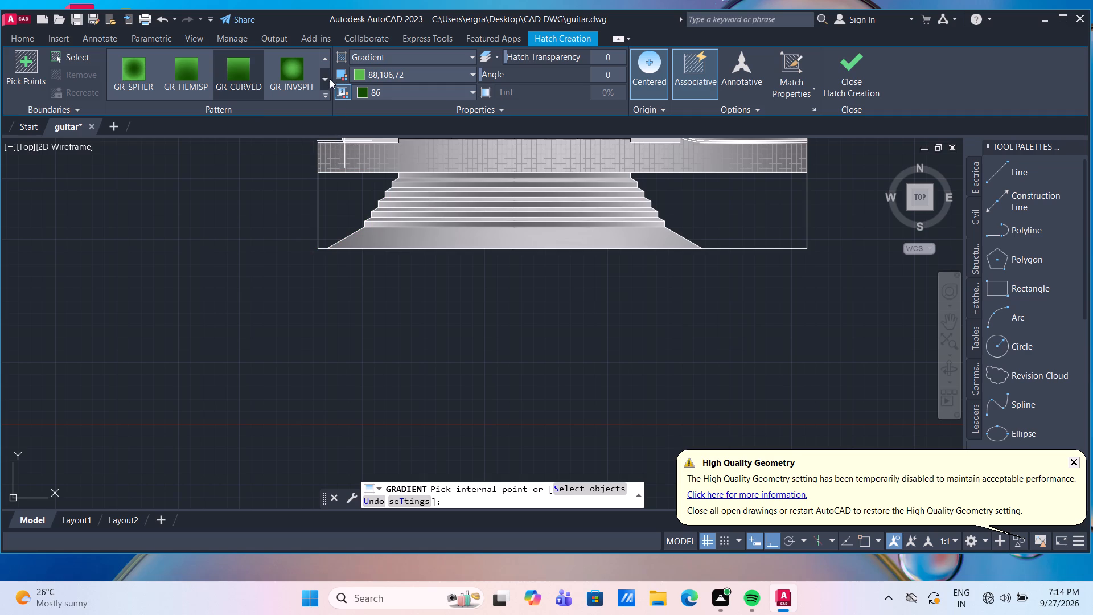
Set the gradient's second colour to index colour 96.
{"action": "left_click", "coordinate": [377, 92]}
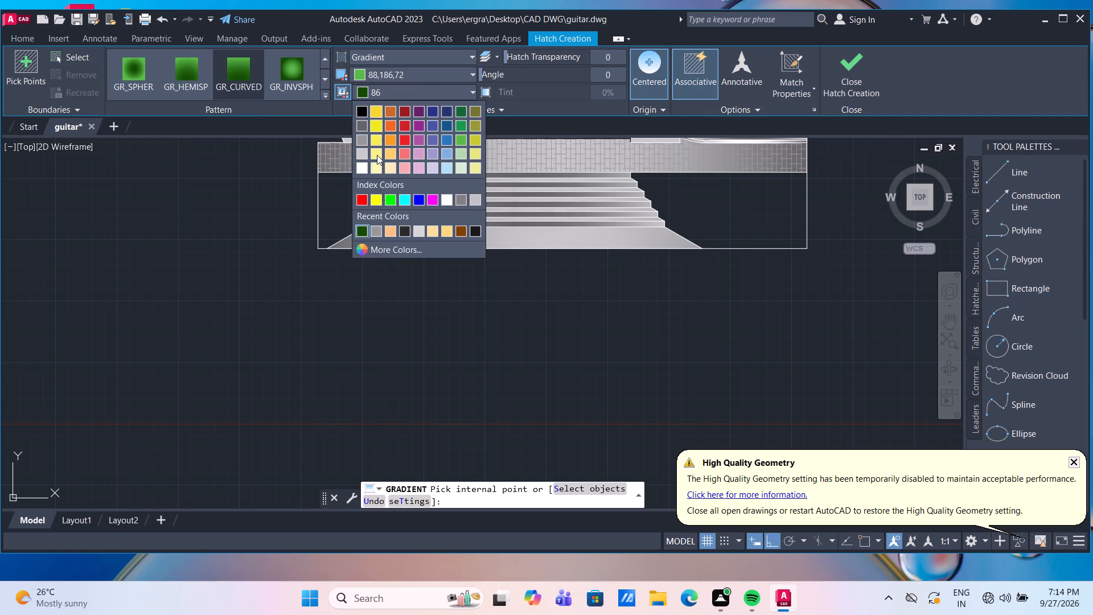
{"action": "left_click", "coordinate": [390, 248]}
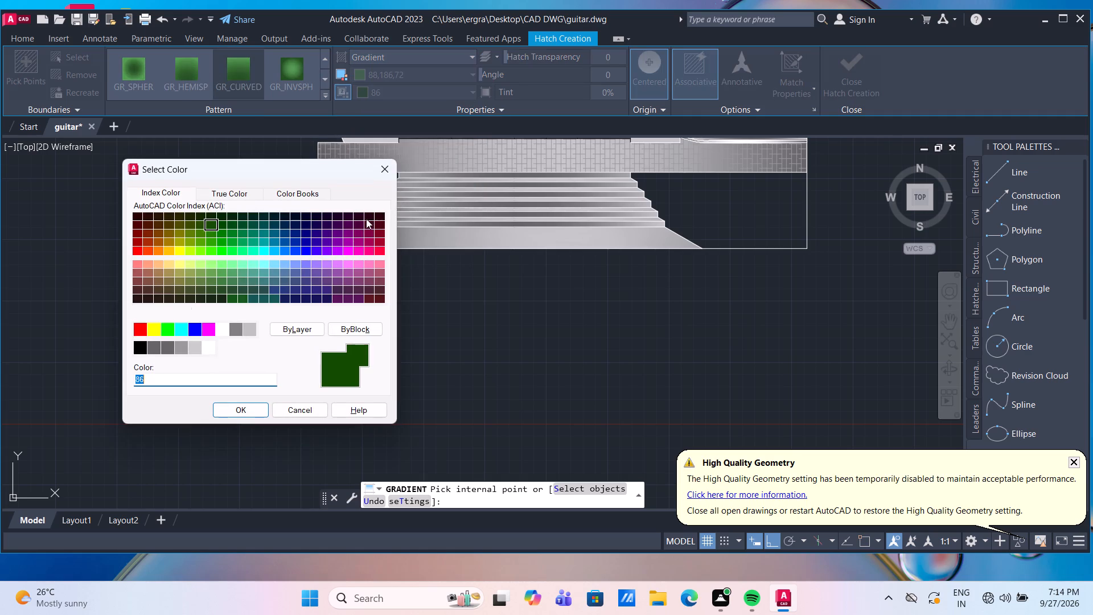
{"action": "left_click", "coordinate": [213, 215]}
{"action": "left_click", "coordinate": [220, 218]}
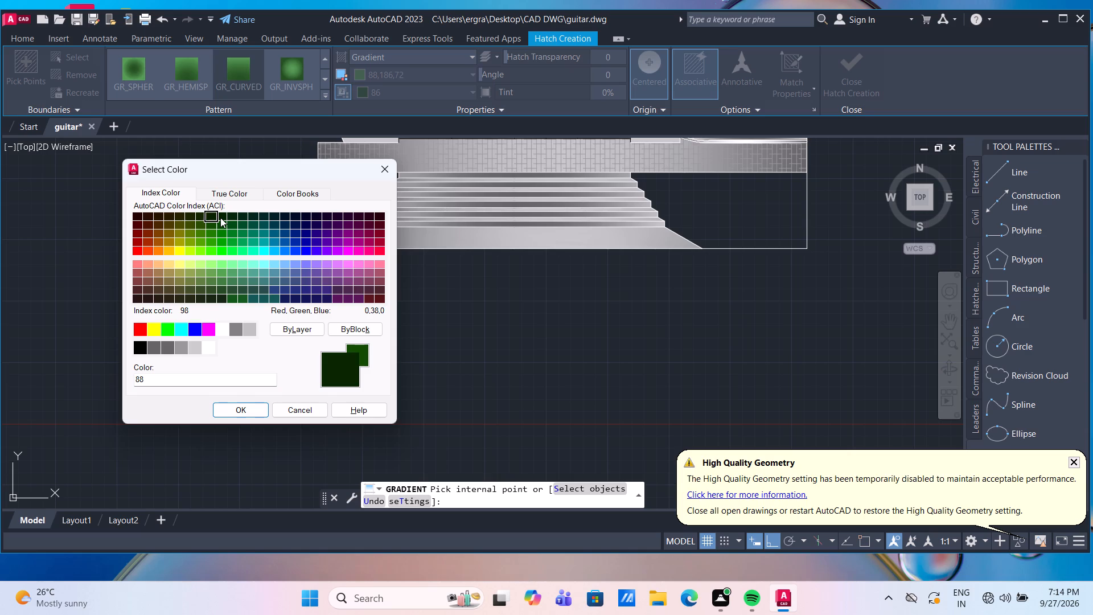
{"action": "left_click", "coordinate": [204, 220]}
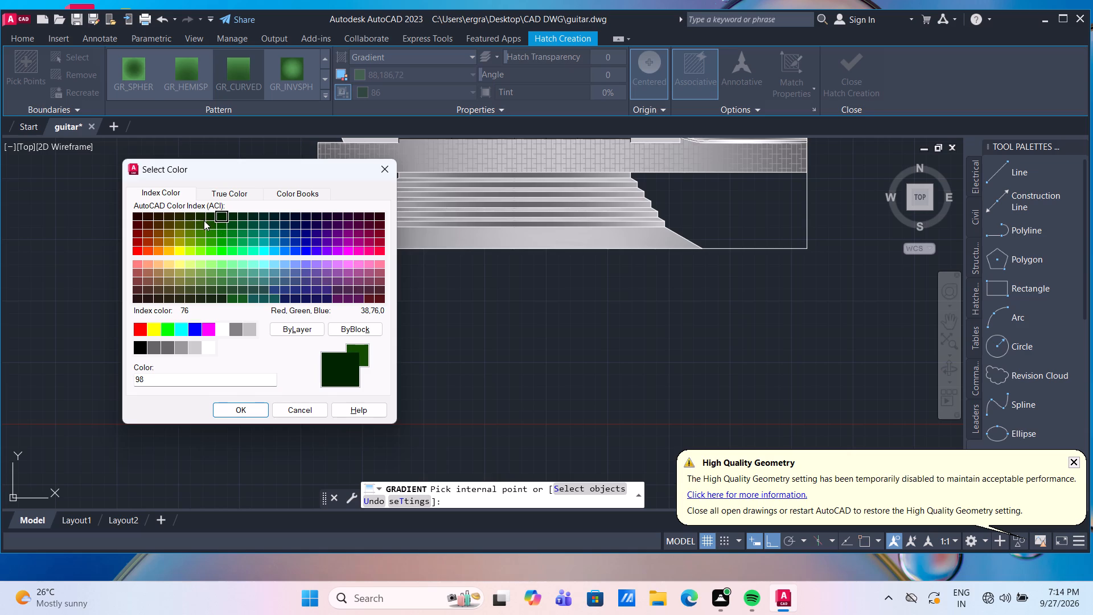
{"action": "left_click", "coordinate": [212, 223]}
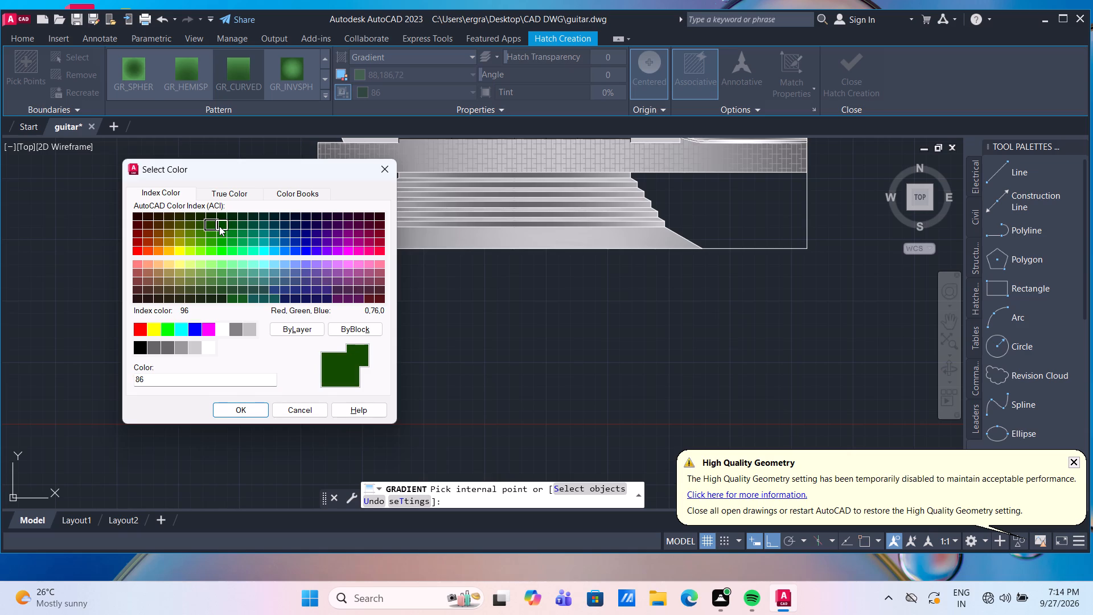
{"action": "left_click", "coordinate": [220, 226]}
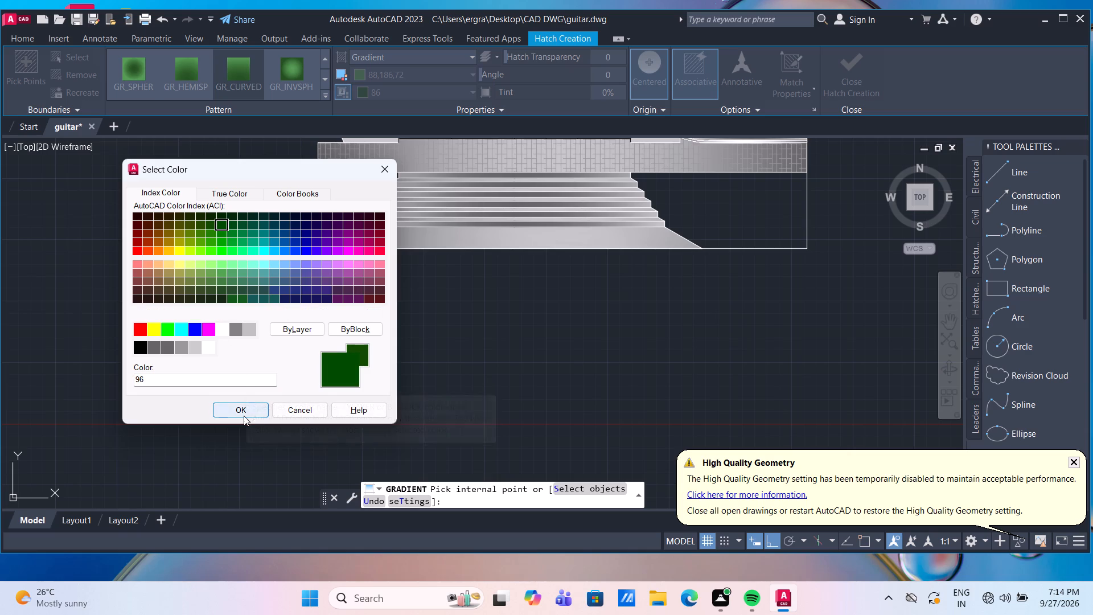
{"action": "left_click", "coordinate": [244, 408]}
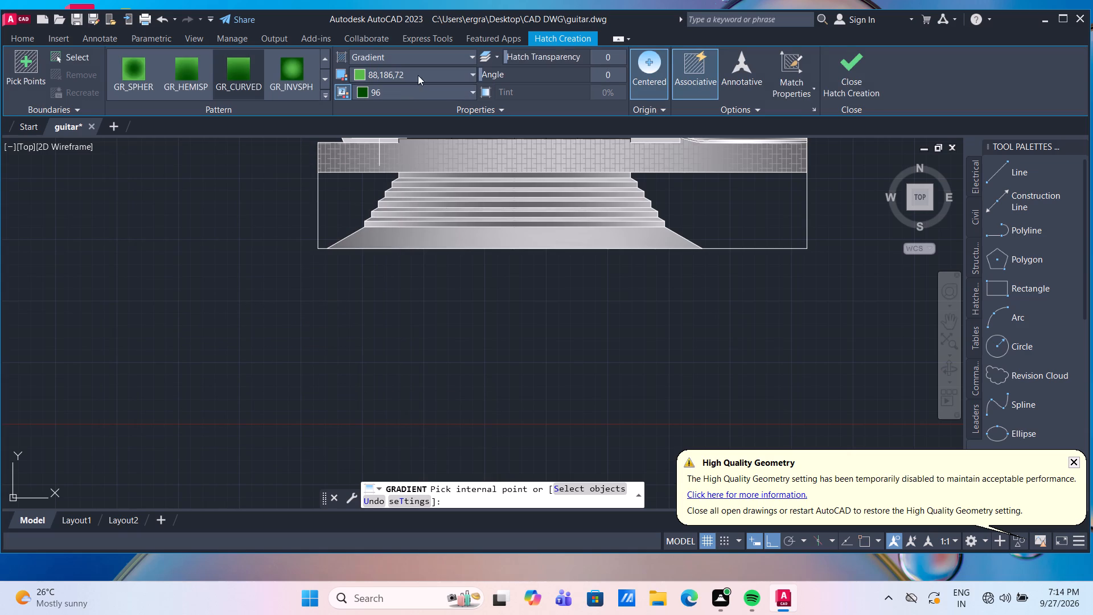
Try 19,103,52 as the gradient's first colour with the GR_CURVED pattern, and settle on 19,155,72.
{"action": "left_click", "coordinate": [420, 70]}
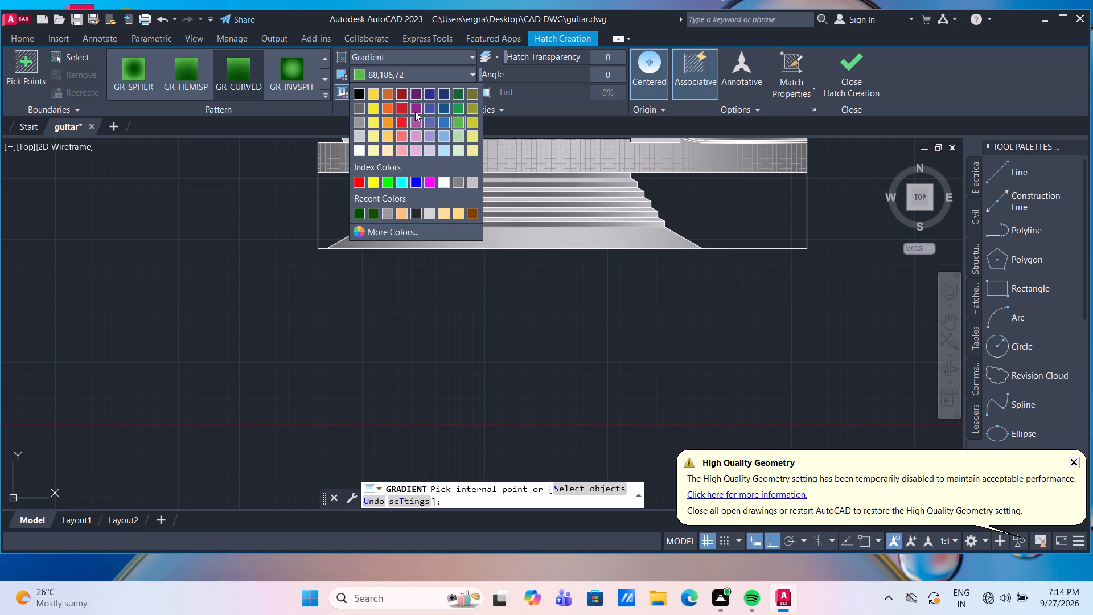
{"action": "left_click", "coordinate": [461, 109]}
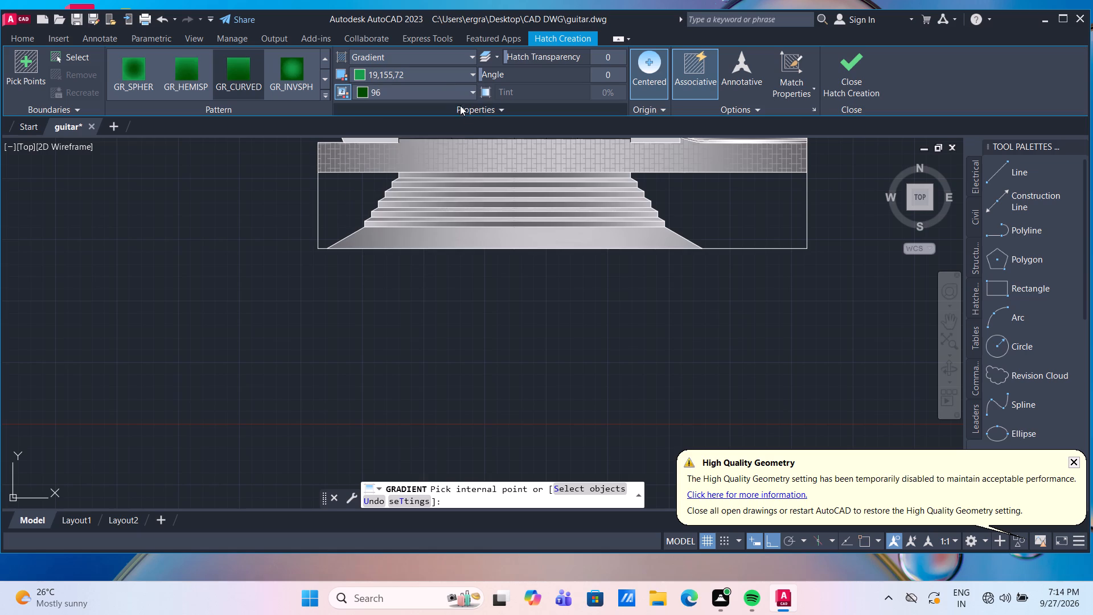
{"action": "left_click", "coordinate": [454, 77]}
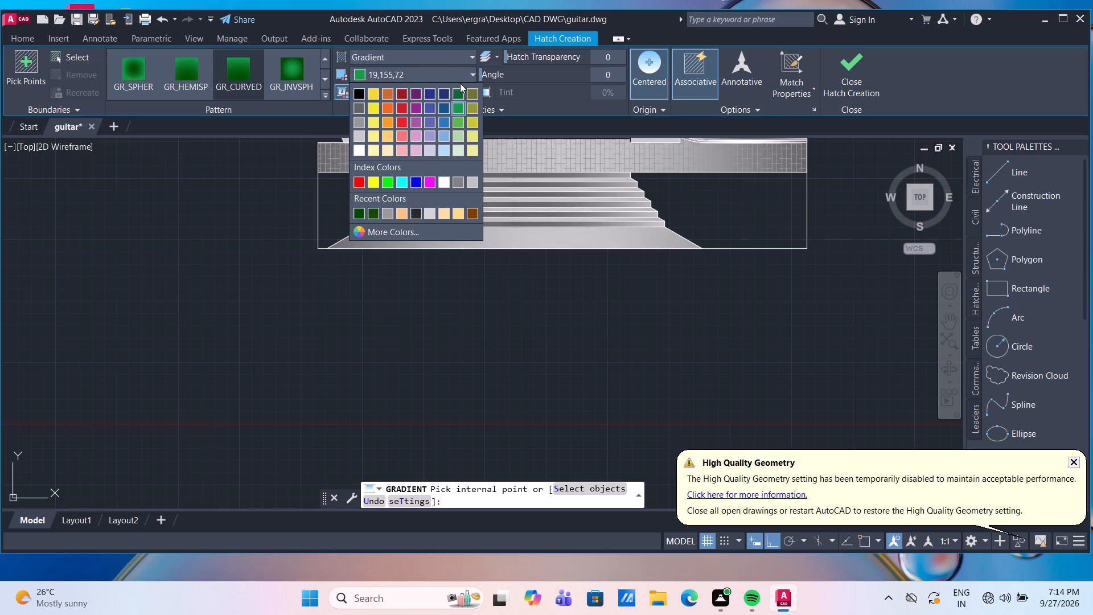
{"action": "left_click", "coordinate": [462, 92]}
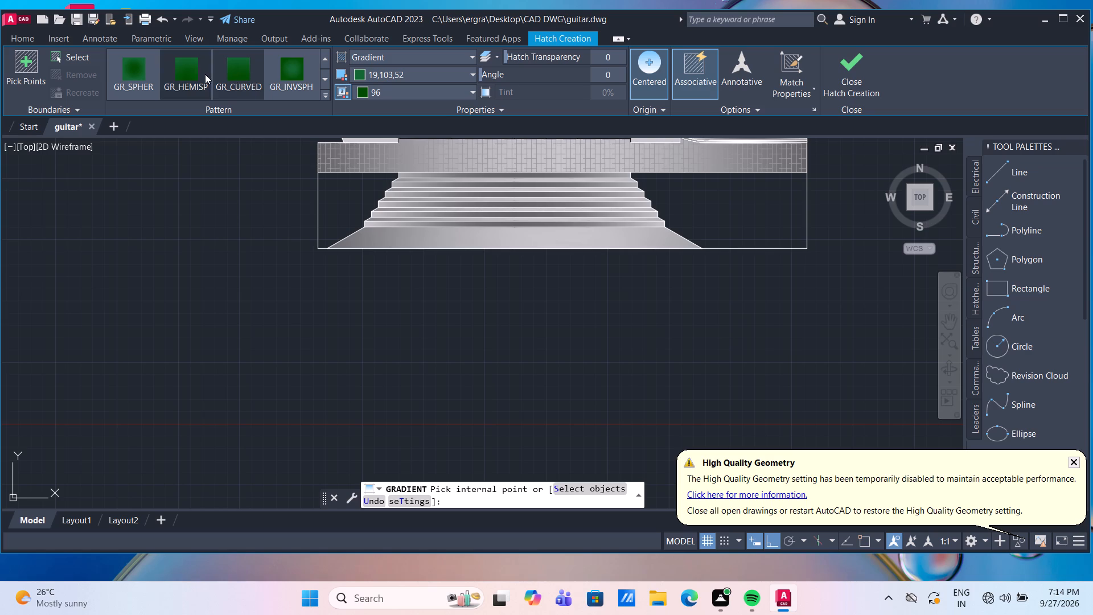
{"action": "left_click", "coordinate": [242, 79]}
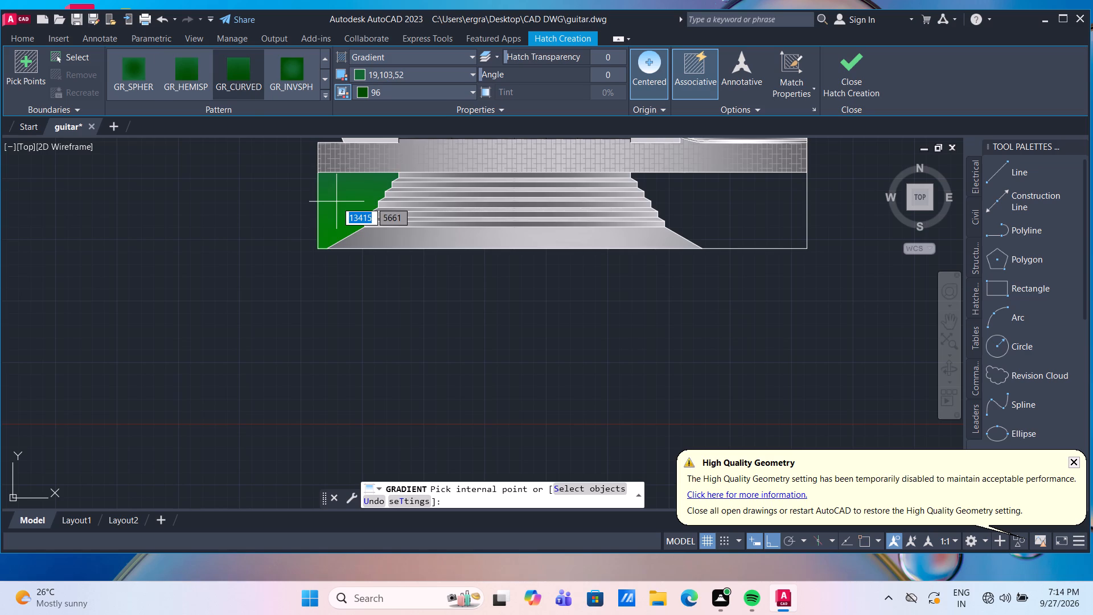
{"action": "left_click", "coordinate": [416, 74]}
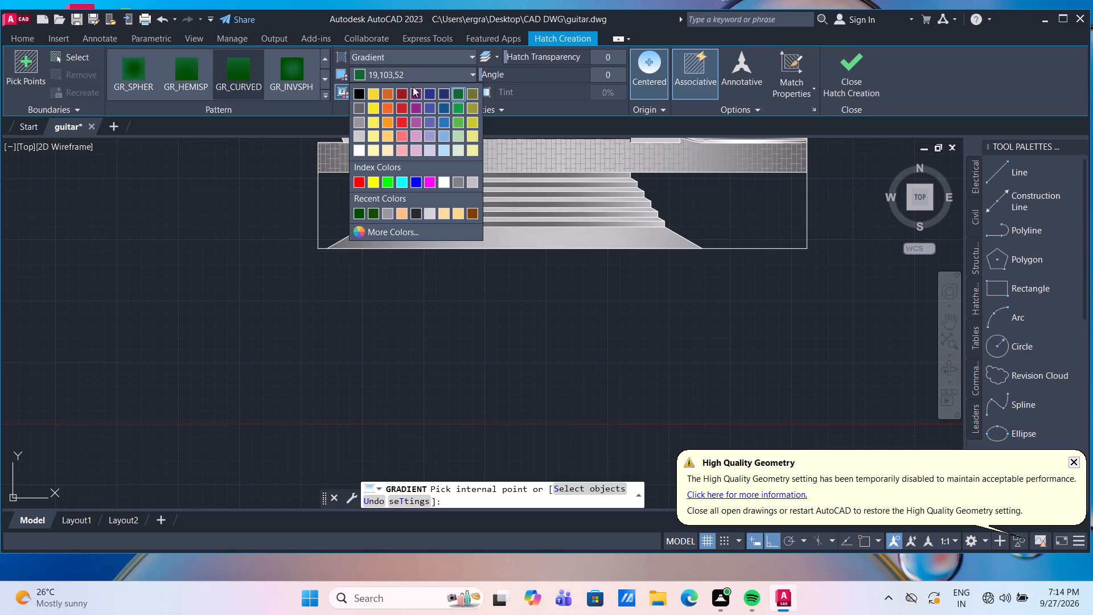
{"action": "left_click", "coordinate": [459, 106]}
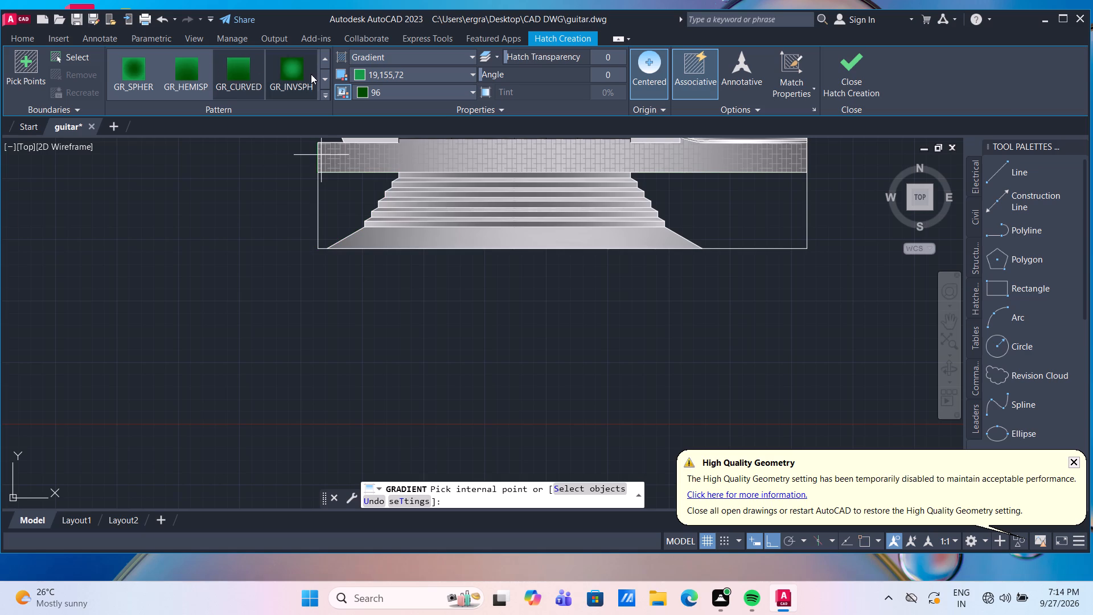
Fill the ground area left of the front steps with a GR_HEMISP gradient of 19,155,72 and index colour 96.
{"action": "left_click", "coordinate": [327, 81]}
{"action": "left_click", "coordinate": [327, 81]}
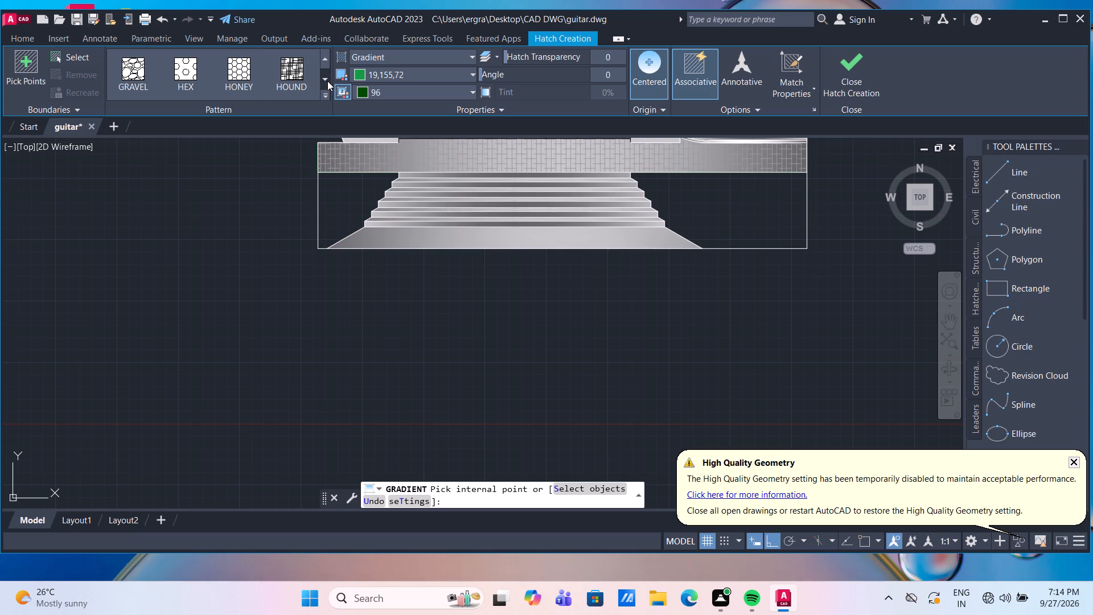
{"action": "left_click", "coordinate": [328, 55]}
{"action": "left_click", "coordinate": [328, 55]}
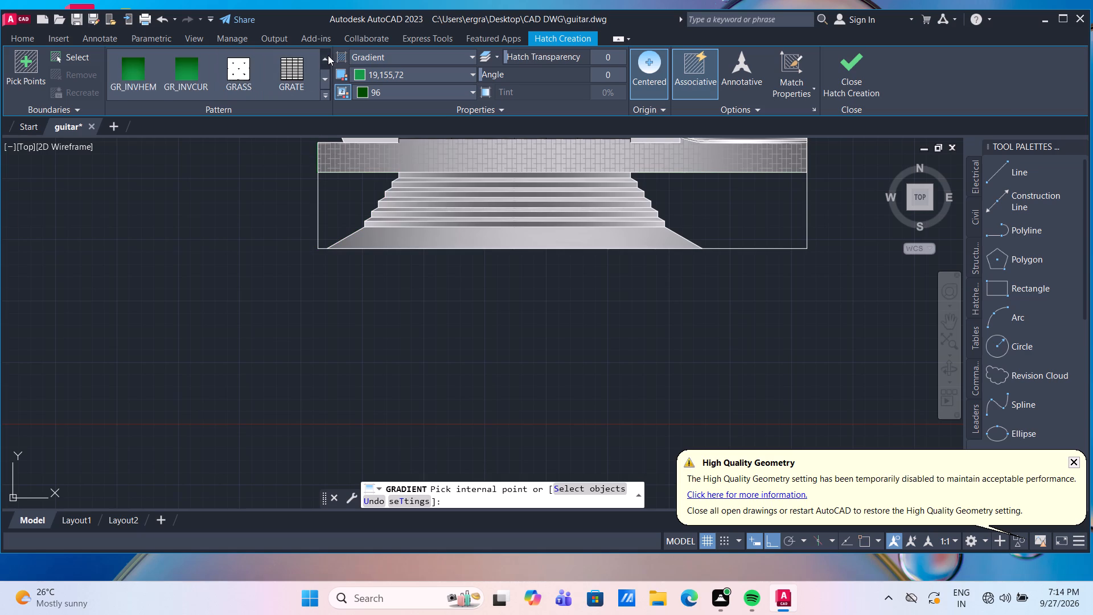
{"action": "left_click", "coordinate": [328, 55]}
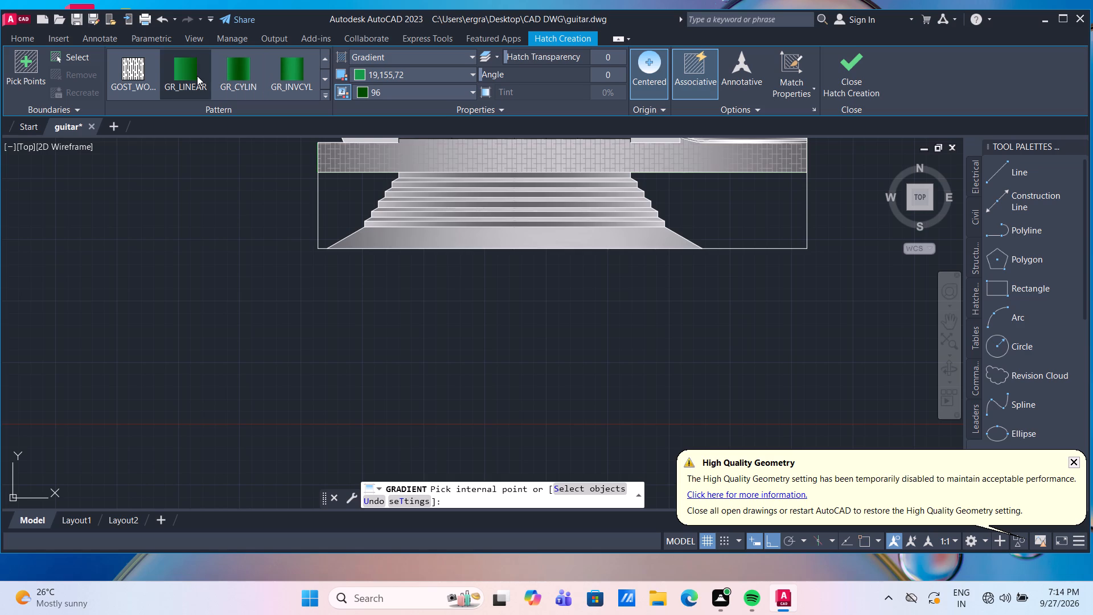
{"action": "left_click", "coordinate": [328, 80]}
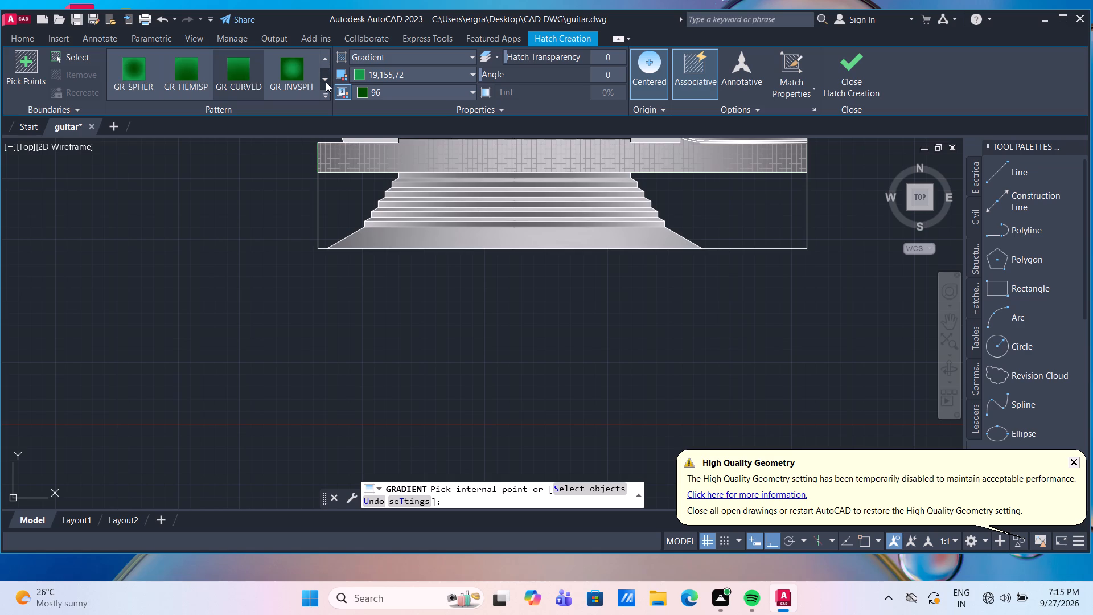
{"action": "left_click", "coordinate": [194, 69]}
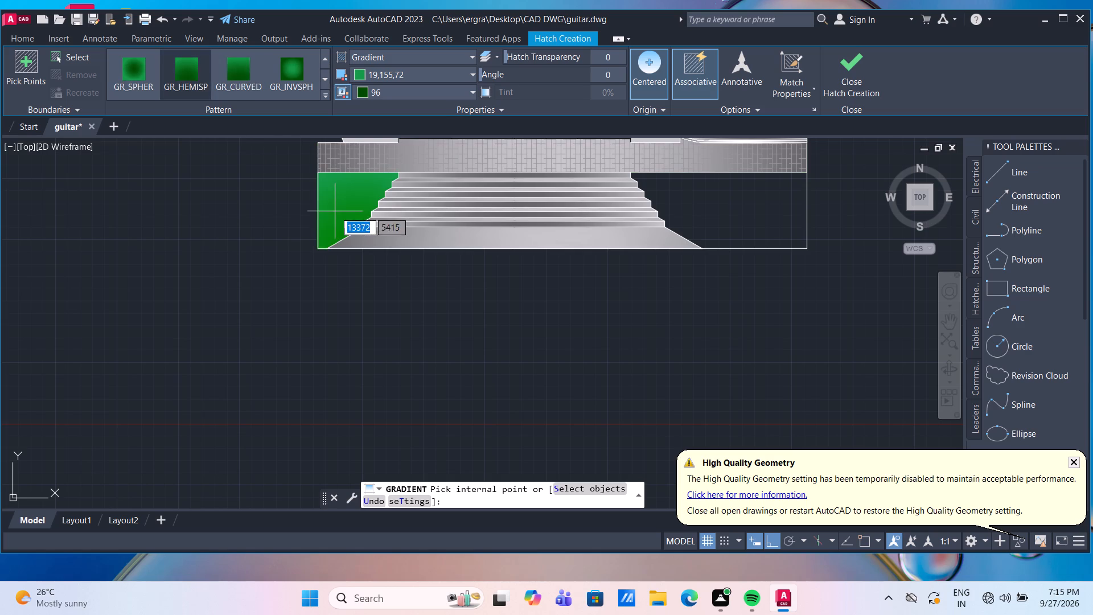
{"action": "left_click", "coordinate": [335, 211]}
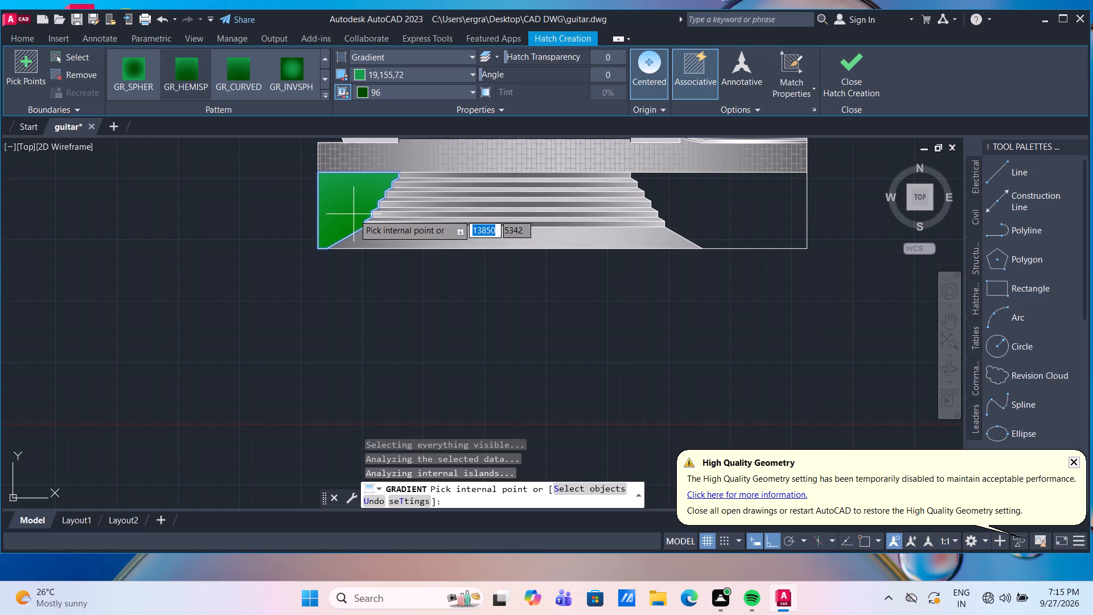
{"action": "key", "text": "Return"}
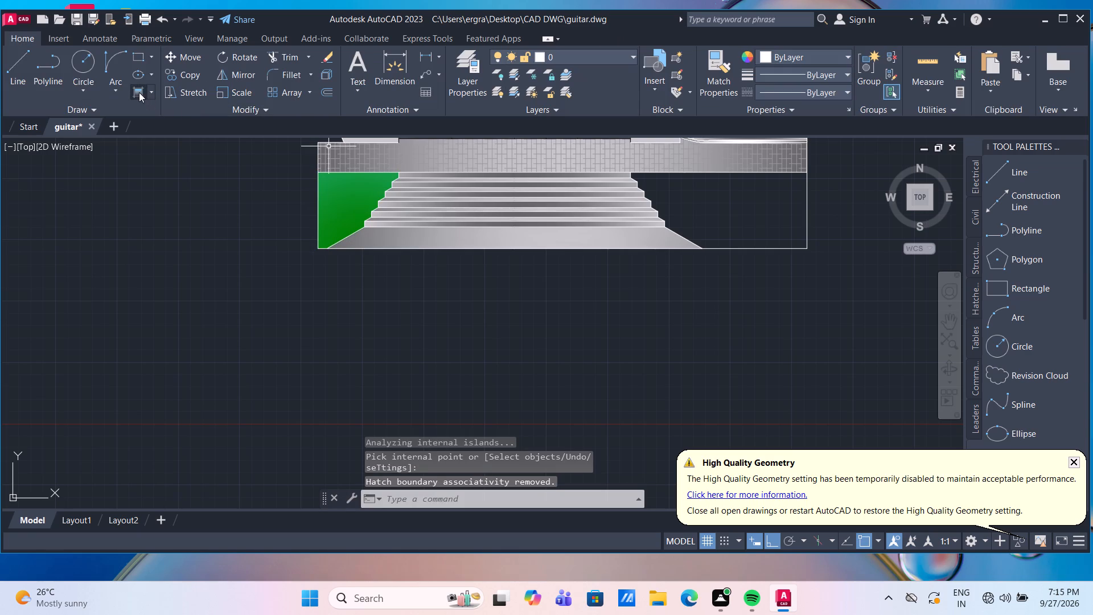
Fill the ground area right of the front steps with the same green gradient of 19,155,72 and index colour 96.
{"action": "left_click", "coordinate": [139, 92]}
{"action": "left_click", "coordinate": [757, 209]}
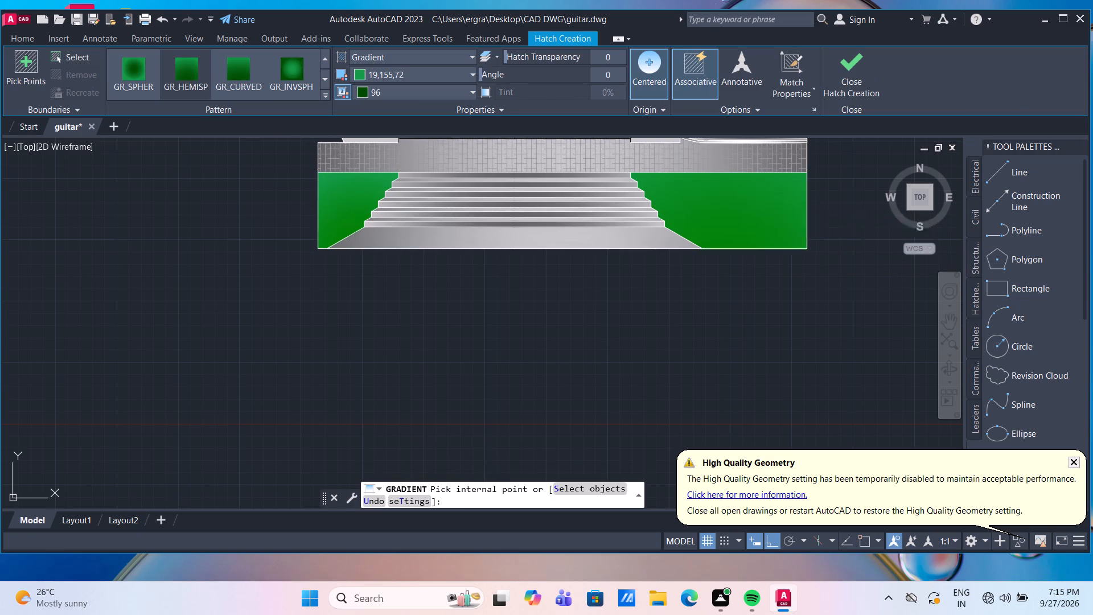
{"action": "key", "text": "Return"}
Examine the whole coloured elevation up close and in overview, and check the guitar body's existing solid fill.
{"action": "scroll", "coordinate": [782, 295], "scroll_direction": "down", "scroll_amount": 3}
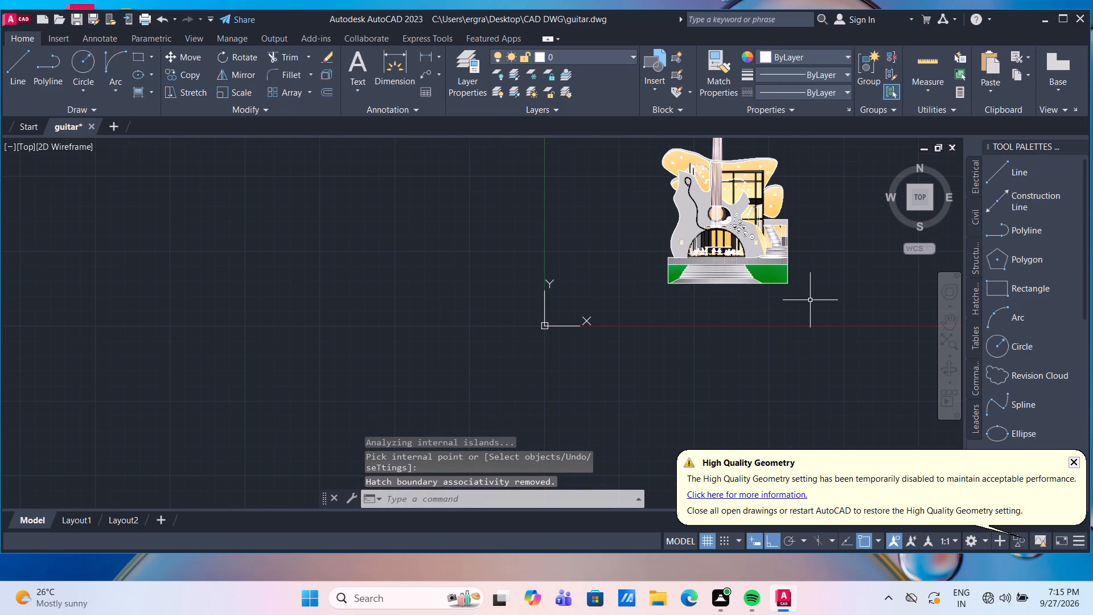
{"action": "middle_click_drag", "start_coordinate": [822, 263], "coordinate": [684, 341]}
{"action": "scroll", "coordinate": [751, 298], "scroll_direction": "down", "scroll_amount": 1}
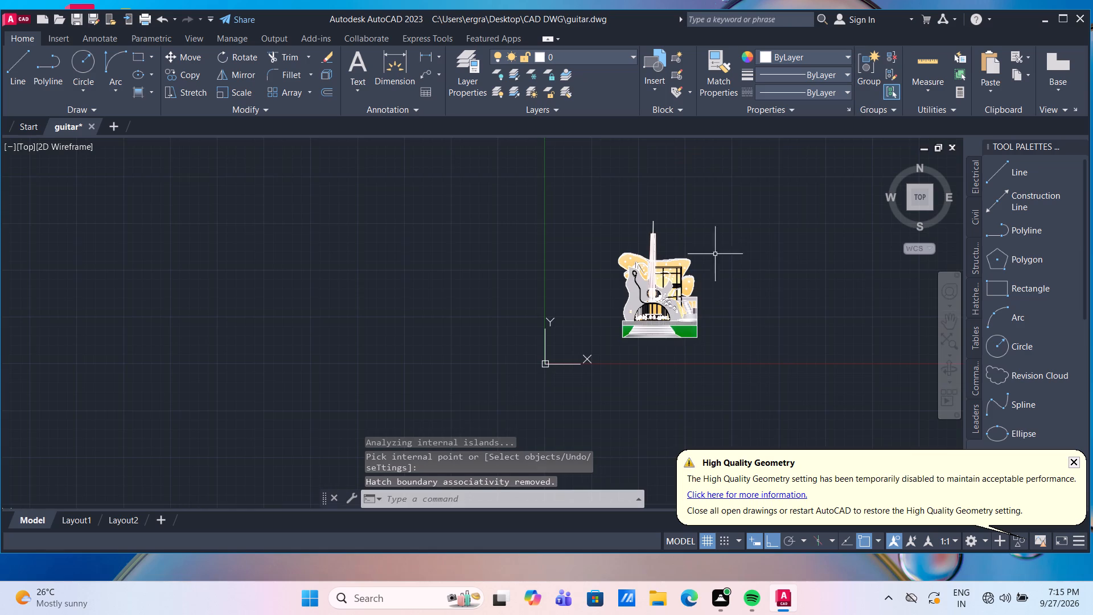
{"action": "scroll", "coordinate": [718, 240], "scroll_direction": "up", "scroll_amount": 1}
{"action": "scroll", "coordinate": [661, 327], "scroll_direction": "up", "scroll_amount": 5}
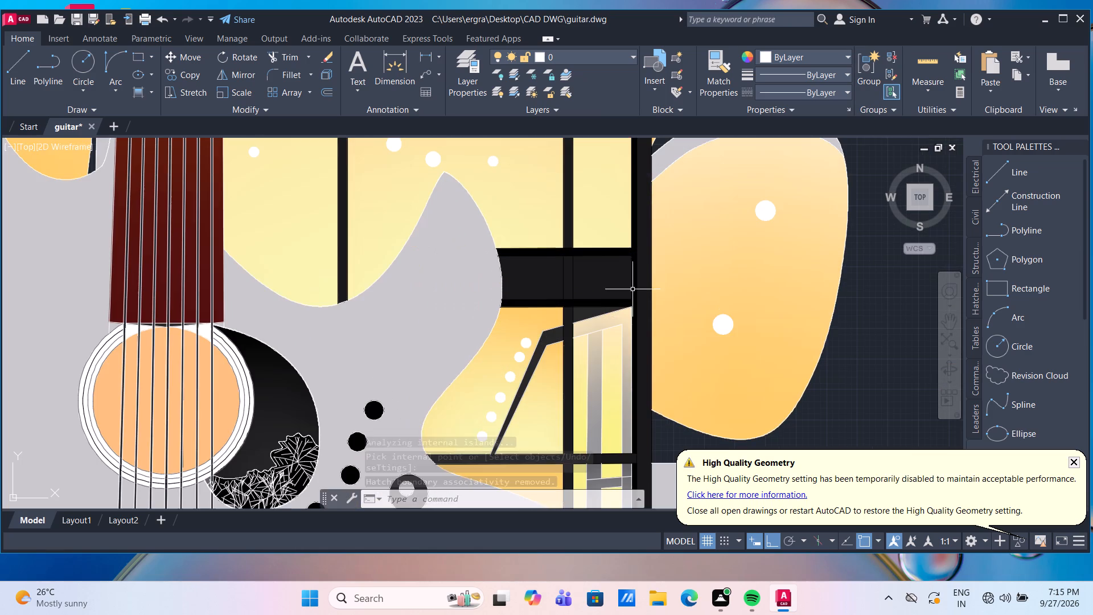
{"action": "scroll", "coordinate": [631, 280], "scroll_direction": "down", "scroll_amount": 3}
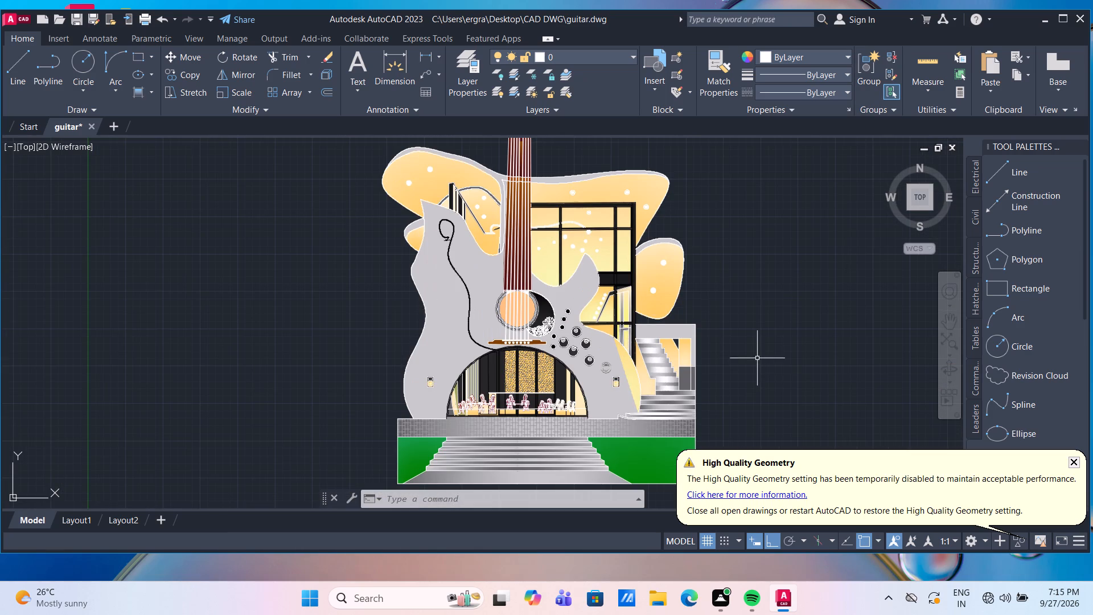
{"action": "middle_click_drag", "start_coordinate": [774, 342], "coordinate": [767, 284]}
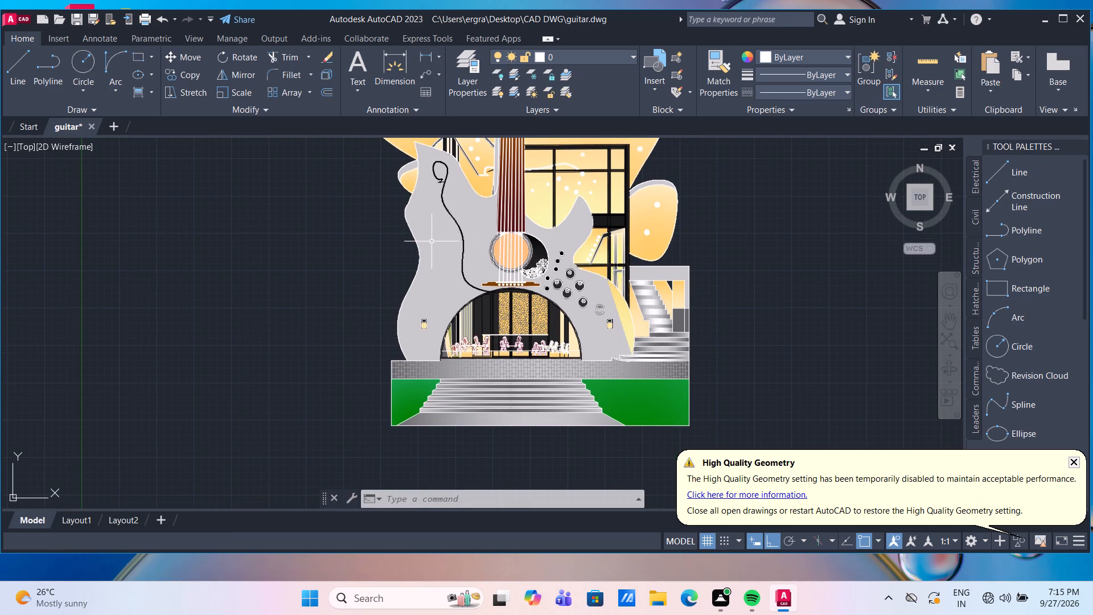
{"action": "left_click", "coordinate": [432, 241]}
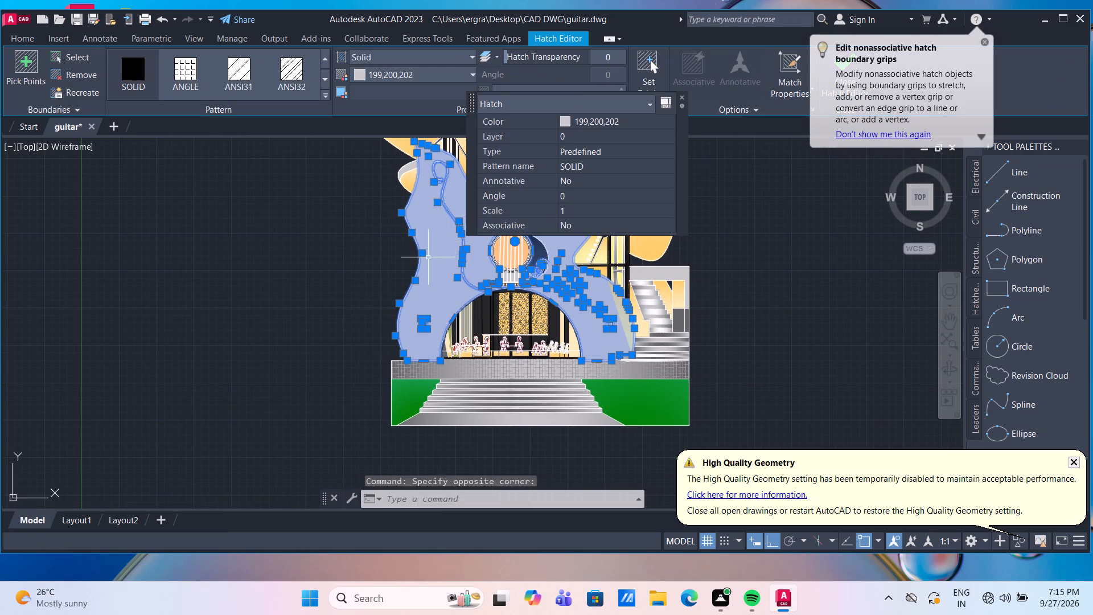
{"action": "key", "text": "Escape"}
{"action": "left_click", "coordinate": [432, 273]}
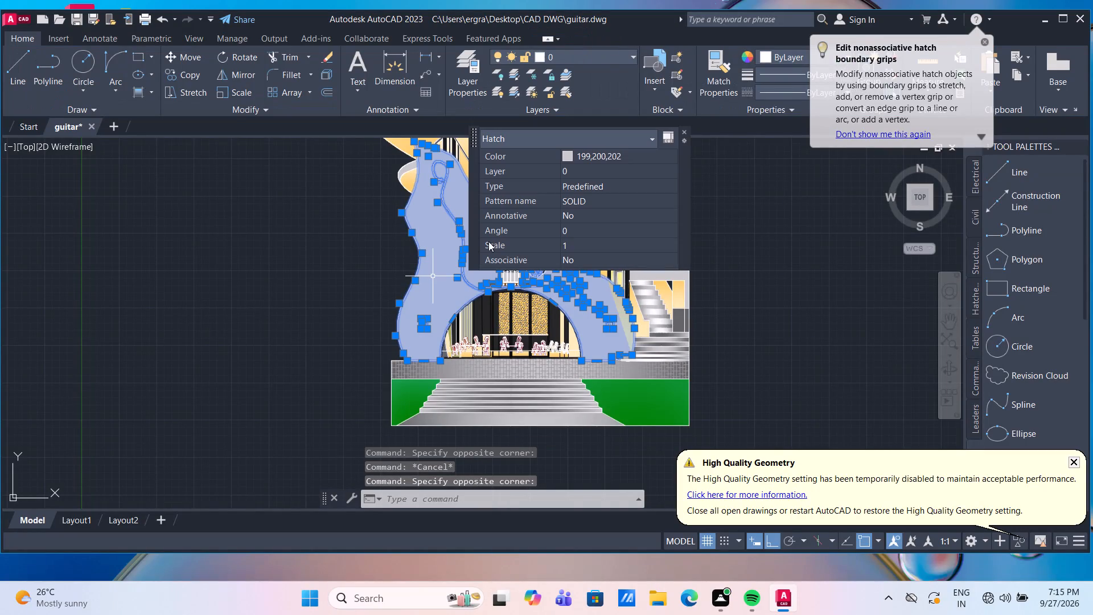
{"action": "key", "text": "Escape"}
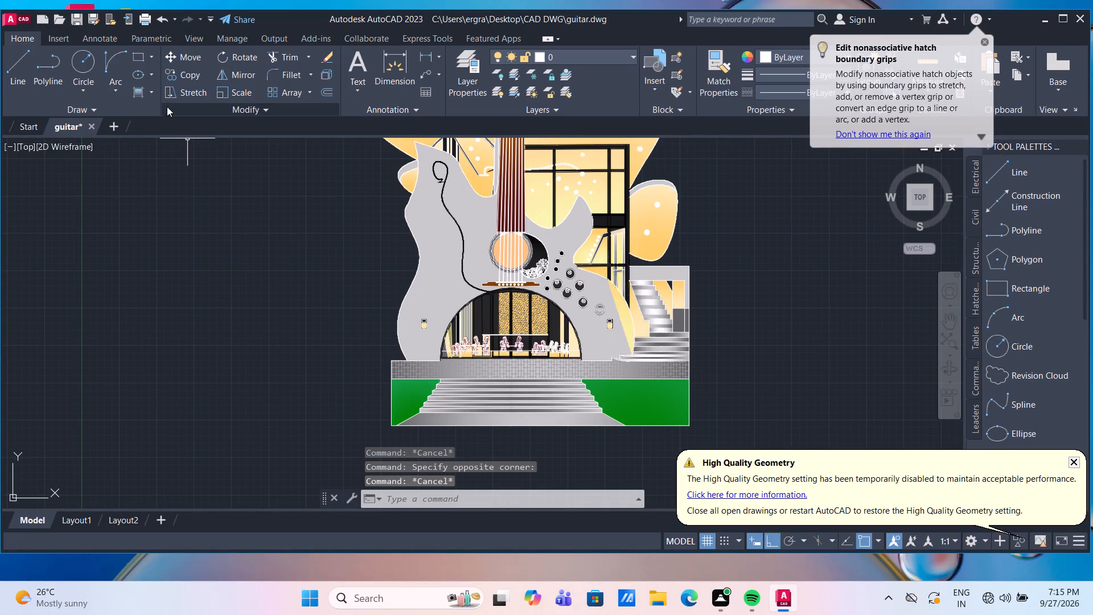
Hatch the guitar body with the ANSI36 pattern in colour 255,255,255, at angle 135 and scale 50.
{"action": "left_click", "coordinate": [149, 93]}
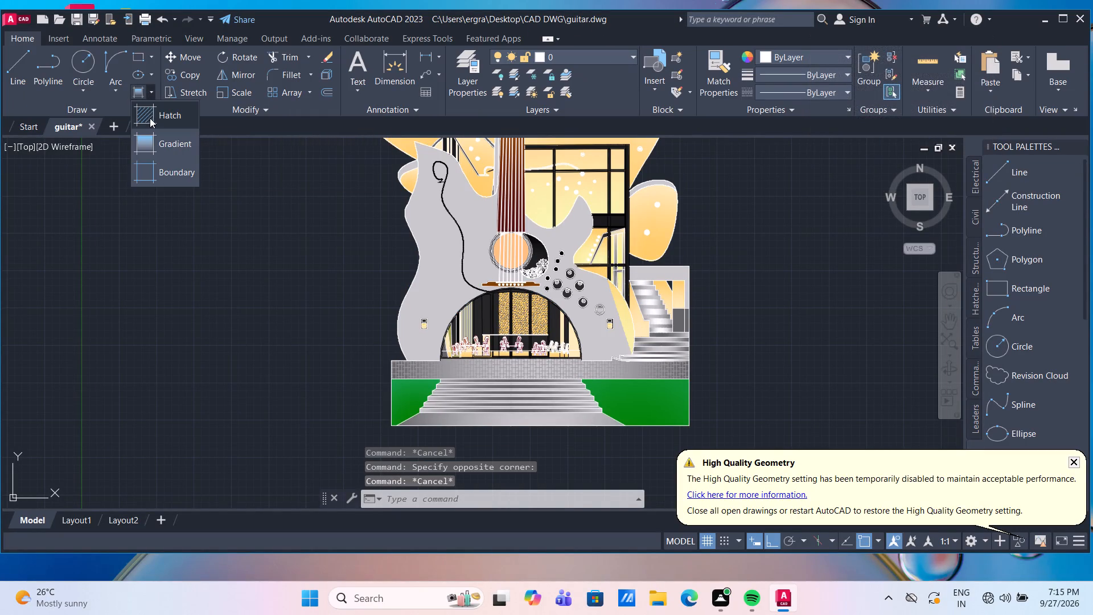
{"action": "left_click", "coordinate": [150, 118]}
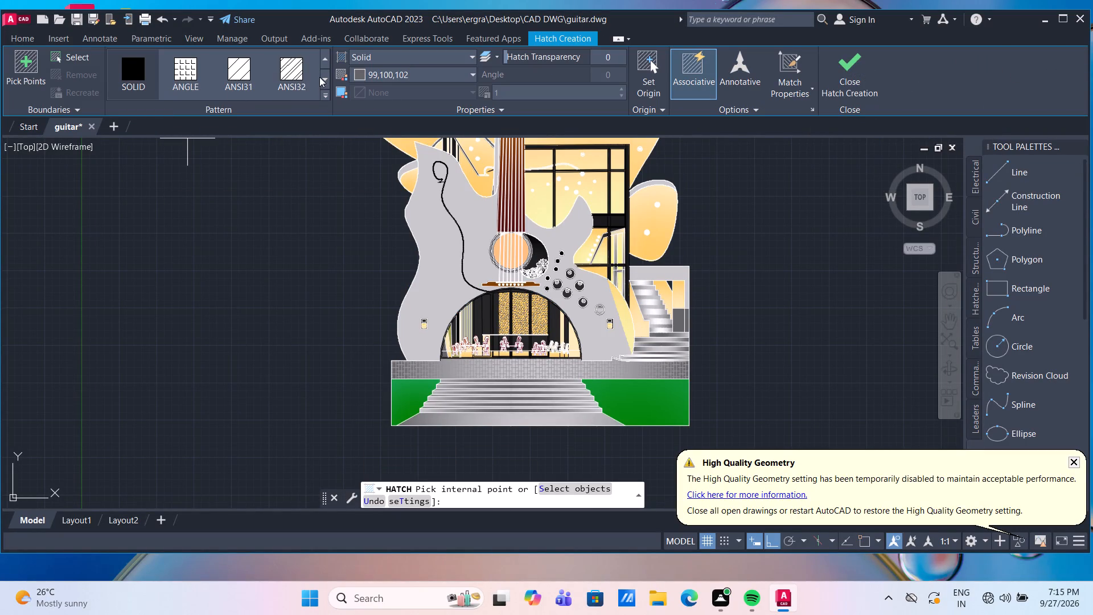
{"action": "left_click", "coordinate": [326, 80]}
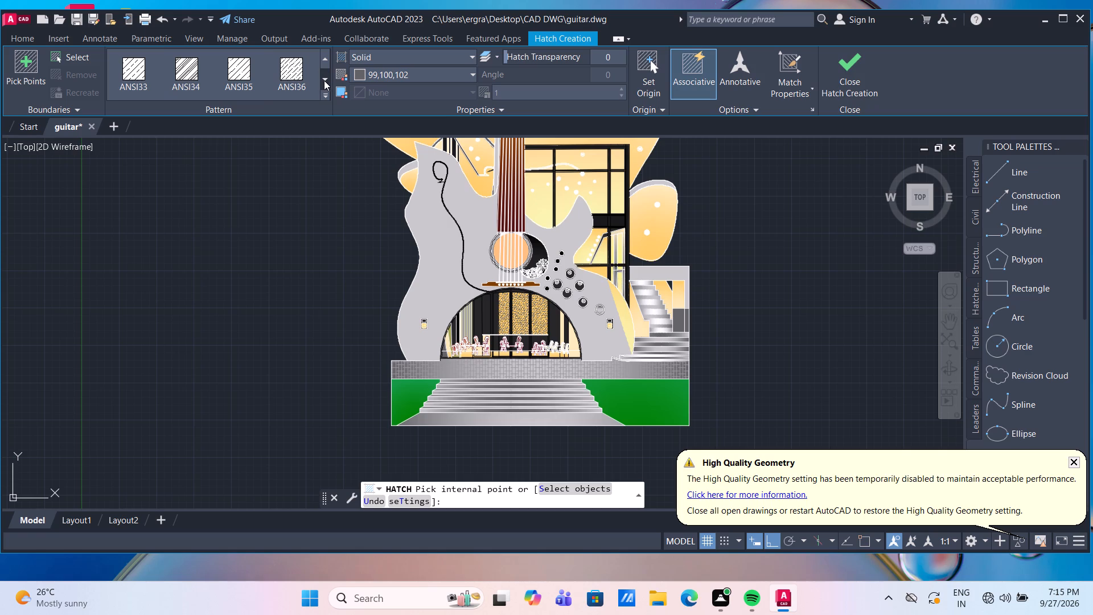
{"action": "left_click", "coordinate": [298, 75]}
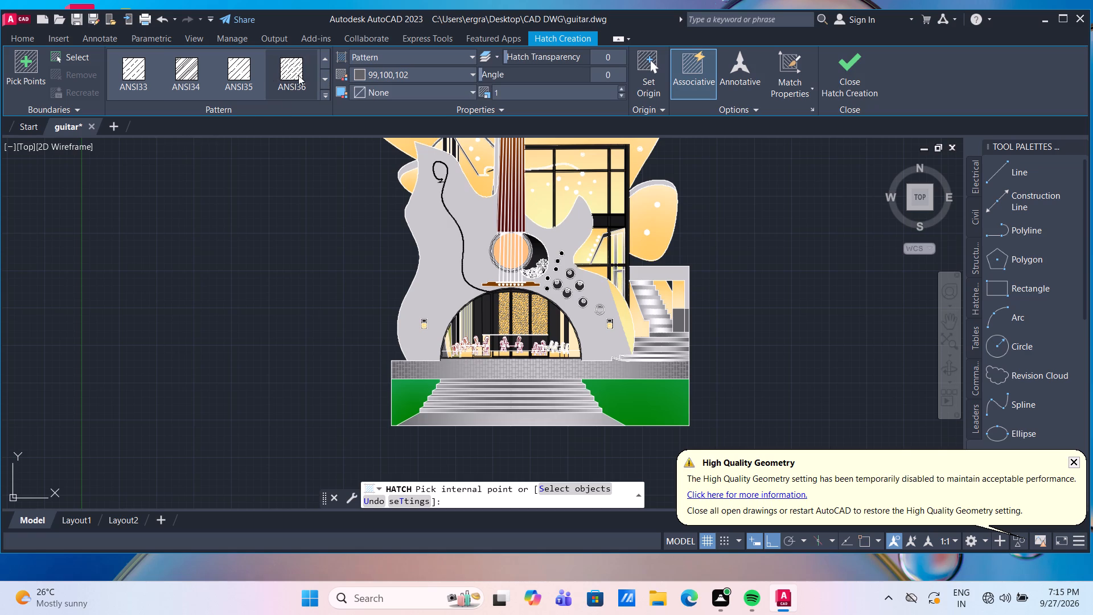
{"action": "left_click", "coordinate": [616, 74]}
{"action": "type", "text": "135"}
{"action": "key", "text": "Return"}
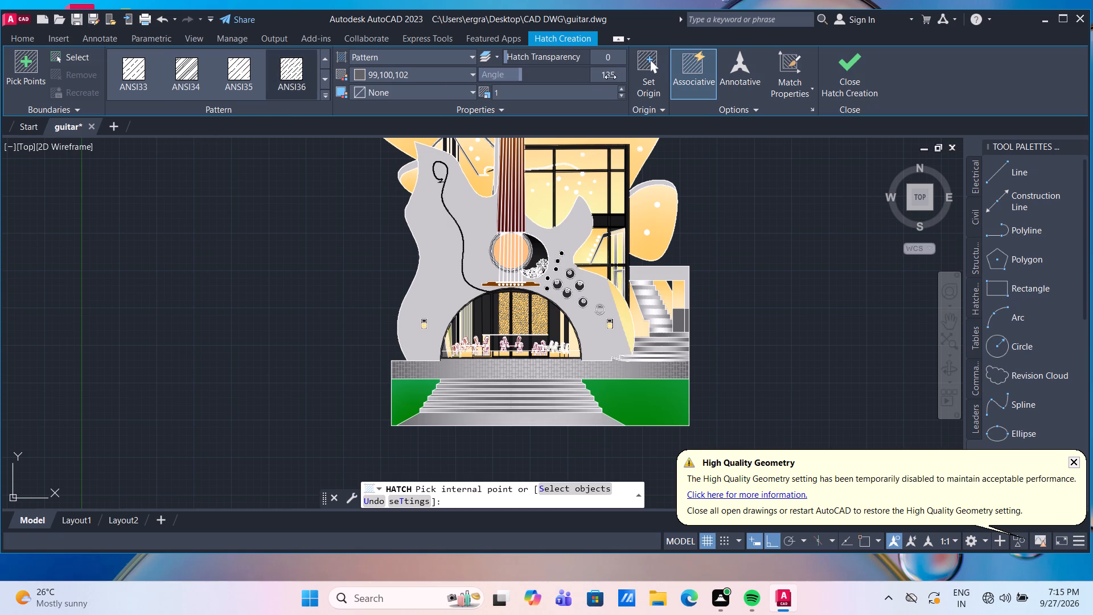
{"action": "left_click", "coordinate": [570, 94]}
{"action": "type", "text": "50"}
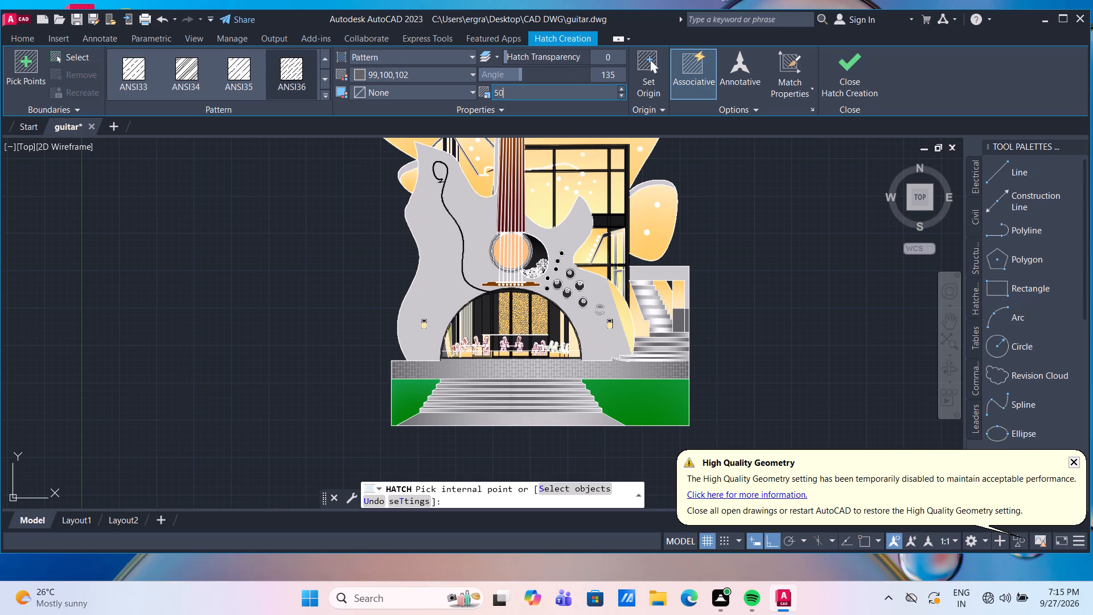
{"action": "key", "text": "Return"}
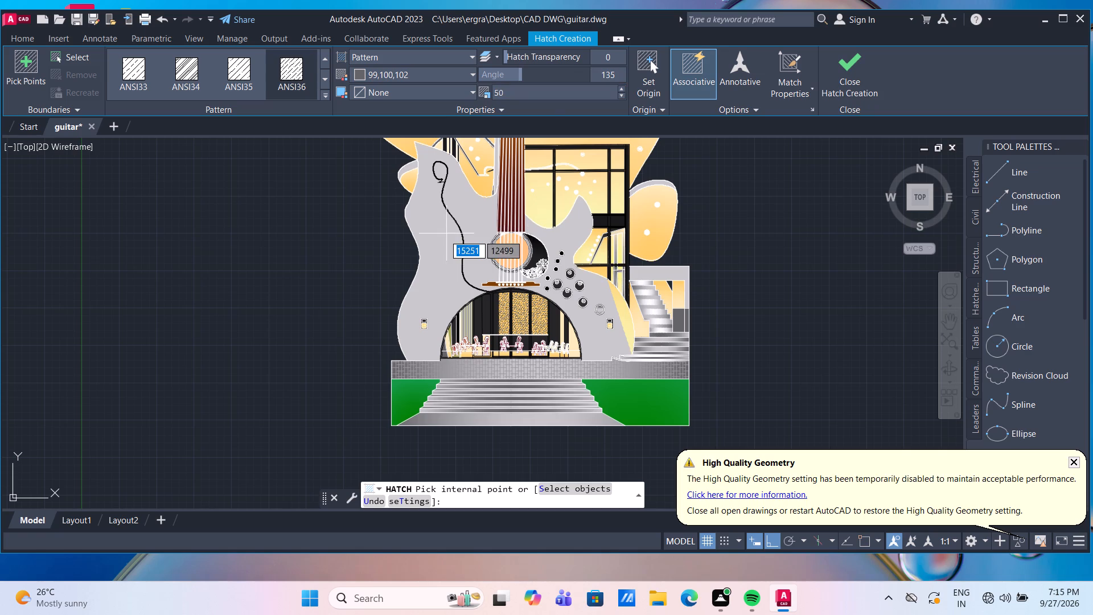
{"action": "left_click", "coordinate": [443, 77]}
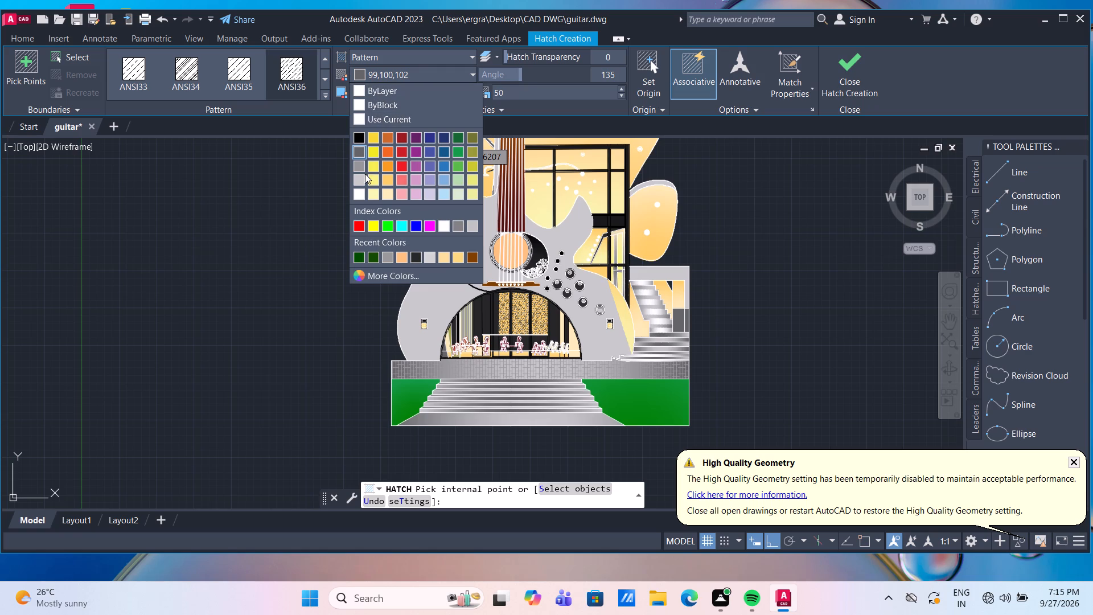
{"action": "left_click", "coordinate": [359, 197]}
{"action": "left_click", "coordinate": [442, 249]}
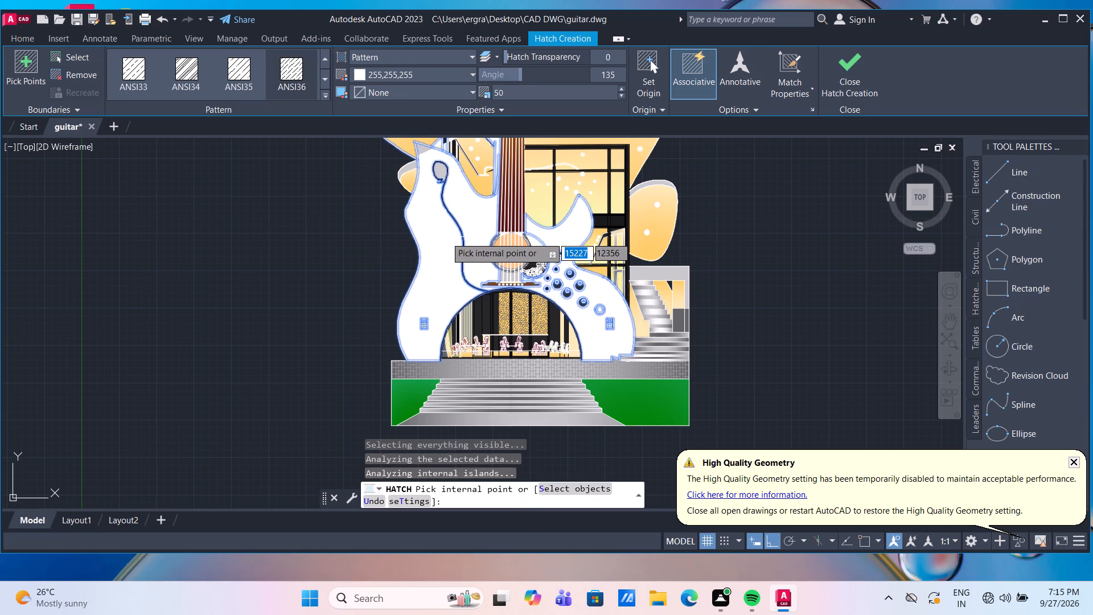
{"action": "key", "text": "Escape"}
Set the guitar body's ANSI36 hatch to angle 45 and scale 800, trying scale 500 first.
{"action": "scroll", "coordinate": [449, 224], "scroll_direction": "up", "scroll_amount": 2}
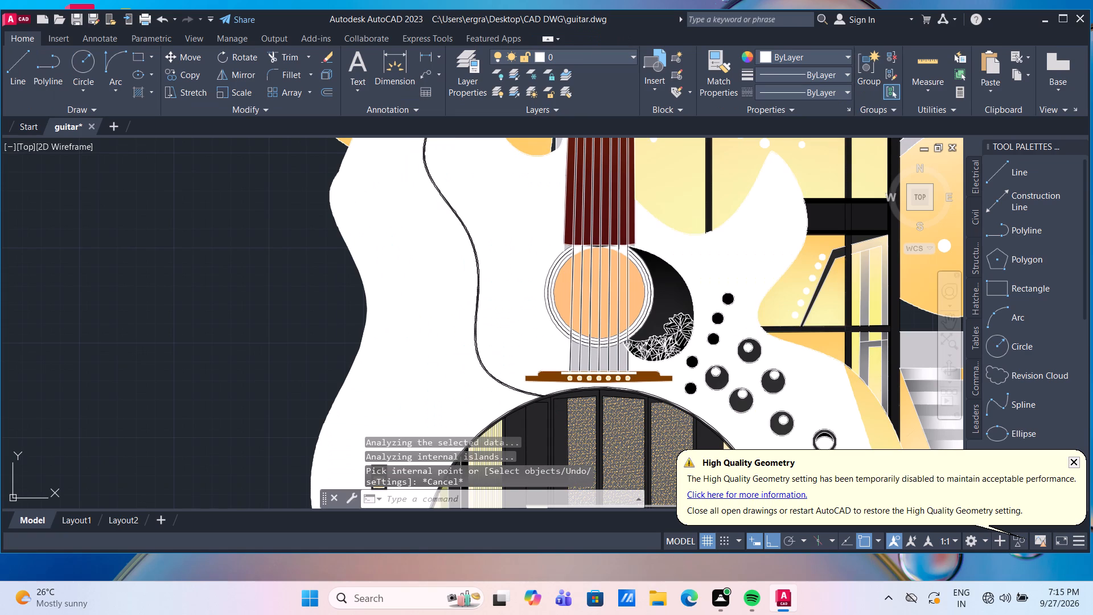
{"action": "left_click", "coordinate": [408, 236]}
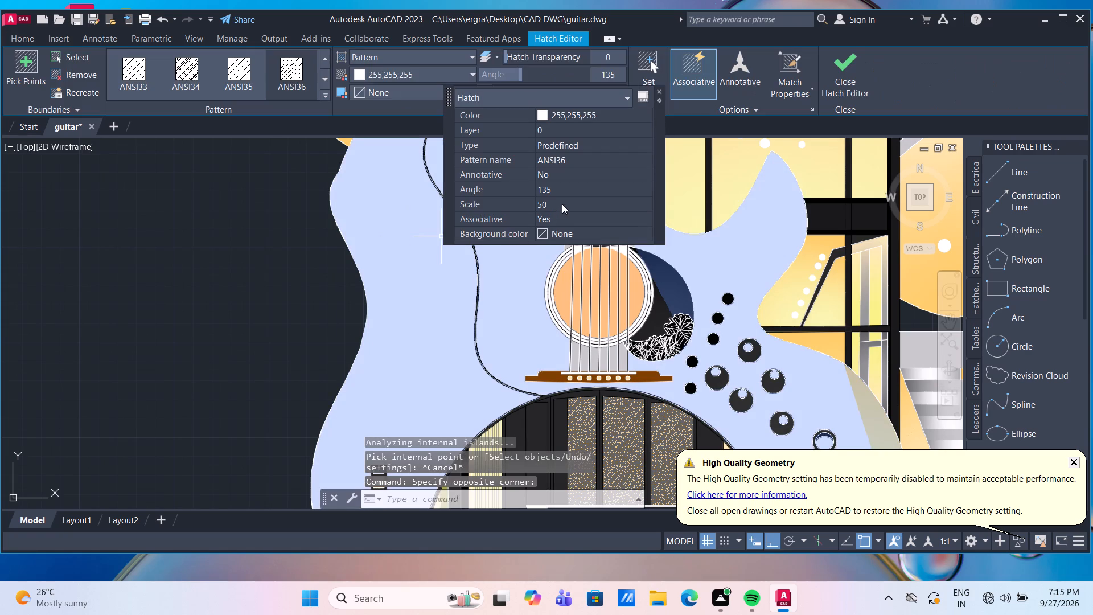
{"action": "left_click", "coordinate": [562, 204]}
{"action": "type", "text": "500"}
{"action": "key", "text": "Return"}
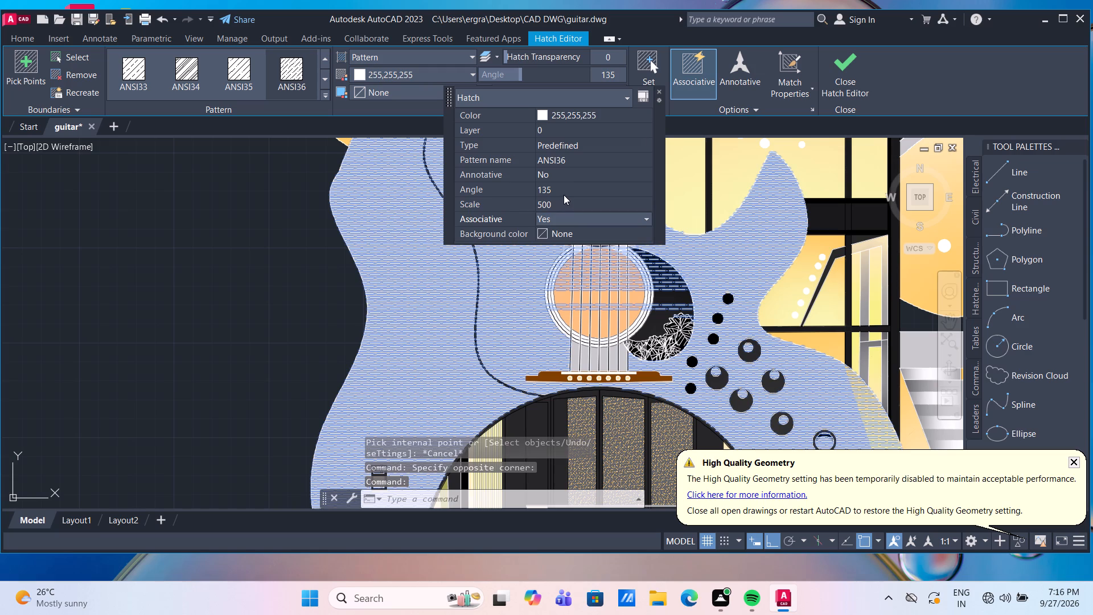
{"action": "left_click", "coordinate": [565, 189]}
{"action": "type", "text": "45"}
{"action": "key", "text": "Return"}
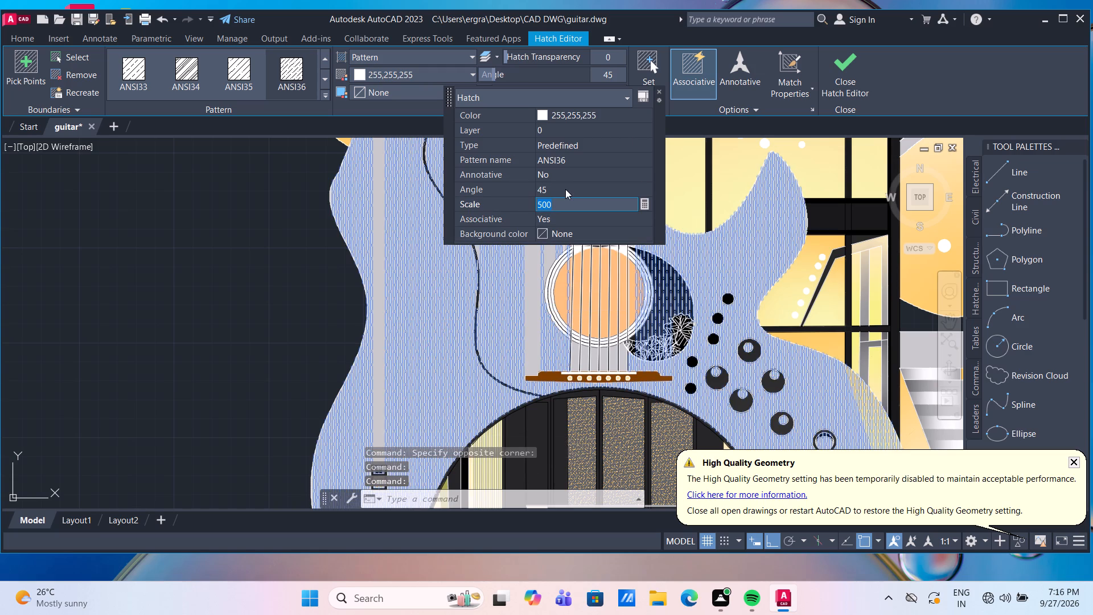
{"action": "left_click", "coordinate": [569, 206]}
{"action": "key", "text": "BackSpace"}
{"action": "key", "text": "BackSpace"}
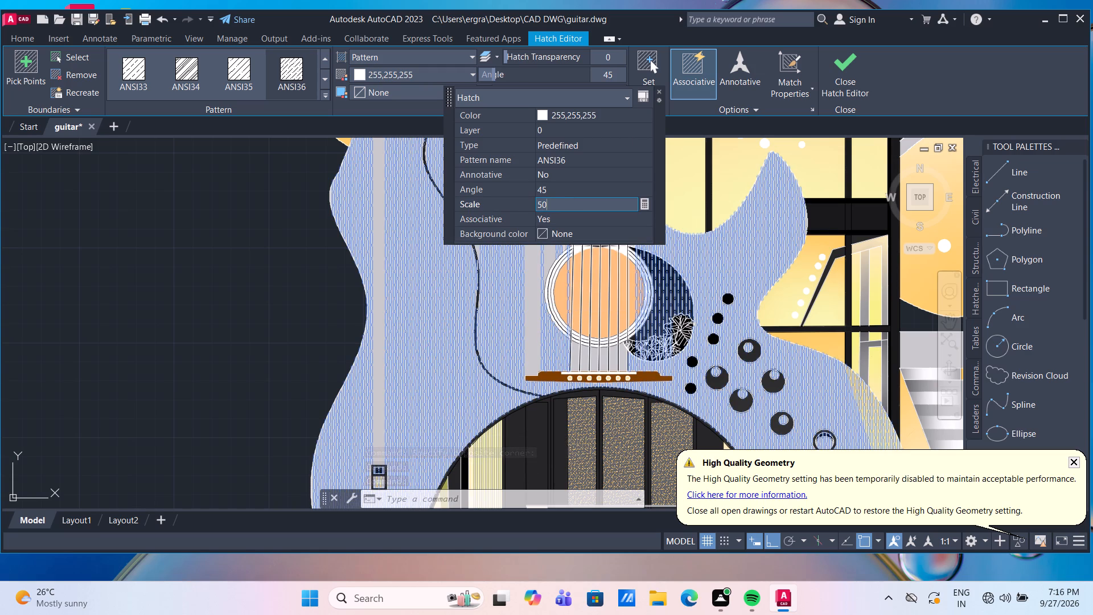
{"action": "key", "text": "BackSpace"}
{"action": "type", "text": "800"}
{"action": "key", "text": "Return"}
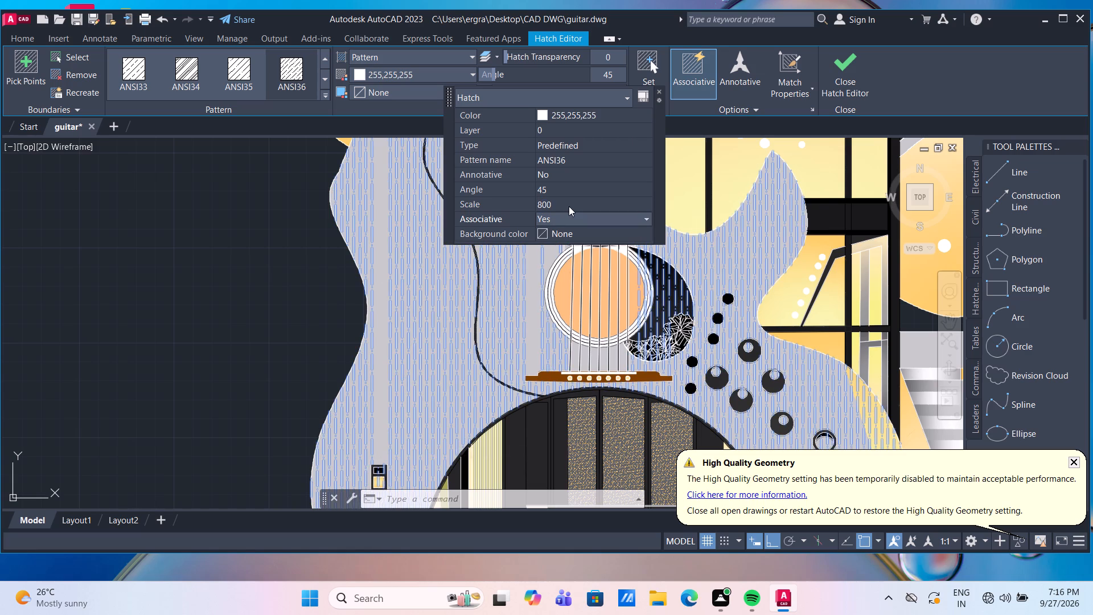
{"action": "key", "text": "Escape"}
Delete the yellow hemispherical gradient sliver along the guitar body's lower right edge.
{"action": "scroll", "coordinate": [305, 352], "scroll_direction": "down", "scroll_amount": 2}
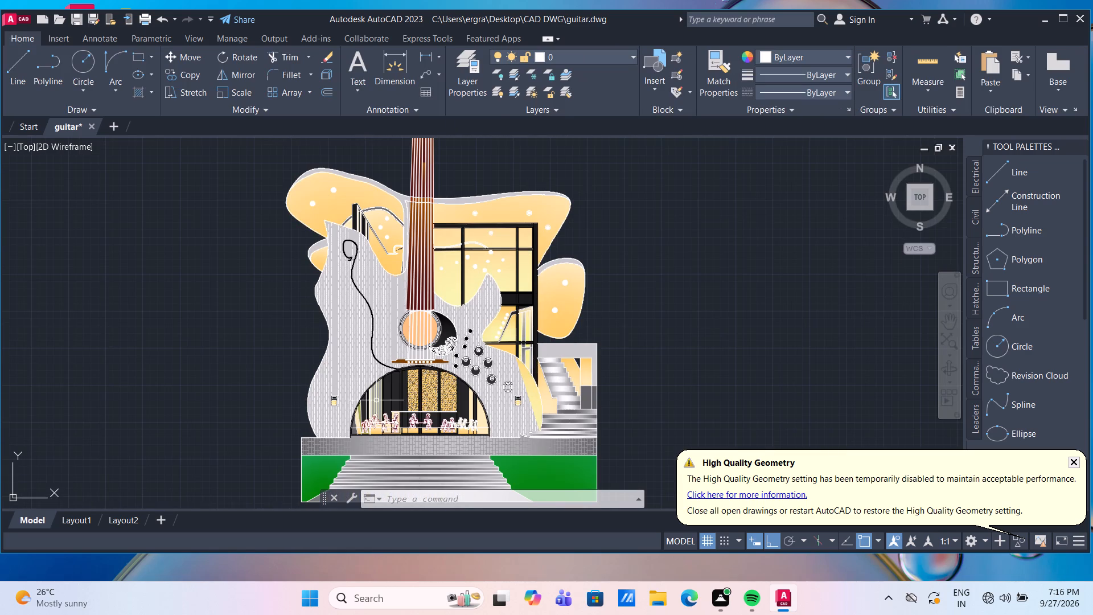
{"action": "scroll", "coordinate": [351, 329], "scroll_direction": "up", "scroll_amount": 1}
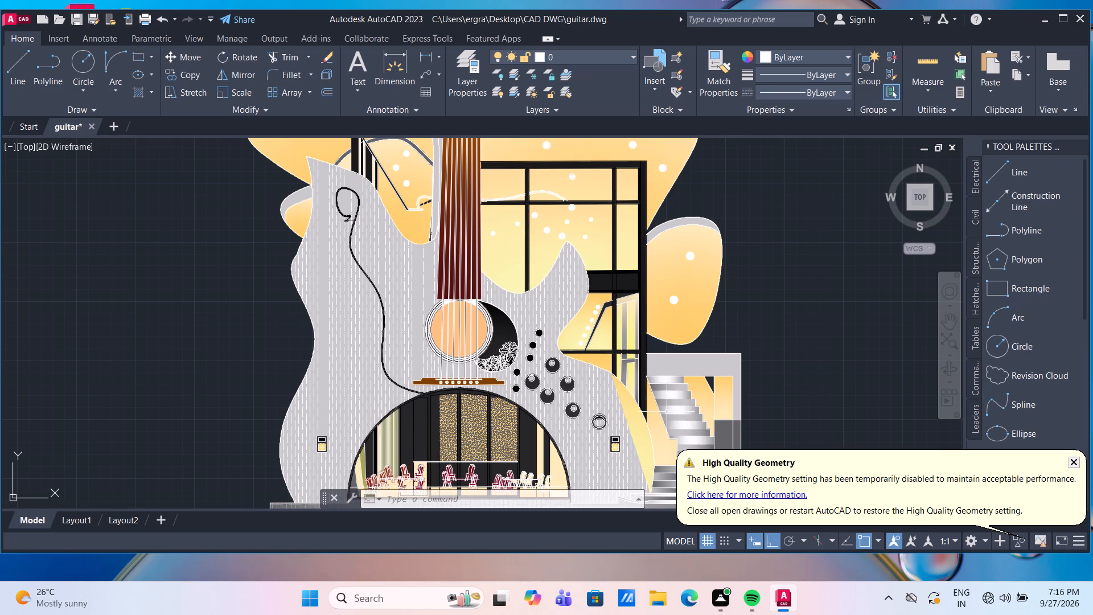
{"action": "left_click", "coordinate": [642, 433]}
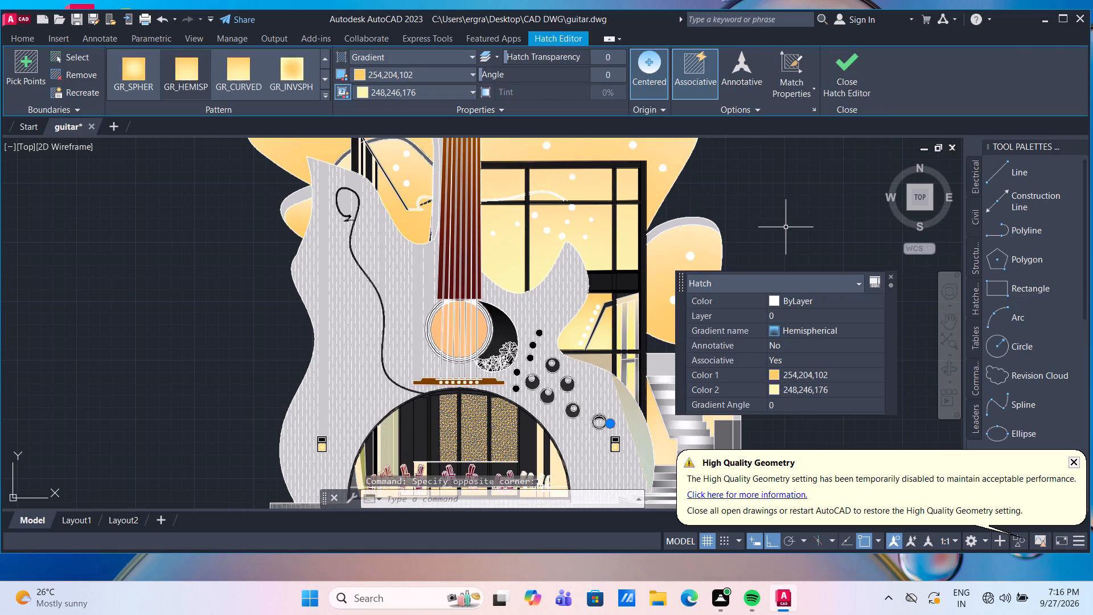
{"action": "key", "text": "Delete"}
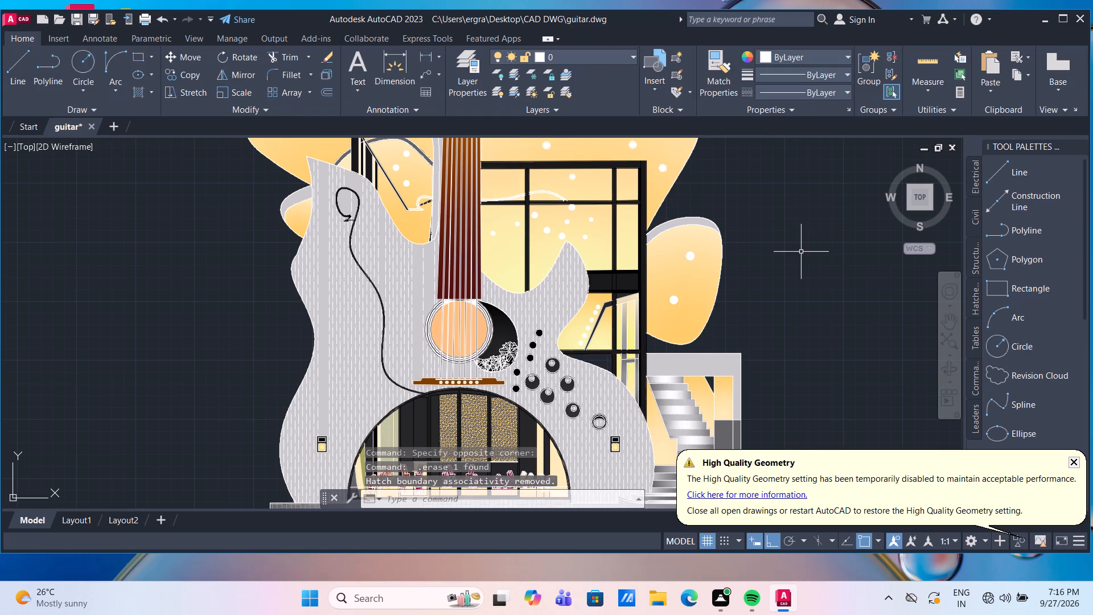
Inspect the guitar body's line hatch and solid fill up close, and review the whole elevation.
{"action": "left_click", "coordinate": [327, 322]}
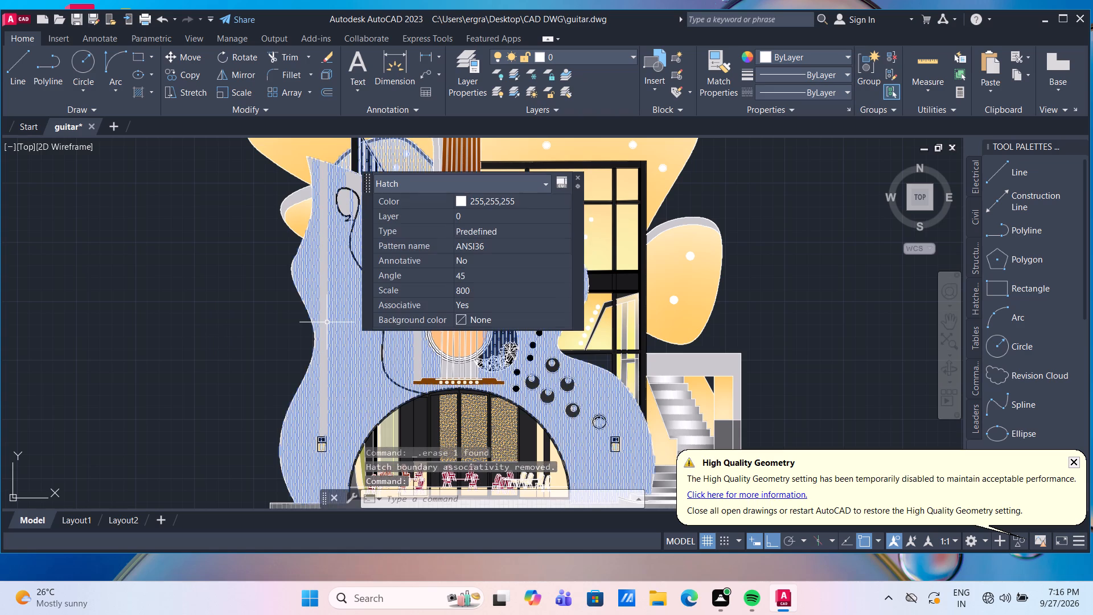
{"action": "key", "text": "Escape"}
{"action": "scroll", "coordinate": [323, 322], "scroll_direction": "up", "scroll_amount": 2}
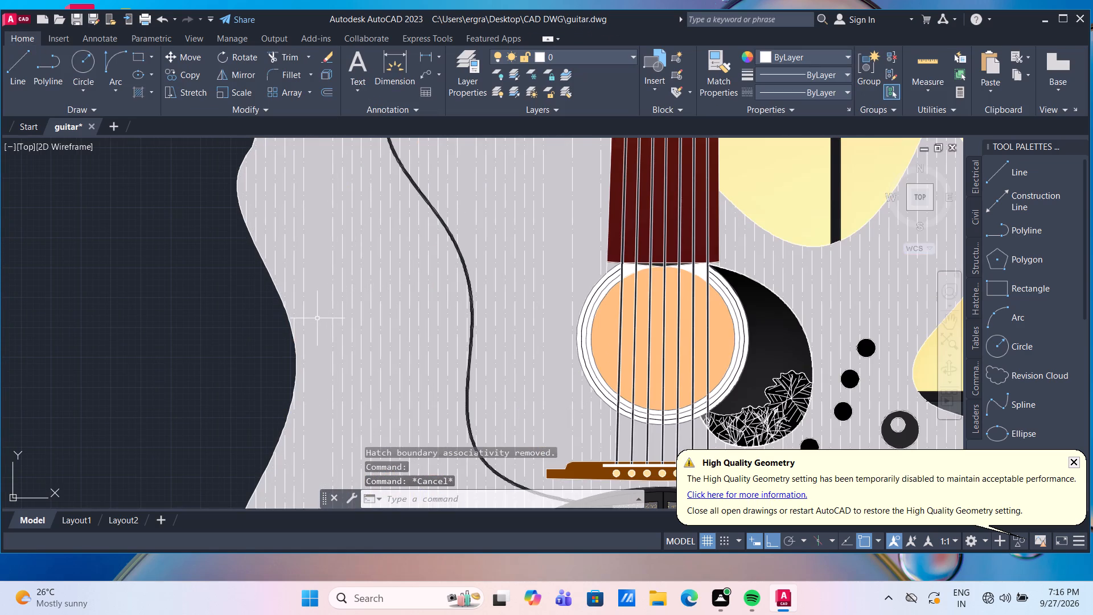
{"action": "left_click", "coordinate": [317, 318]}
{"action": "key", "text": "Escape"}
{"action": "scroll", "coordinate": [231, 292], "scroll_direction": "down", "scroll_amount": 3}
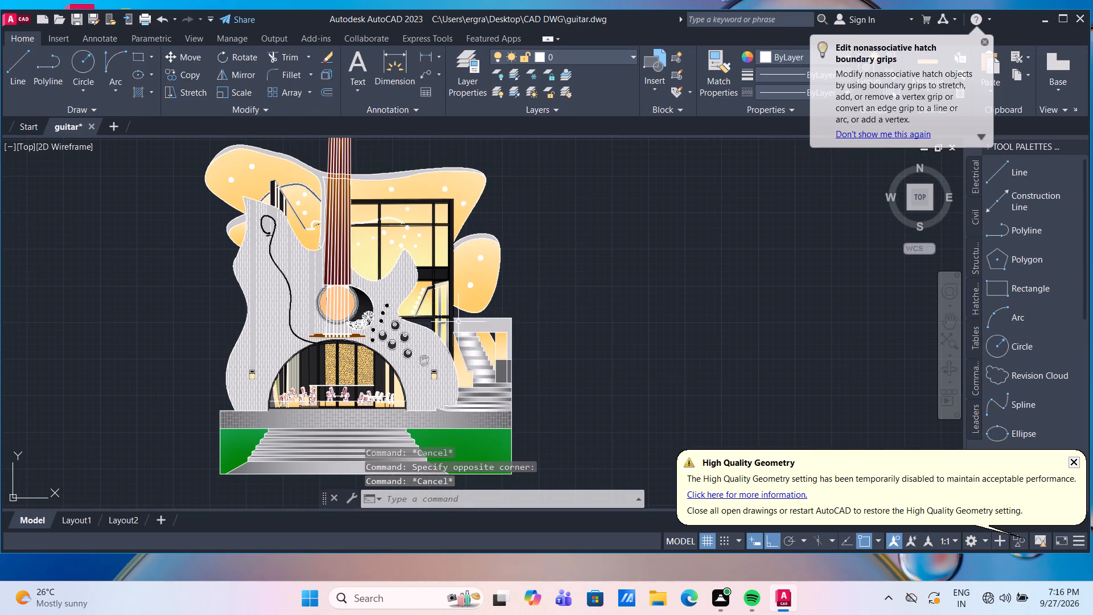
{"action": "middle_click_drag", "start_coordinate": [617, 294], "coordinate": [644, 313]}
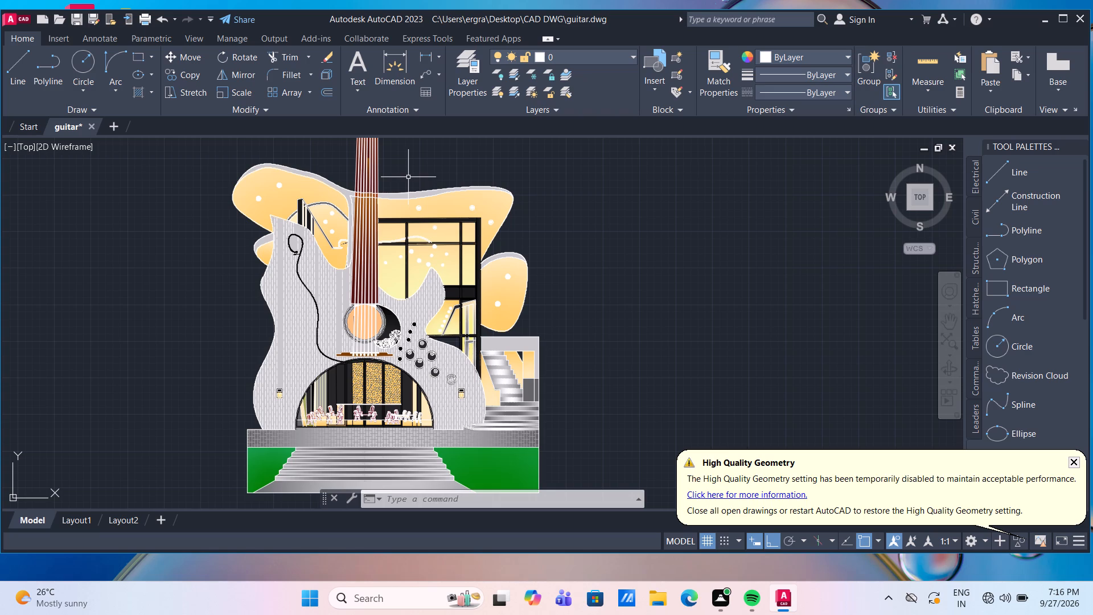
{"action": "middle_click_drag", "start_coordinate": [408, 177], "coordinate": [424, 202]}
{"action": "scroll", "coordinate": [423, 202], "scroll_direction": "down", "scroll_amount": 2}
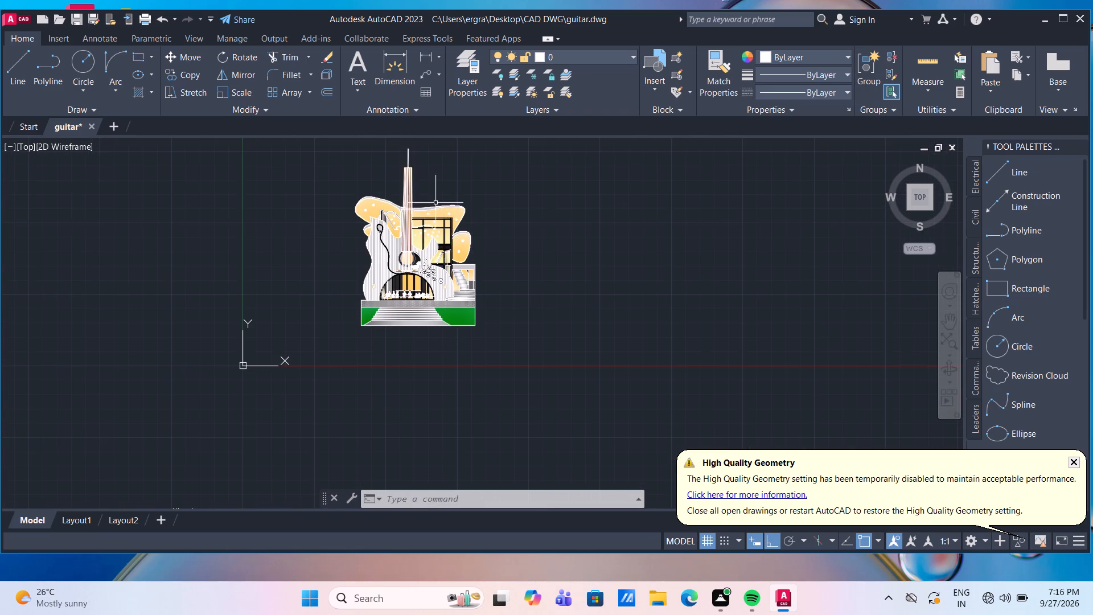
Examine the top end of the guitar neck and the thin mast rising above it.
{"action": "scroll", "coordinate": [444, 186], "scroll_direction": "up", "scroll_amount": 2}
{"action": "middle_click_drag", "start_coordinate": [429, 182], "coordinate": [459, 263]}
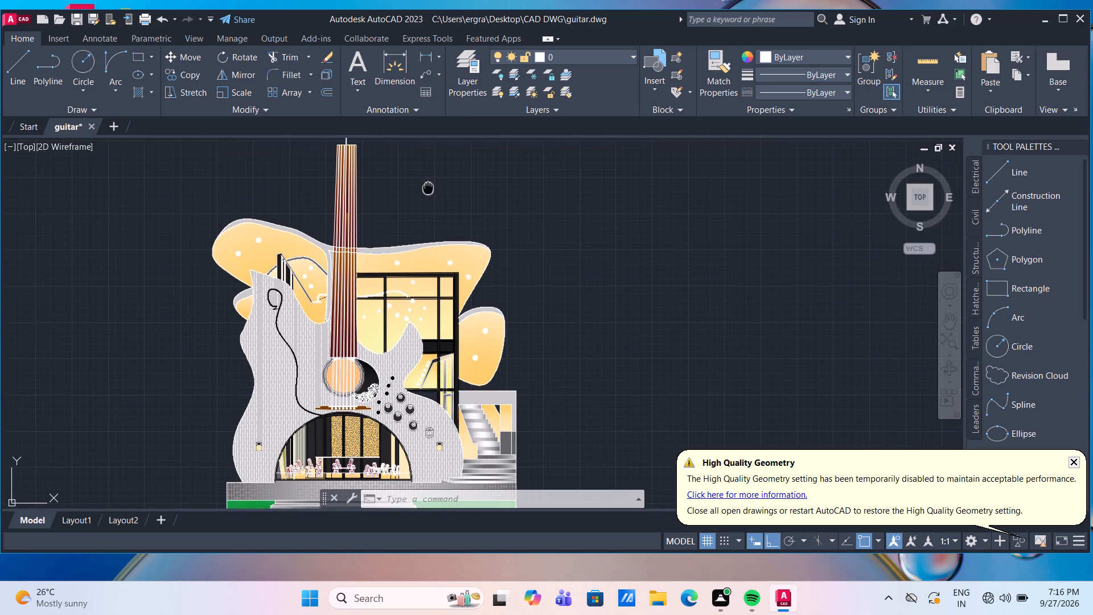
{"action": "middle_click_drag", "start_coordinate": [459, 263], "coordinate": [464, 289]}
{"action": "scroll", "coordinate": [397, 201], "scroll_direction": "up", "scroll_amount": 2}
{"action": "scroll", "coordinate": [372, 255], "scroll_direction": "up", "scroll_amount": 2}
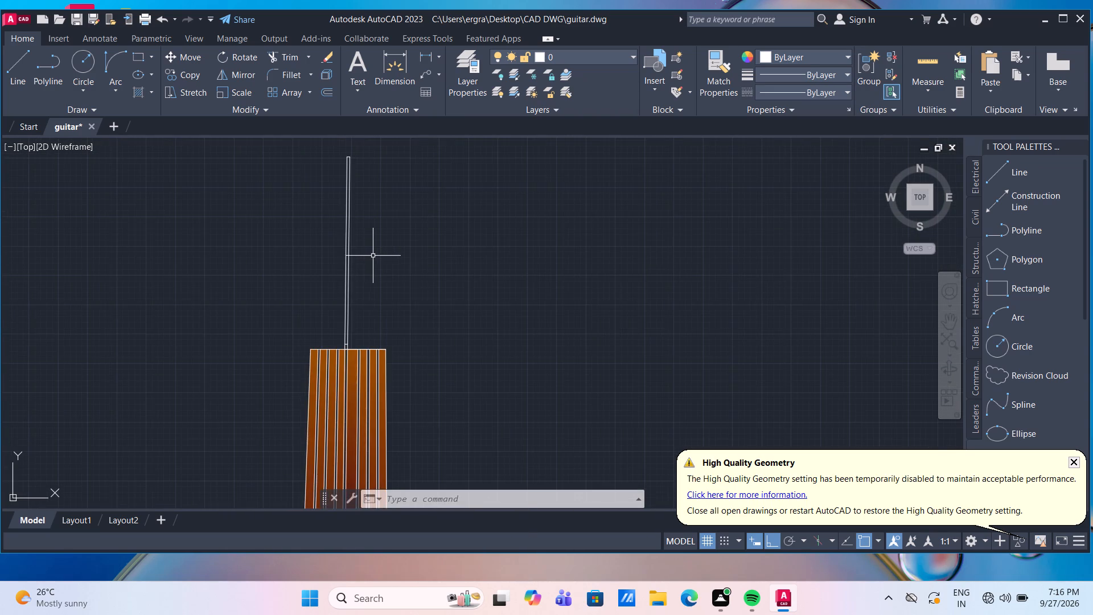
{"action": "middle_click_drag", "start_coordinate": [381, 294], "coordinate": [388, 281]}
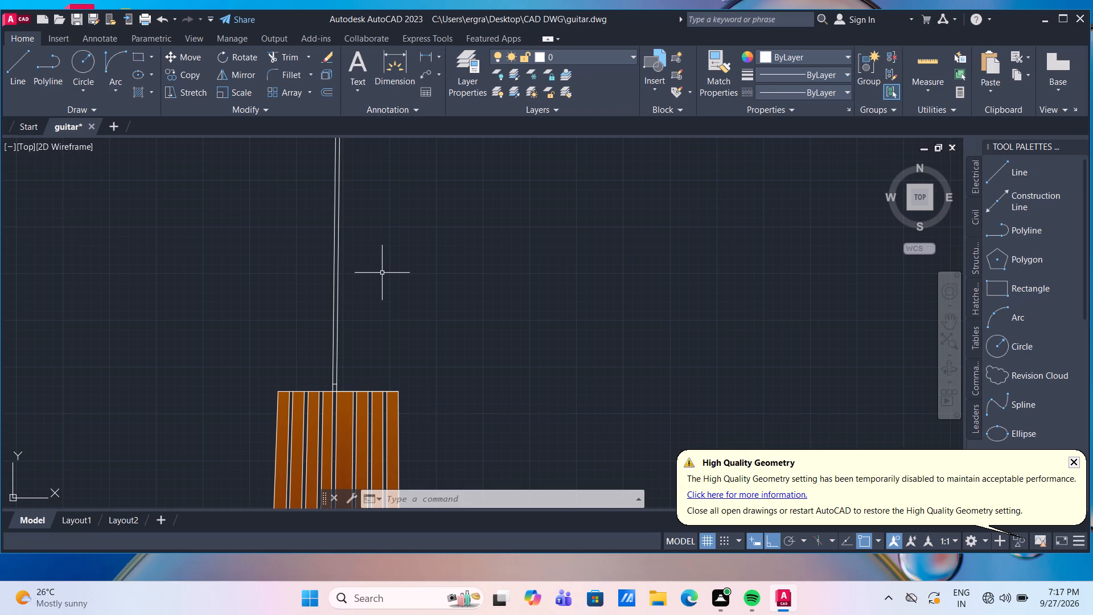
{"action": "scroll", "coordinate": [376, 265], "scroll_direction": "down", "scroll_amount": 3}
{"action": "scroll", "coordinate": [384, 232], "scroll_direction": "up", "scroll_amount": 2}
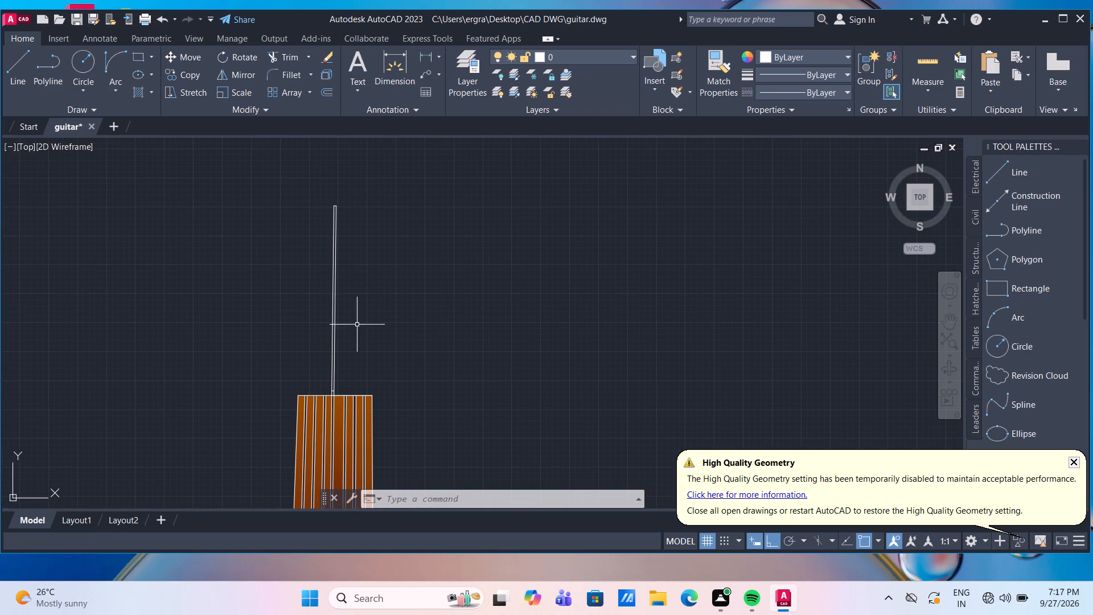
{"action": "middle_click", "coordinate": [359, 358]}
{"action": "scroll", "coordinate": [343, 393], "scroll_direction": "up", "scroll_amount": 1}
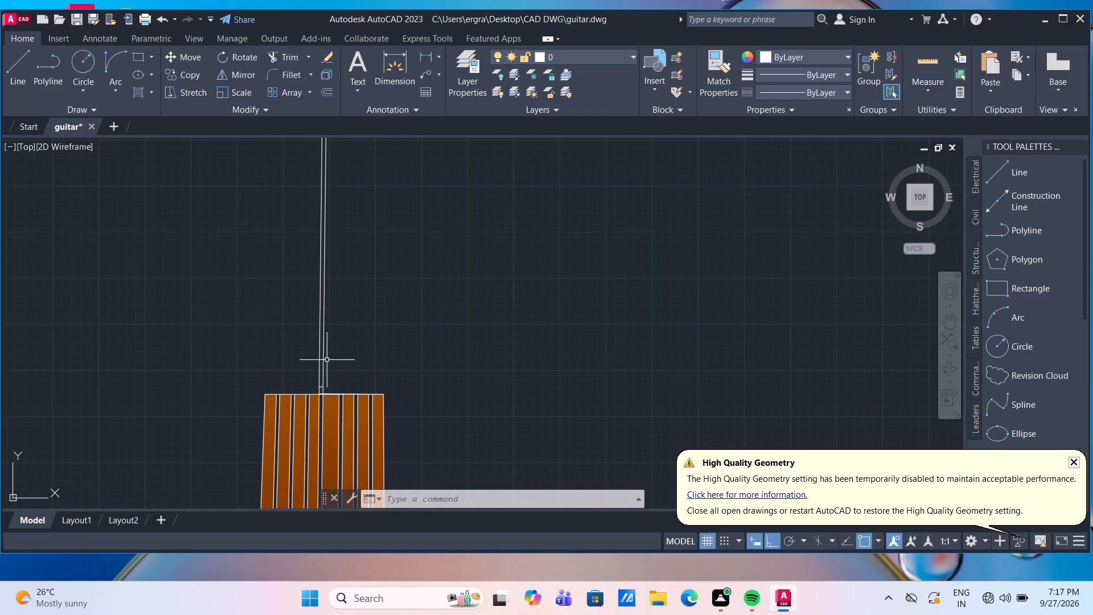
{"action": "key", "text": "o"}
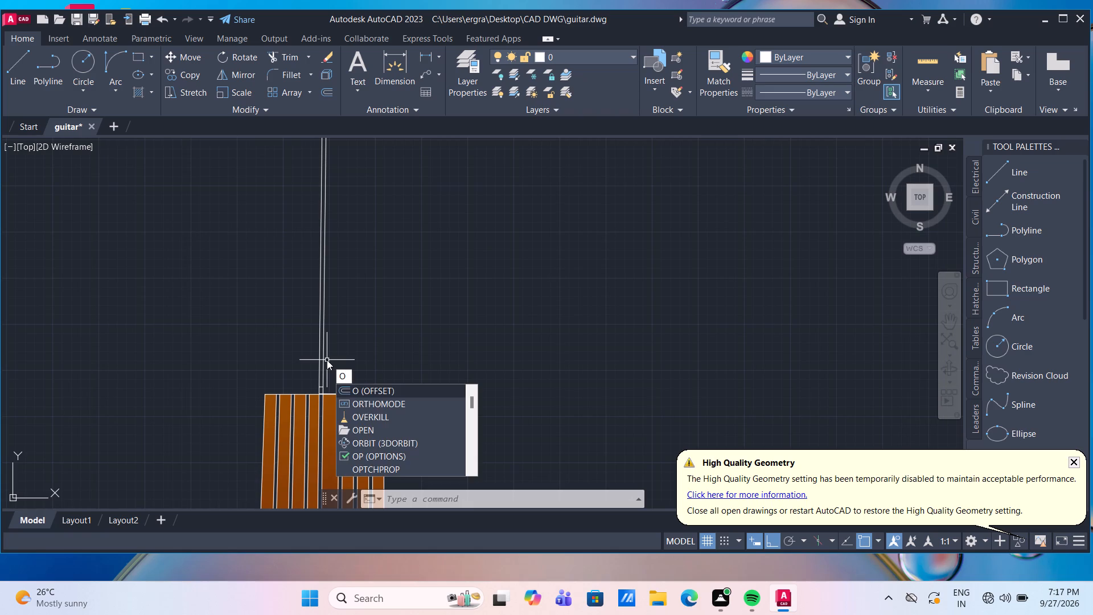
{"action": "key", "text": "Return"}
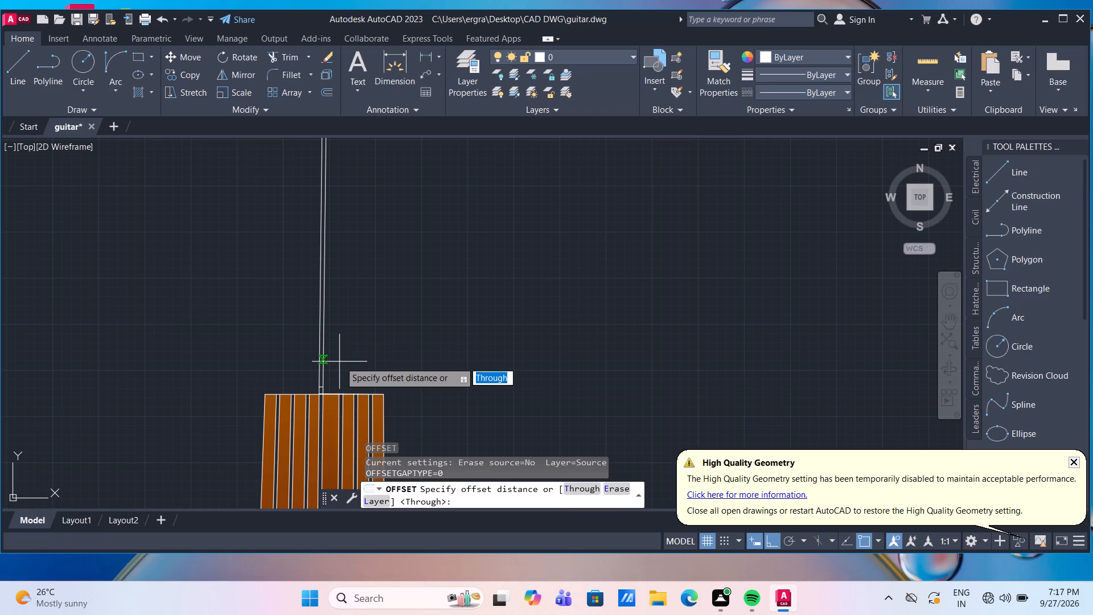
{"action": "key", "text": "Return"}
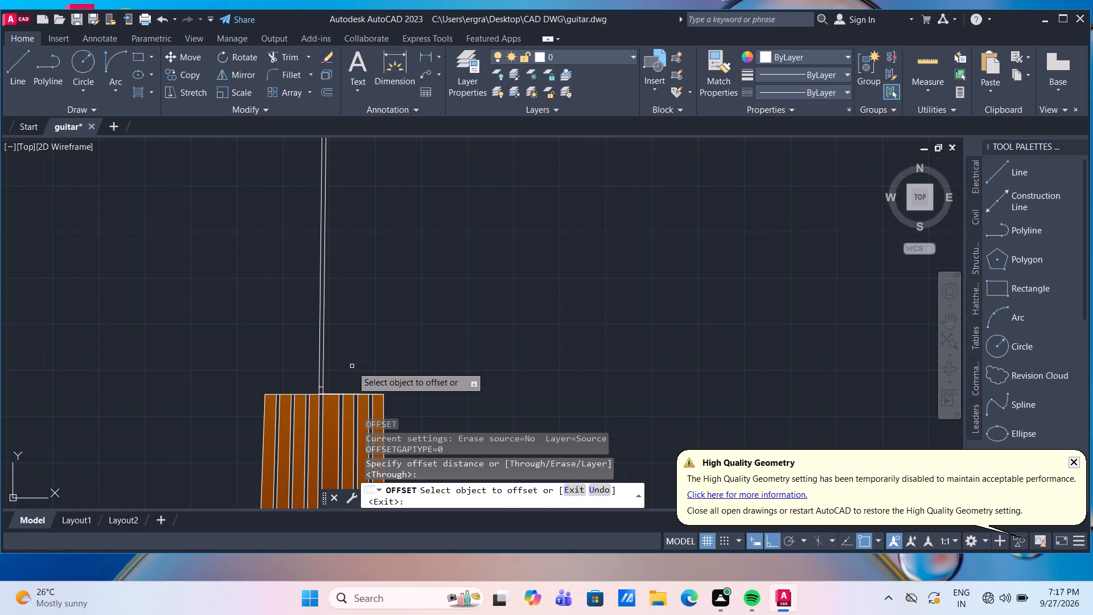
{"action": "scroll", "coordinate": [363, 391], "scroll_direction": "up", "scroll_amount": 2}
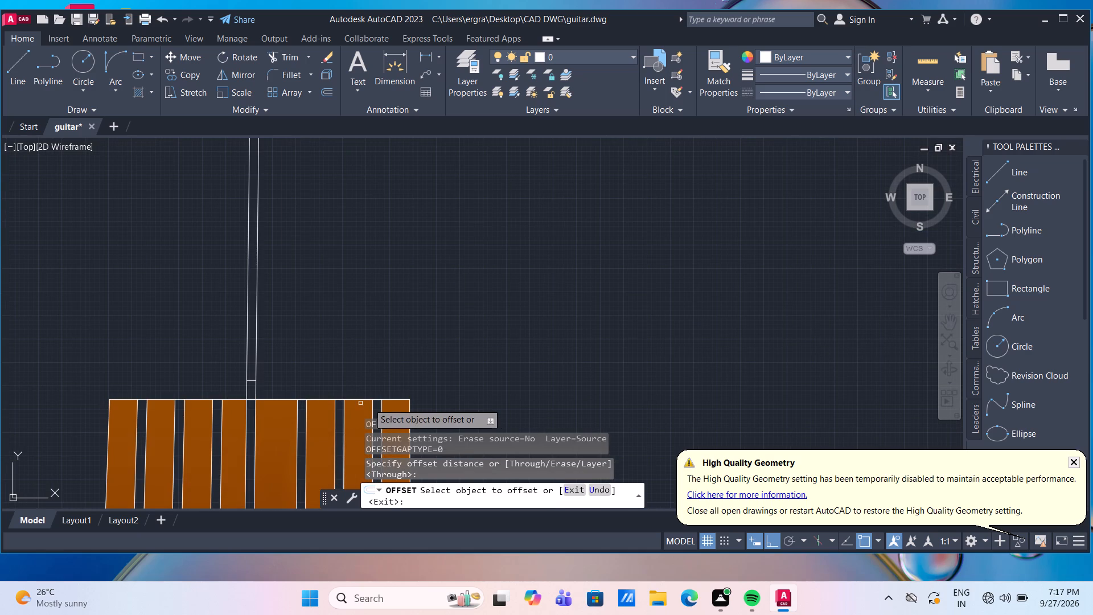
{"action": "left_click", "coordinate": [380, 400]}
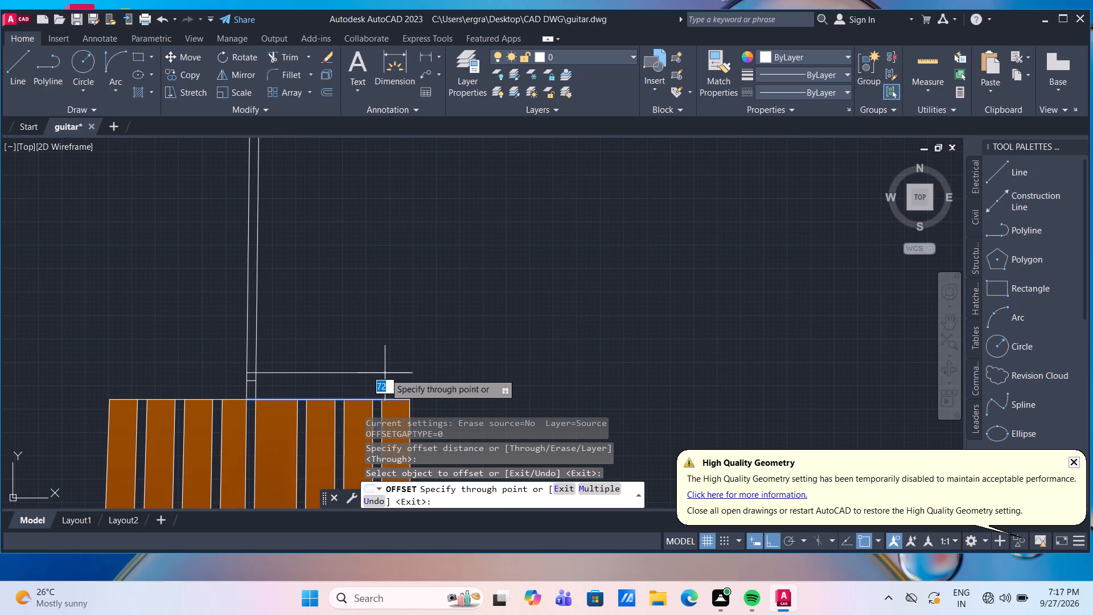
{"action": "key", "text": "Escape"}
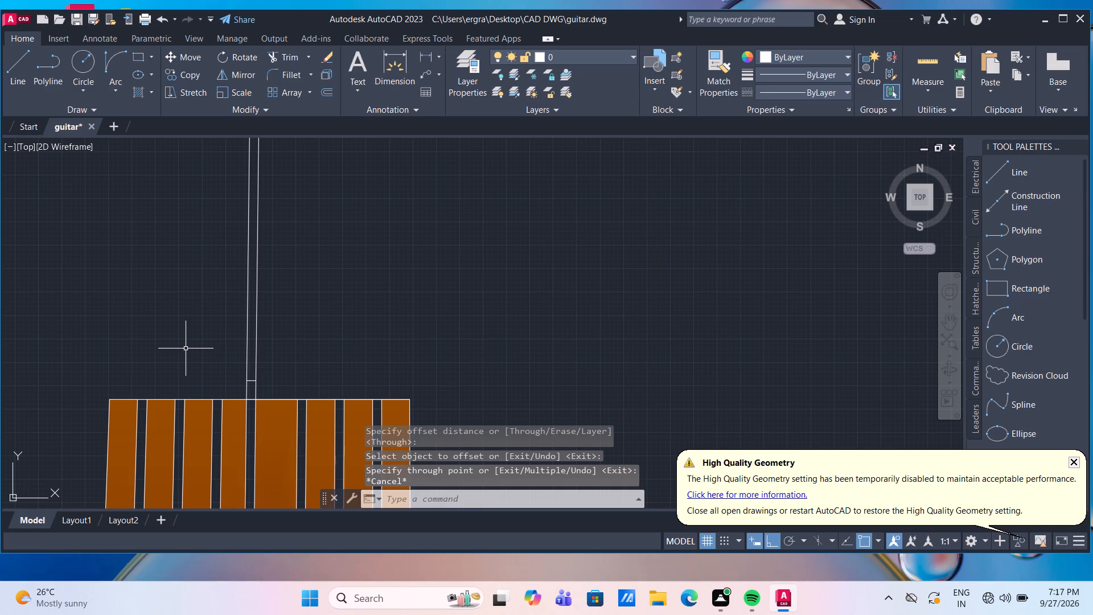
Offset the guitar neck's top edge line 50 upward.
{"action": "key", "text": "o"}
{"action": "key", "text": "Return"}
{"action": "key", "text": "Return"}
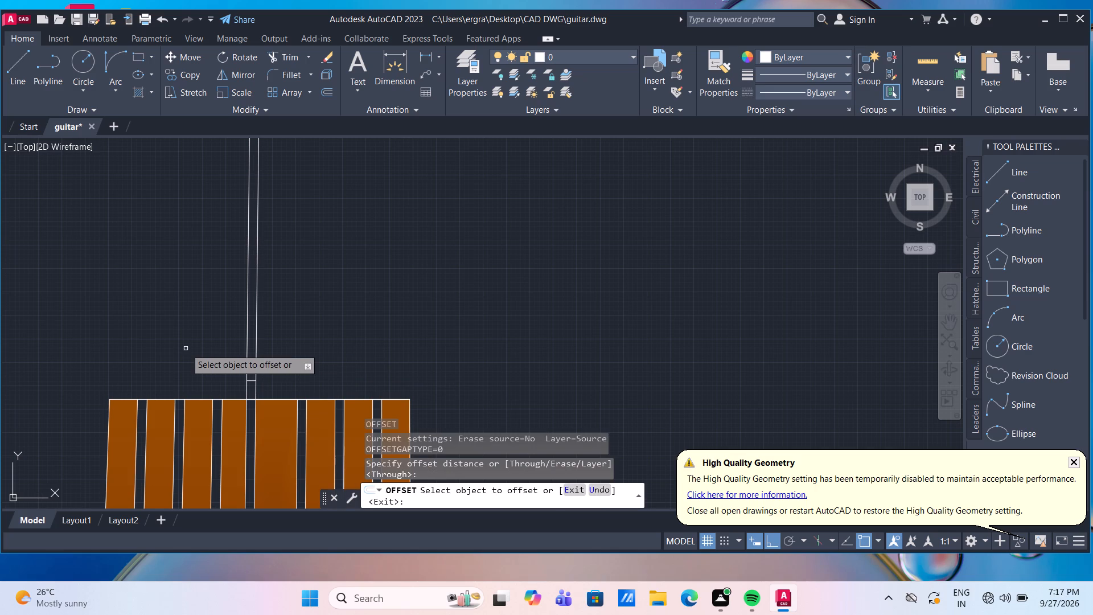
{"action": "left_click", "coordinate": [180, 401]}
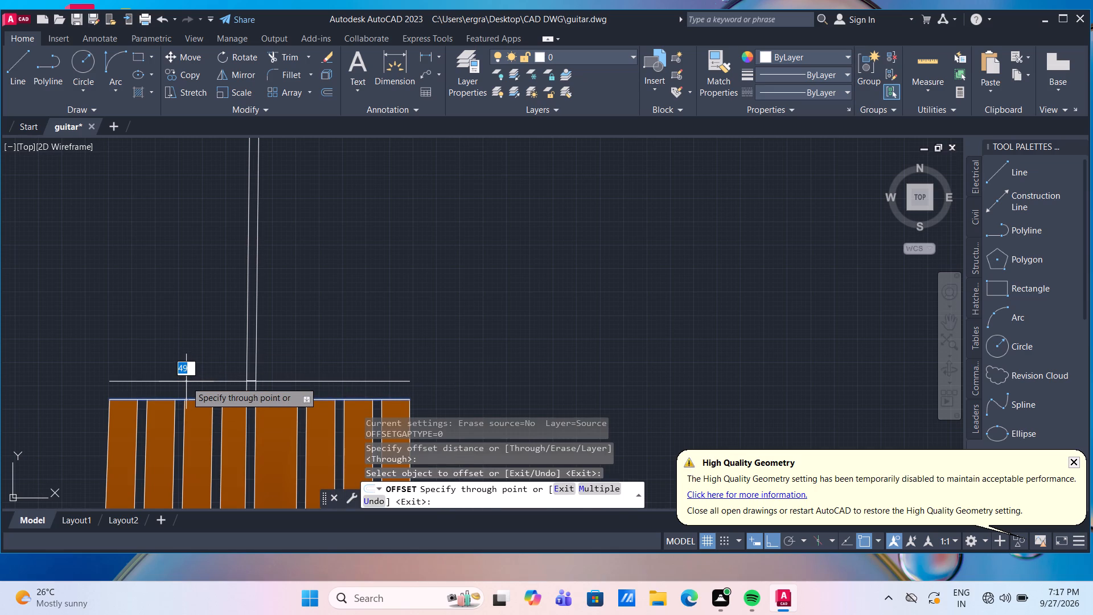
{"action": "type", "text": "50"}
{"action": "key", "text": "Return"}
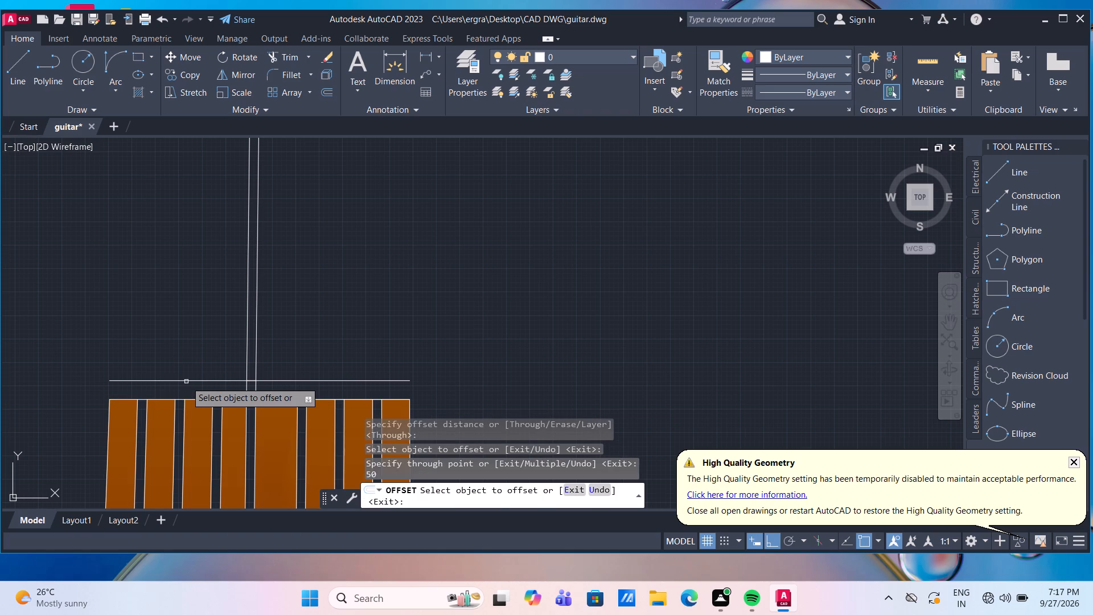
Offset the new horizontal line just above the neck 1800 upward, towards the mast's tip.
{"action": "left_click_drag", "start_coordinate": [206, 380], "coordinate": [214, 371]}
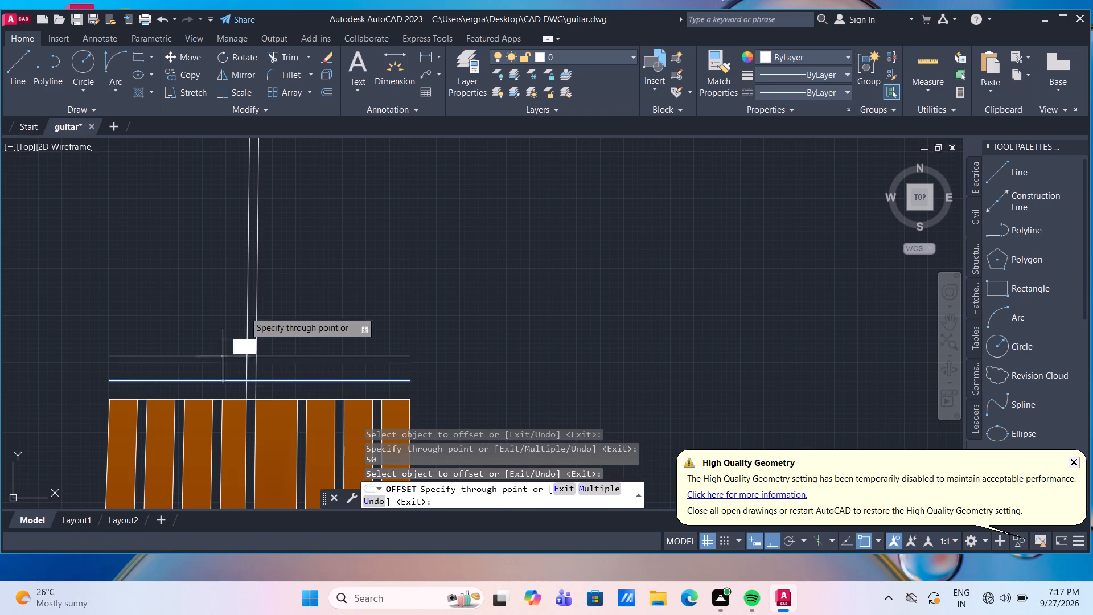
{"action": "scroll", "coordinate": [245, 253], "scroll_direction": "down", "scroll_amount": 2}
{"action": "middle_click_drag", "start_coordinate": [303, 210], "coordinate": [298, 241]}
{"action": "scroll", "coordinate": [298, 241], "scroll_direction": "down", "scroll_amount": 1}
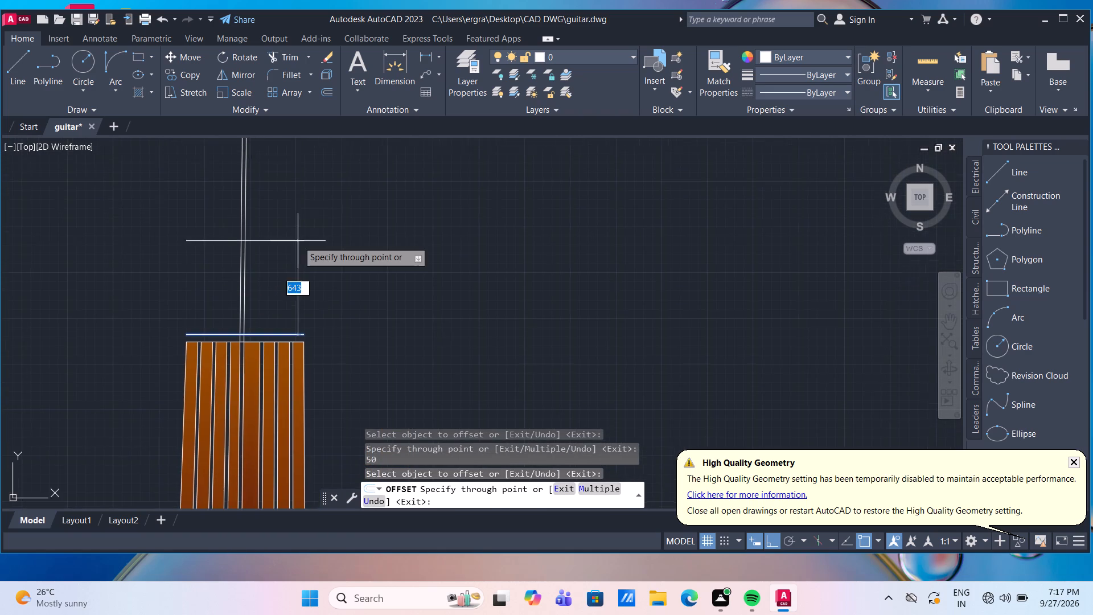
{"action": "scroll", "coordinate": [298, 241], "scroll_direction": "down", "scroll_amount": 2}
{"action": "scroll", "coordinate": [300, 206], "scroll_direction": "up", "scroll_amount": 2}
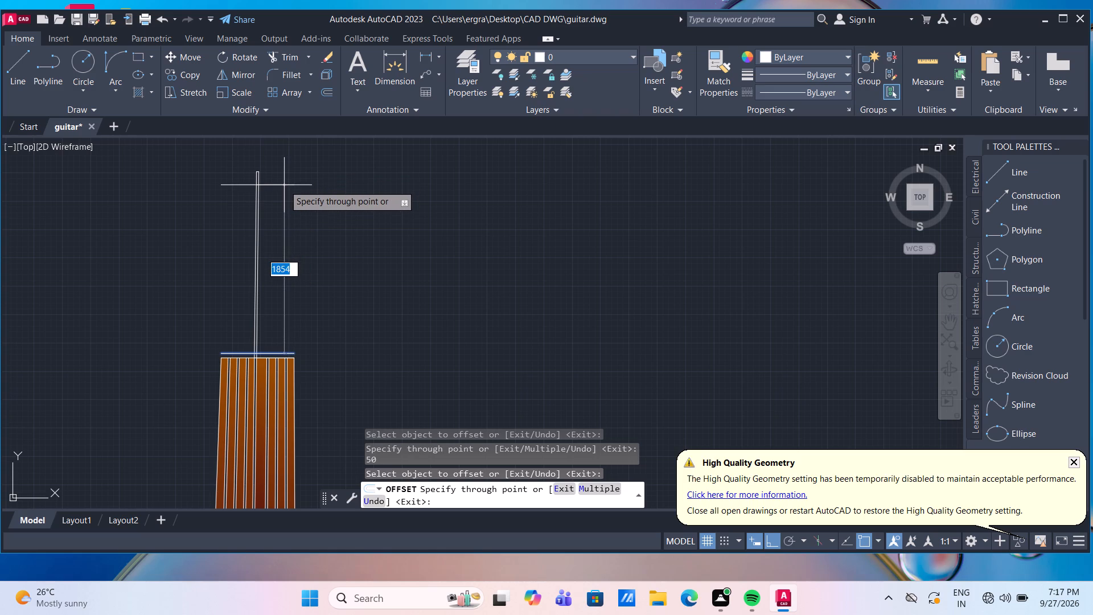
{"action": "type", "text": "1800"}
{"action": "key", "text": "Return"}
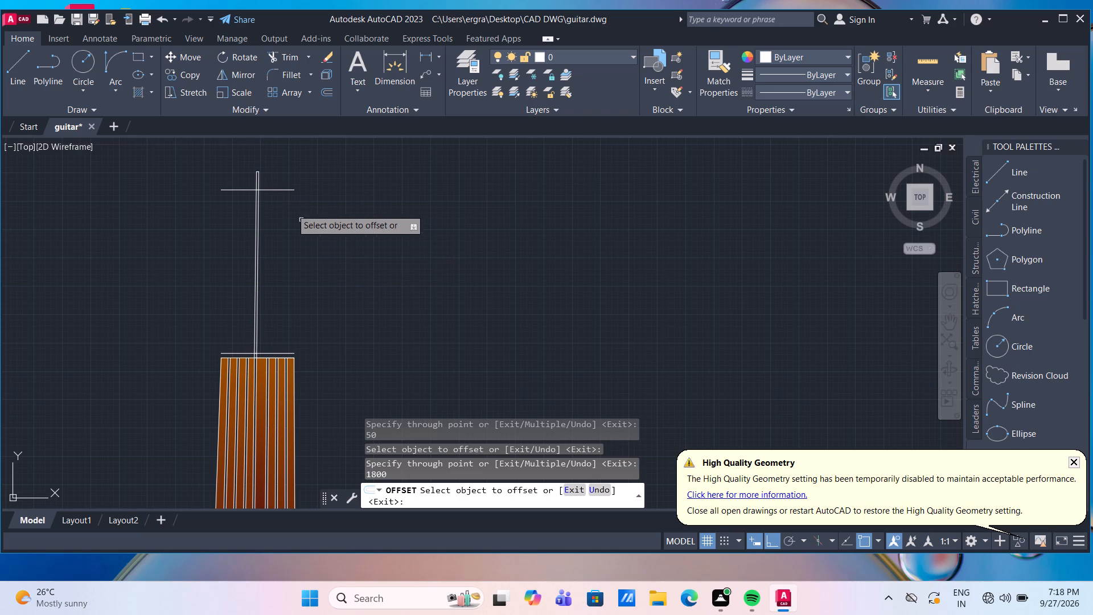
Offset the uppermost horizontal line near the mast's tip 300 downward and finish offsetting.
{"action": "scroll", "coordinate": [267, 153], "scroll_direction": "up", "scroll_amount": 3}
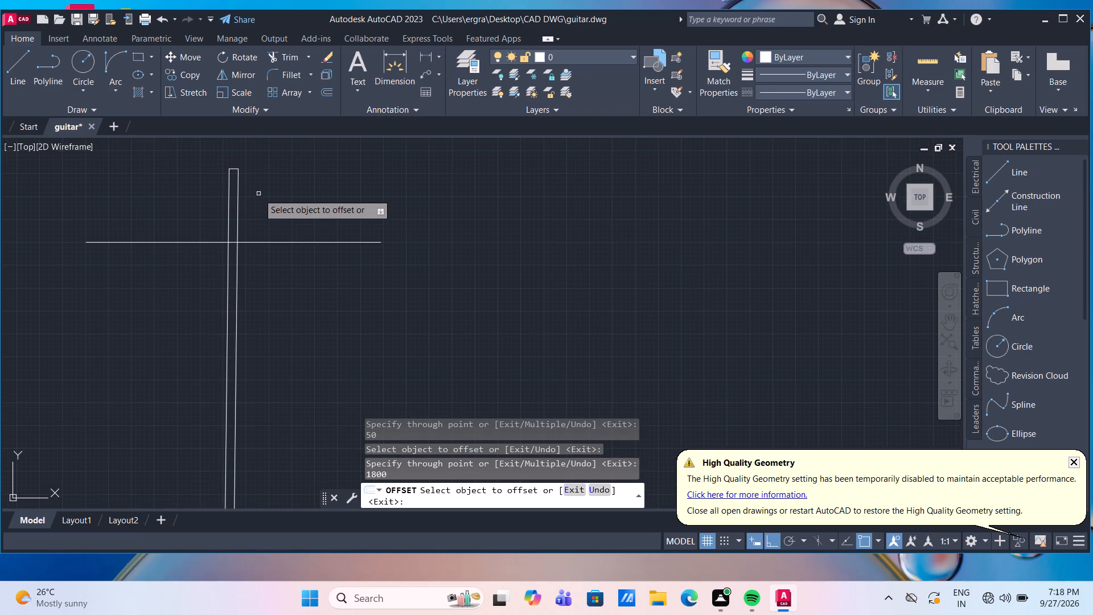
{"action": "scroll", "coordinate": [260, 198], "scroll_direction": "down", "scroll_amount": 2}
{"action": "left_click", "coordinate": [269, 215]}
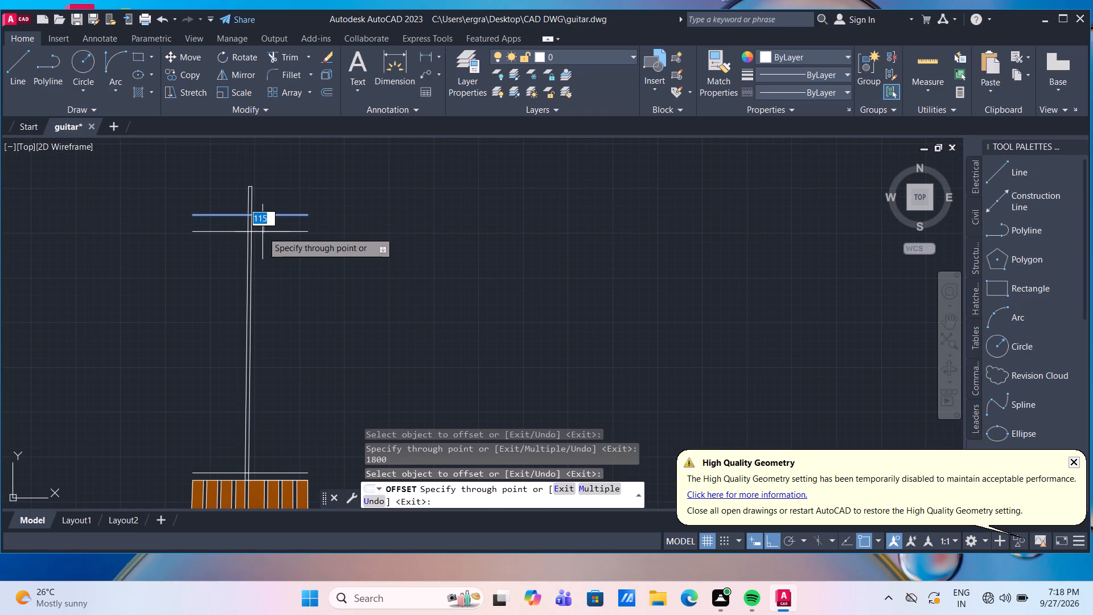
{"action": "type", "text": "300"}
{"action": "key", "text": "Return"}
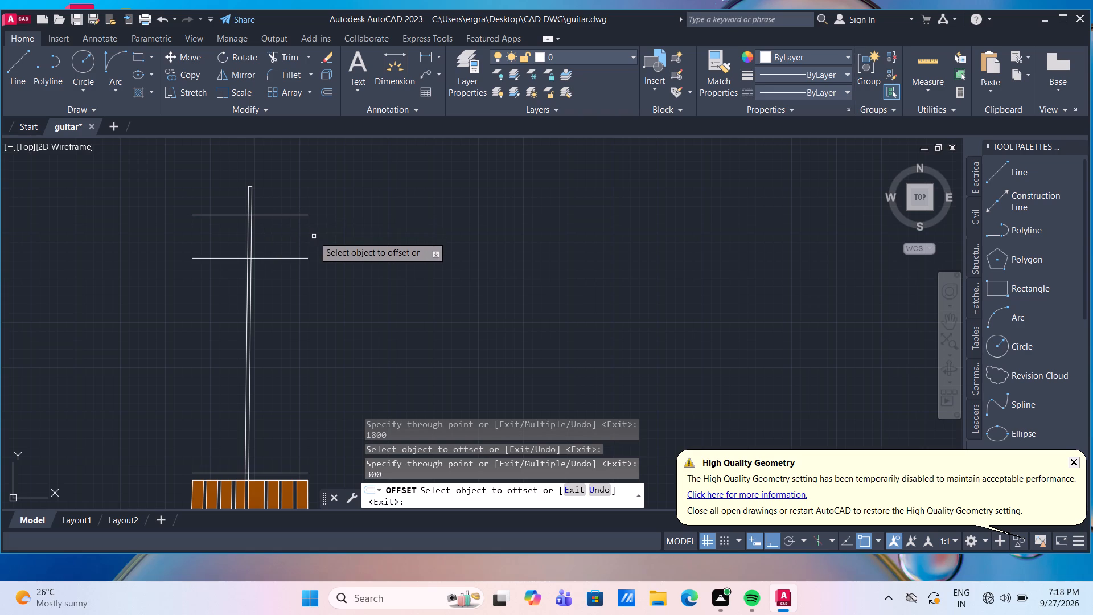
{"action": "middle_click_drag", "start_coordinate": [350, 227], "coordinate": [372, 209]}
{"action": "key", "text": "Escape"}
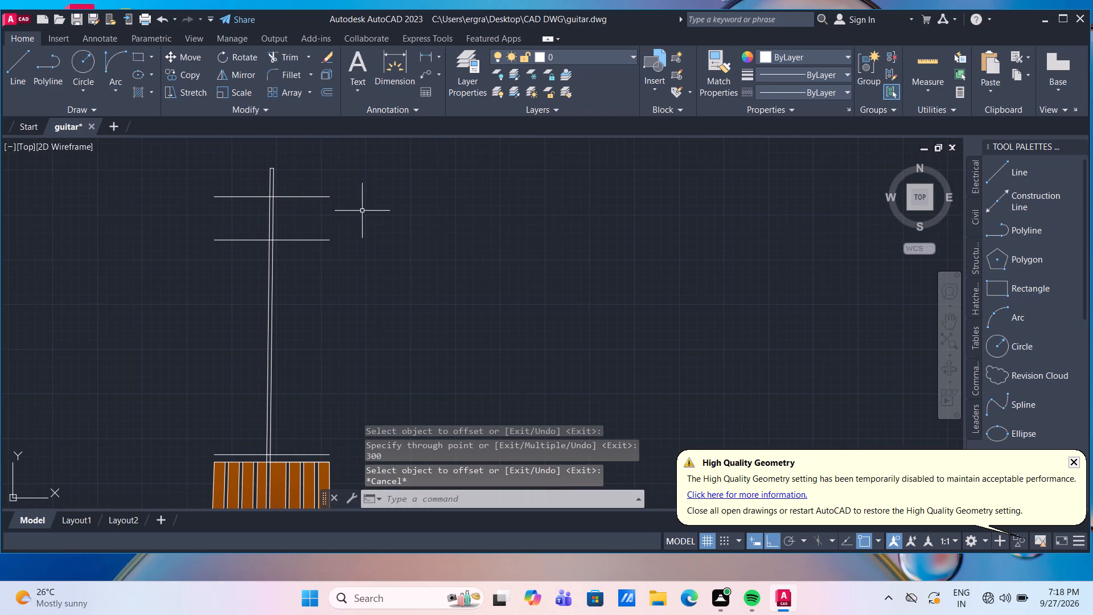
Draw a vertical line from the right end of the lower upper-mast line down to the neck's top right corner.
{"action": "left_click_drag", "start_coordinate": [29, 54], "coordinate": [29, 60]}
{"action": "middle_click_drag", "start_coordinate": [347, 268], "coordinate": [373, 201]}
{"action": "left_click", "coordinate": [352, 173]}
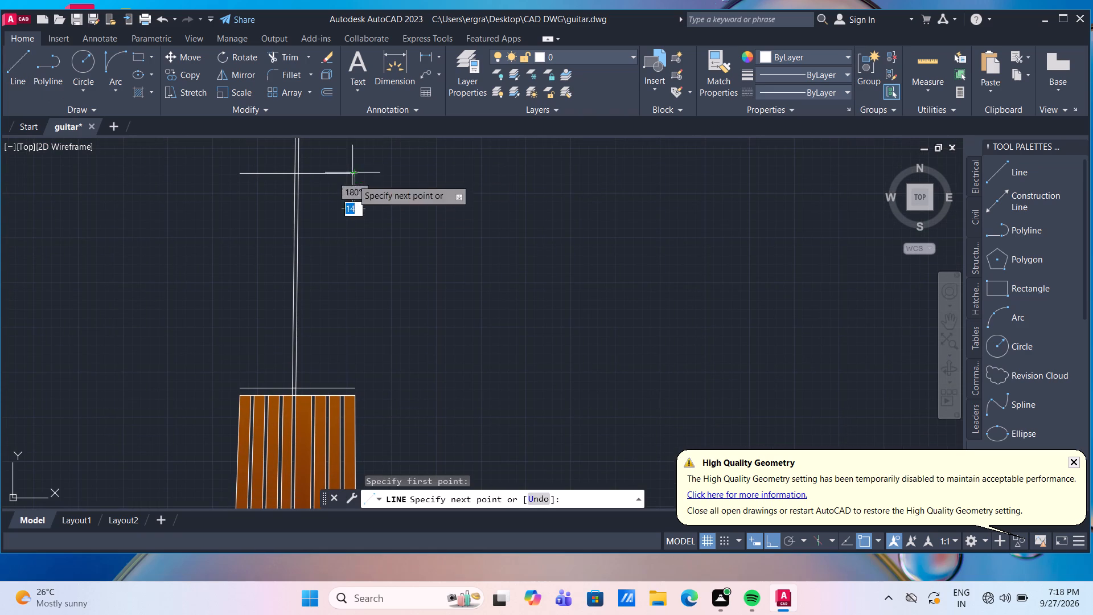
{"action": "left_click", "coordinate": [351, 393]}
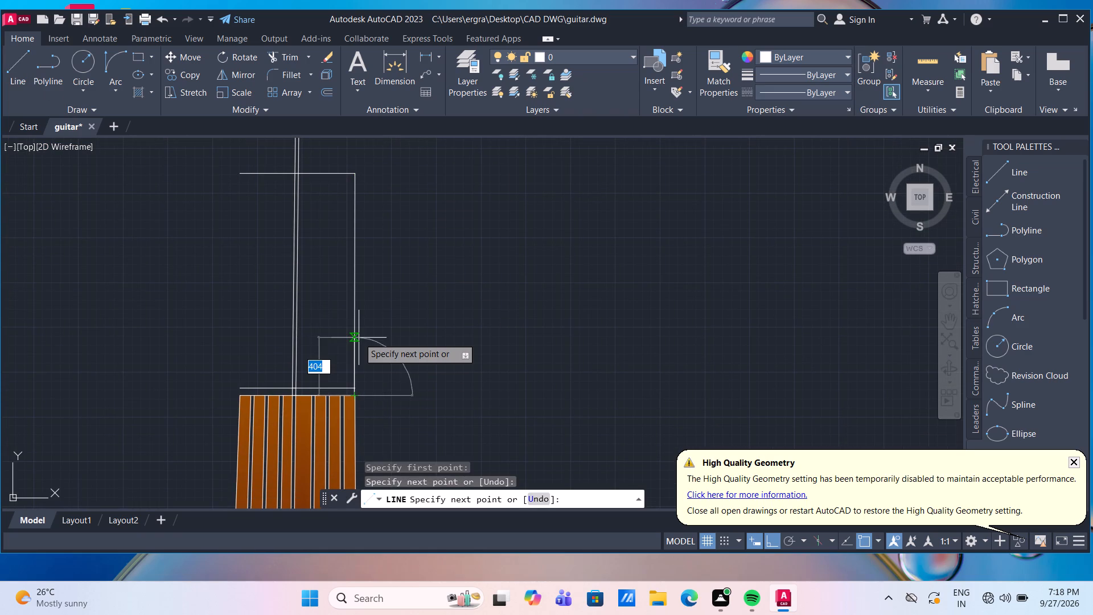
{"action": "key", "text": "Return"}
{"action": "scroll", "coordinate": [361, 412], "scroll_direction": "up", "scroll_amount": 1}
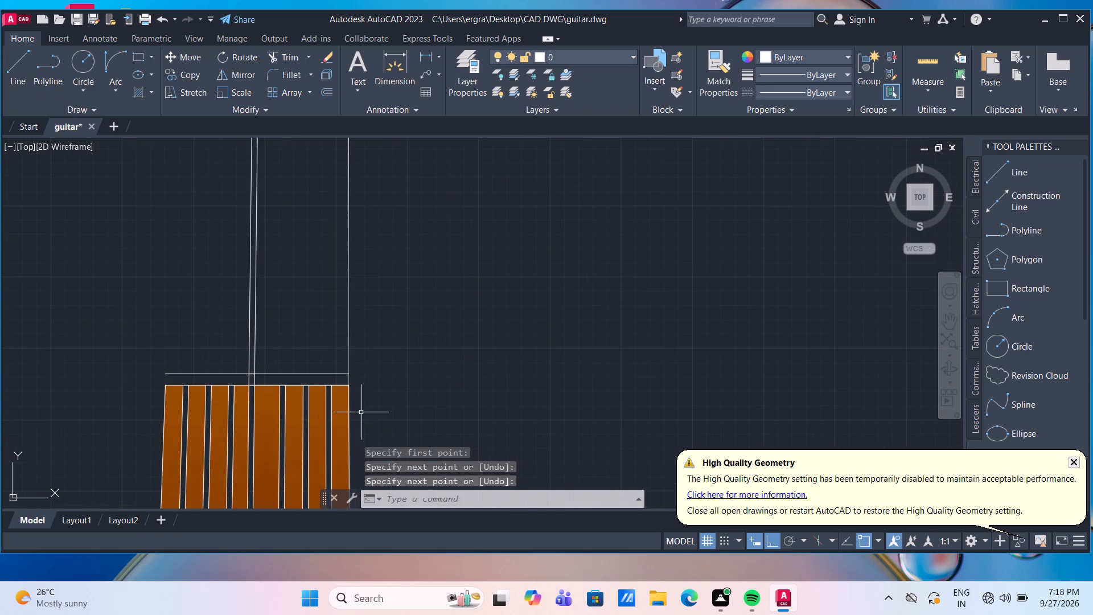
{"action": "scroll", "coordinate": [377, 375], "scroll_direction": "down", "scroll_amount": 1}
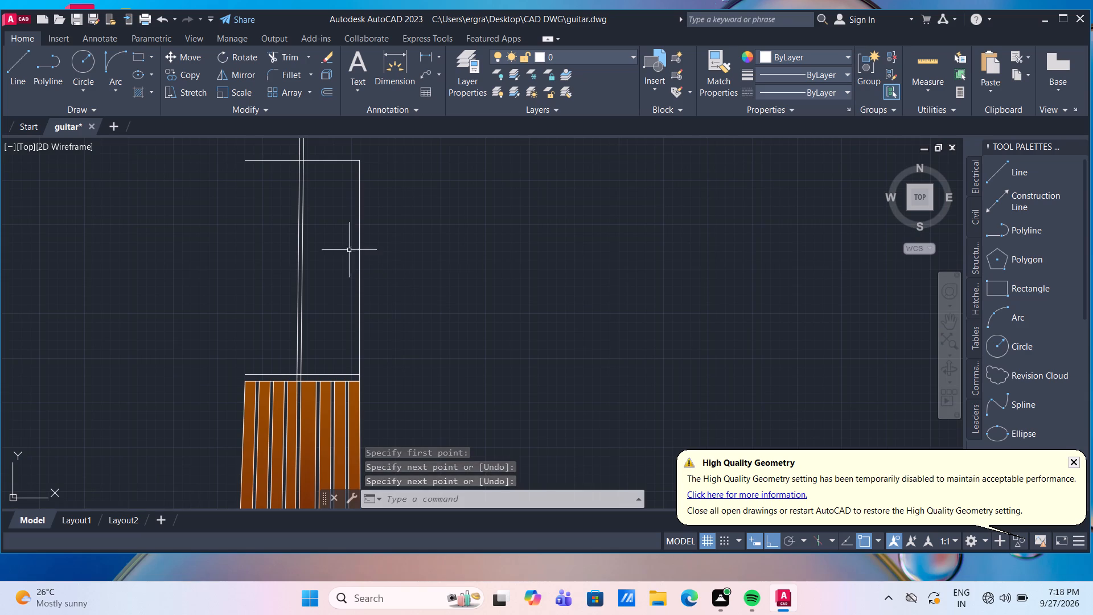
Draw a rectangle around the mast between the second-highest horizontal line's right end and the left end of the line just above the neck.
{"action": "left_click", "coordinate": [138, 57]}
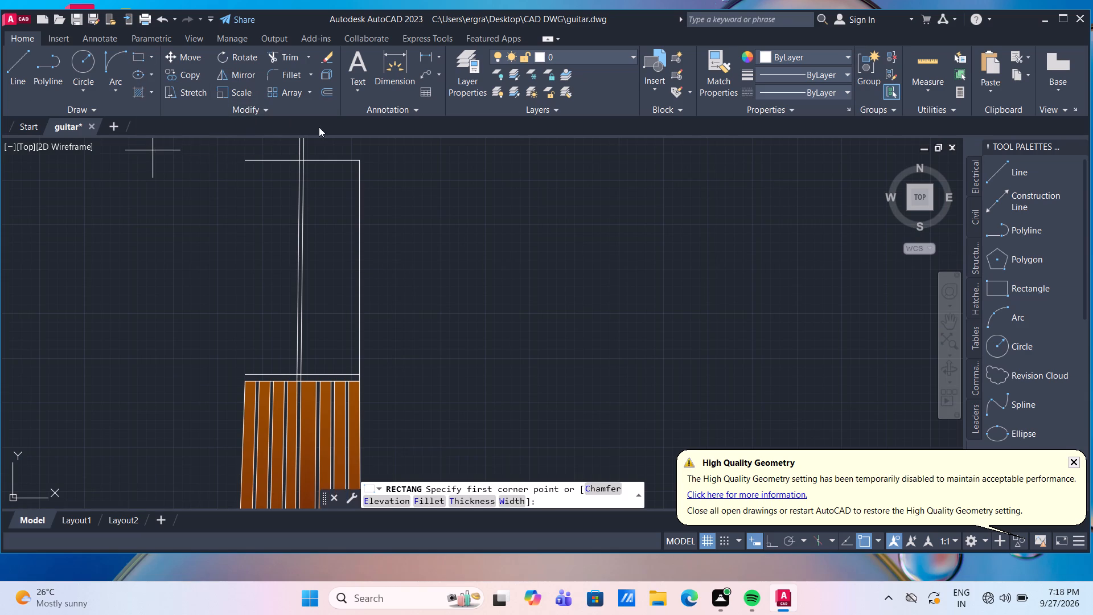
{"action": "left_click", "coordinate": [361, 163]}
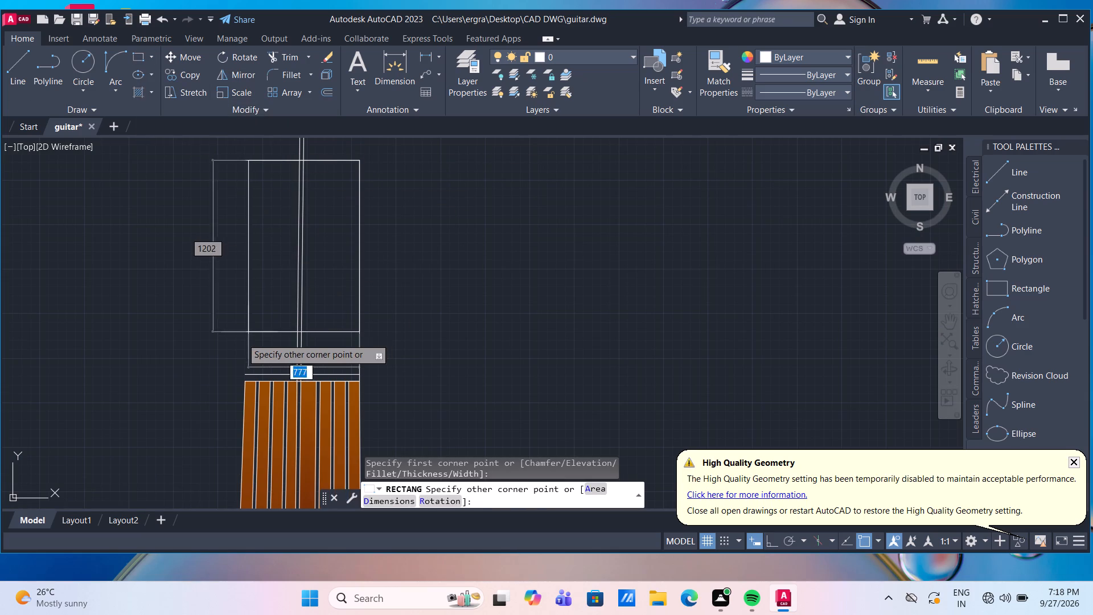
{"action": "left_click", "coordinate": [247, 372]}
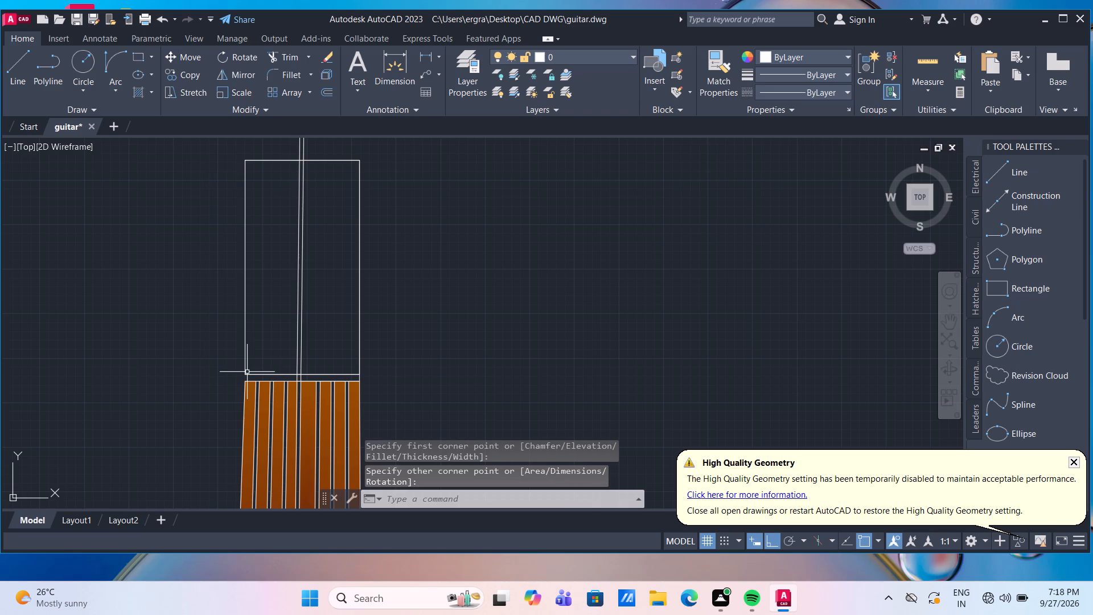
{"action": "scroll", "coordinate": [370, 361], "scroll_direction": "up", "scroll_amount": 3}
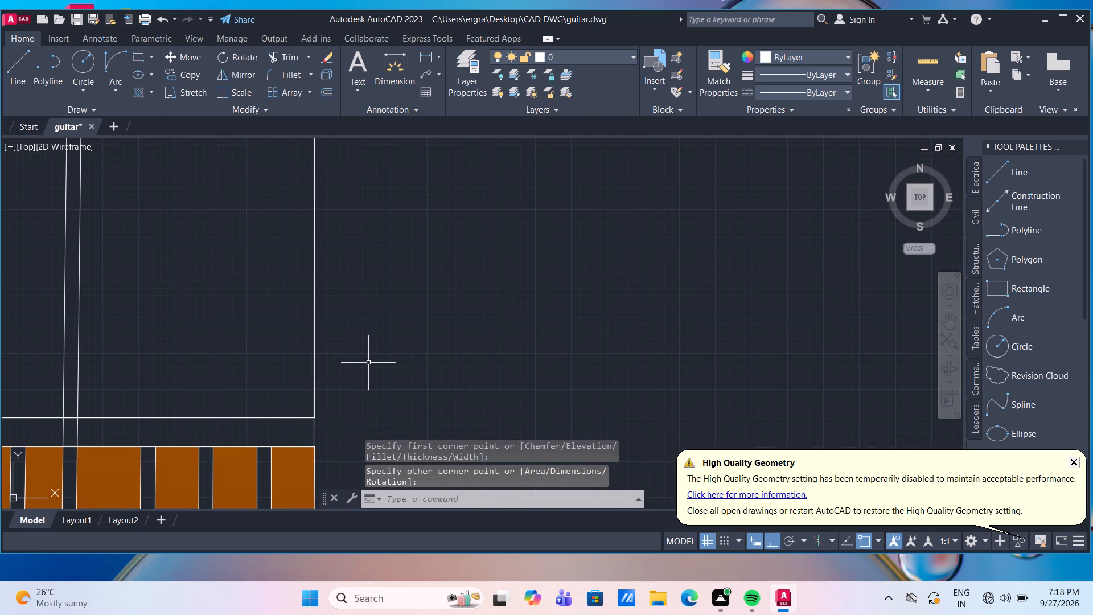
{"action": "left_click", "coordinate": [313, 350]}
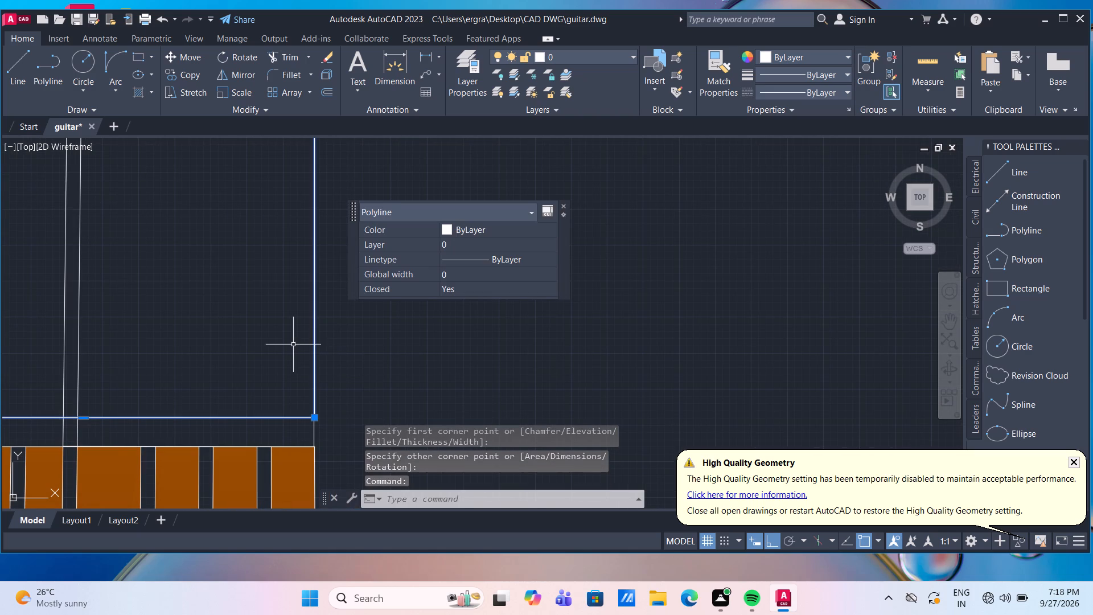
{"action": "key", "text": "Escape"}
{"action": "scroll", "coordinate": [293, 345], "scroll_direction": "down", "scroll_amount": 2}
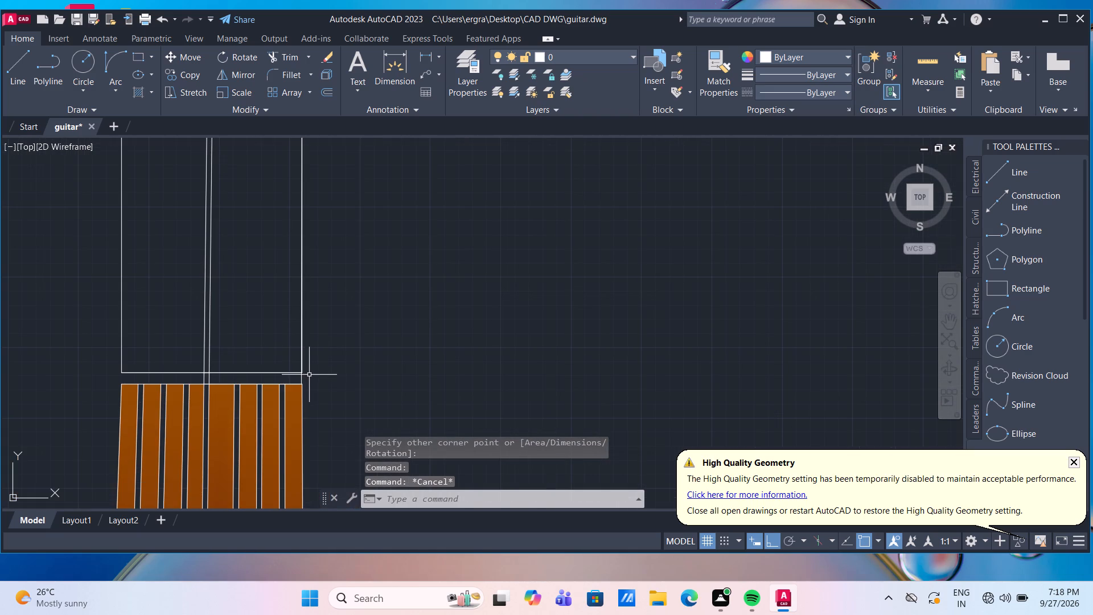
{"action": "scroll", "coordinate": [310, 376], "scroll_direction": "up", "scroll_amount": 2}
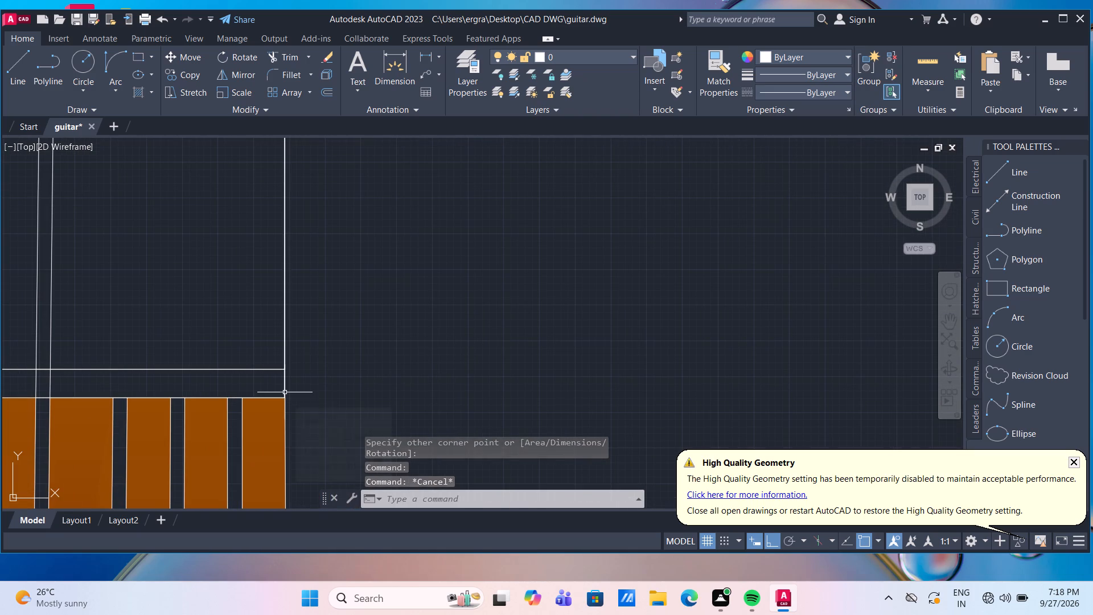
Erase the separate vertical line overlapping the headstock rectangle's right side and reaching down to the neck.
{"action": "left_click", "coordinate": [285, 392]}
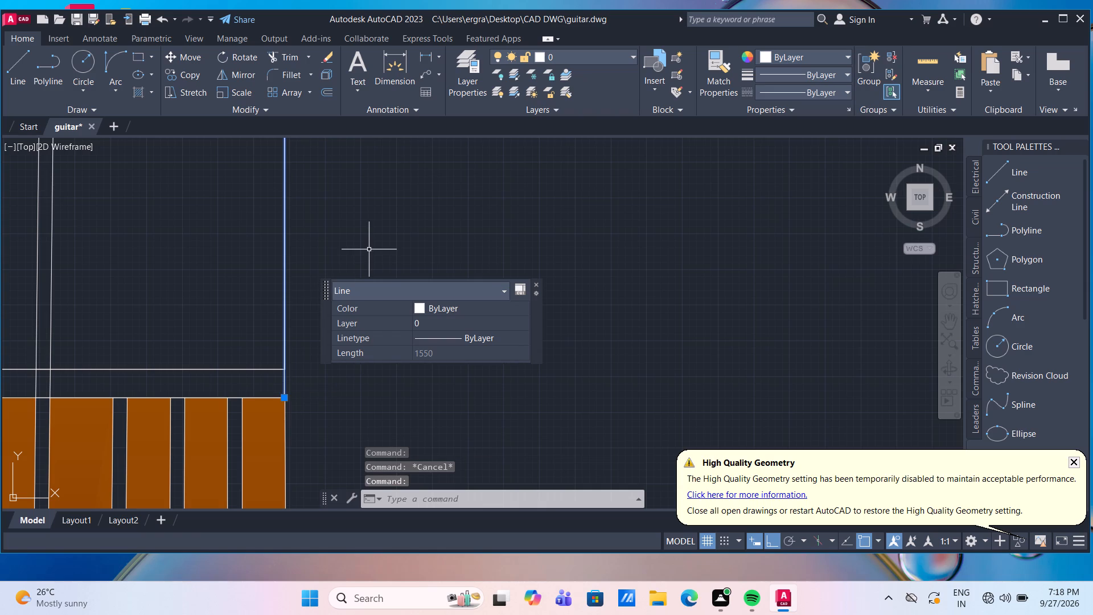
{"action": "key", "text": "Delete"}
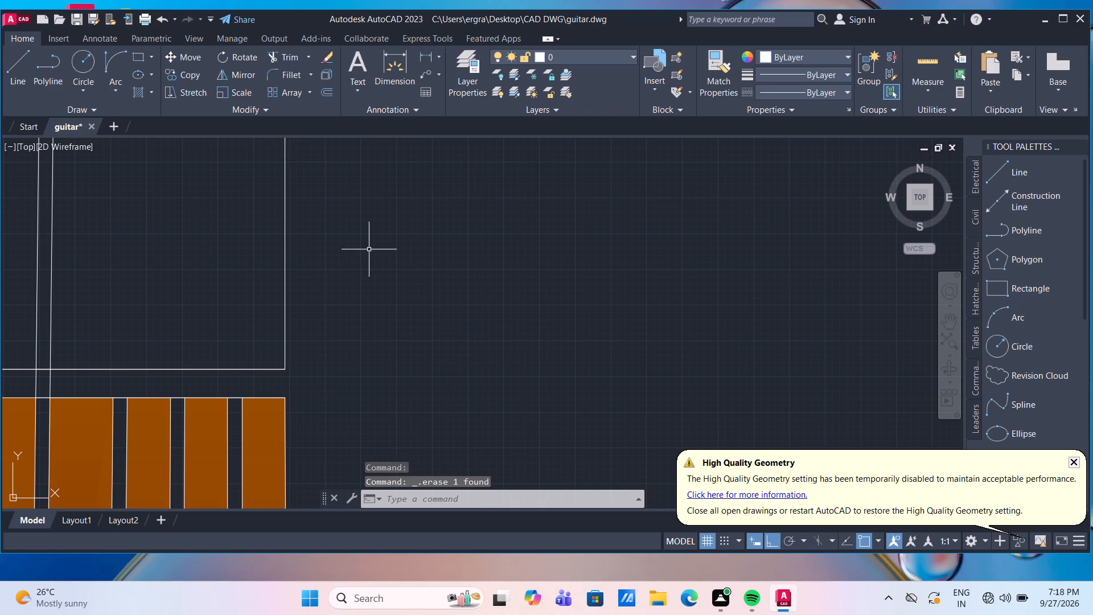
Draw three connected lines from the rectangle's top edge up to the horizontal line, about 396 along it, and back down.
{"action": "scroll", "coordinate": [369, 249], "scroll_direction": "down", "scroll_amount": 3}
{"action": "middle_click_drag", "start_coordinate": [326, 241], "coordinate": [315, 334]}
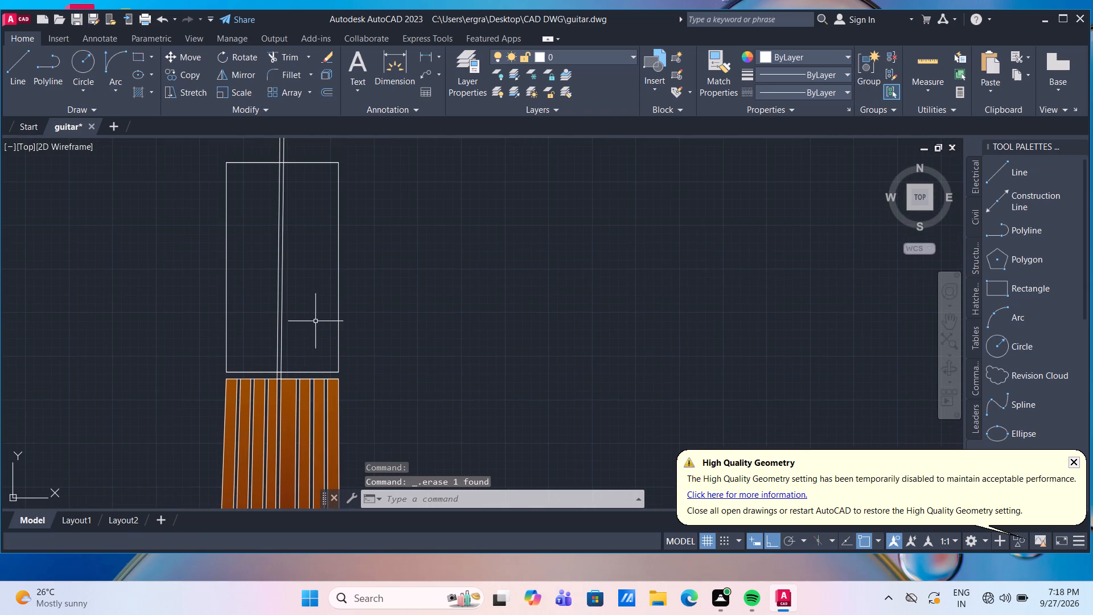
{"action": "scroll", "coordinate": [314, 314], "scroll_direction": "down", "scroll_amount": 1}
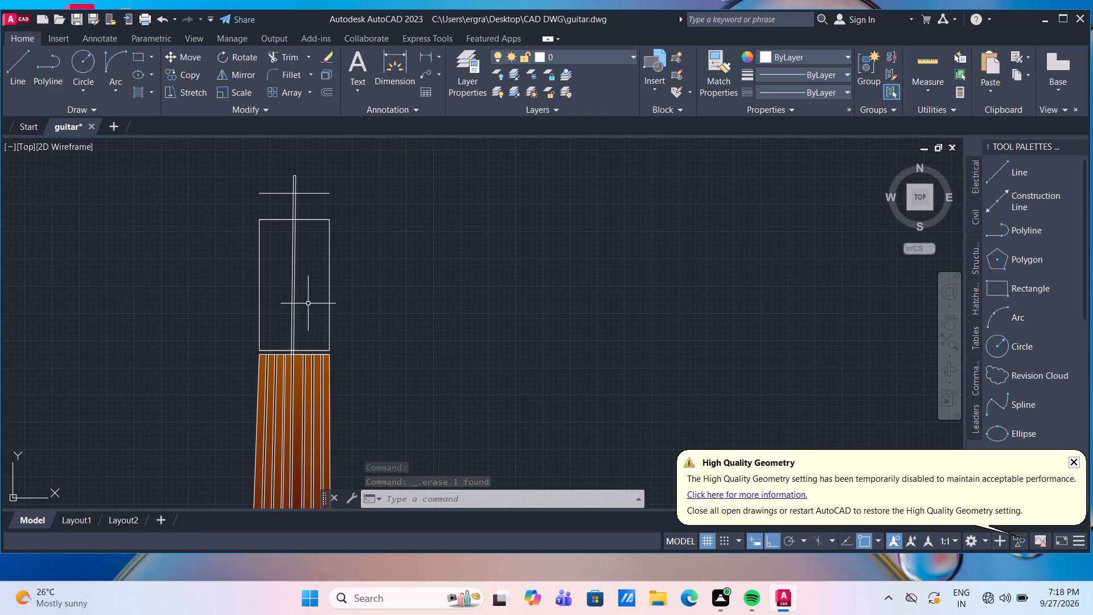
{"action": "scroll", "coordinate": [263, 174], "scroll_direction": "up", "scroll_amount": 1}
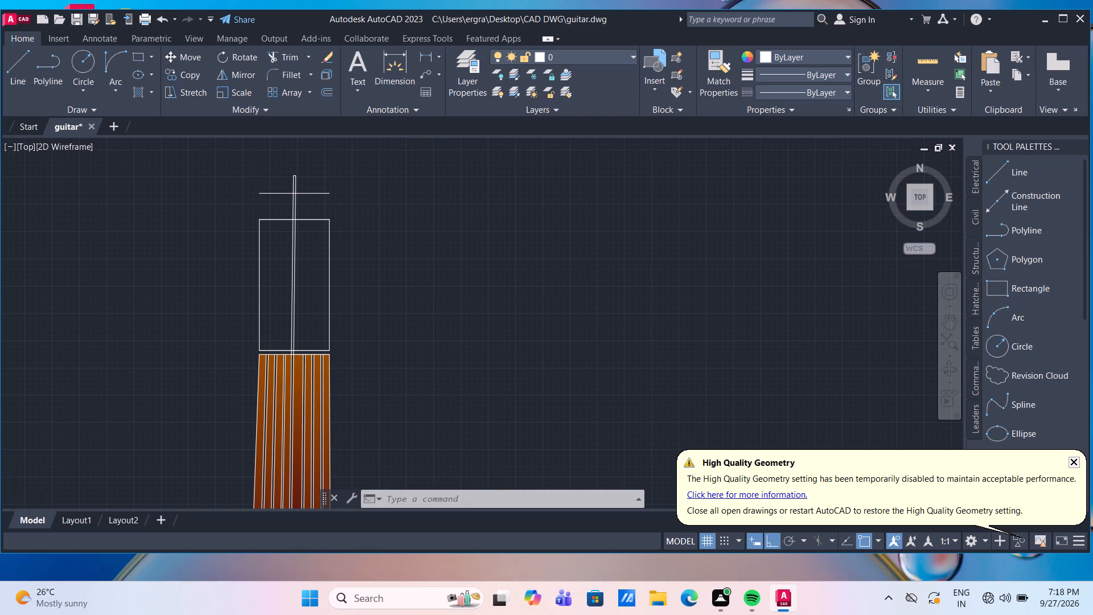
{"action": "scroll", "coordinate": [263, 174], "scroll_direction": "up", "scroll_amount": 1}
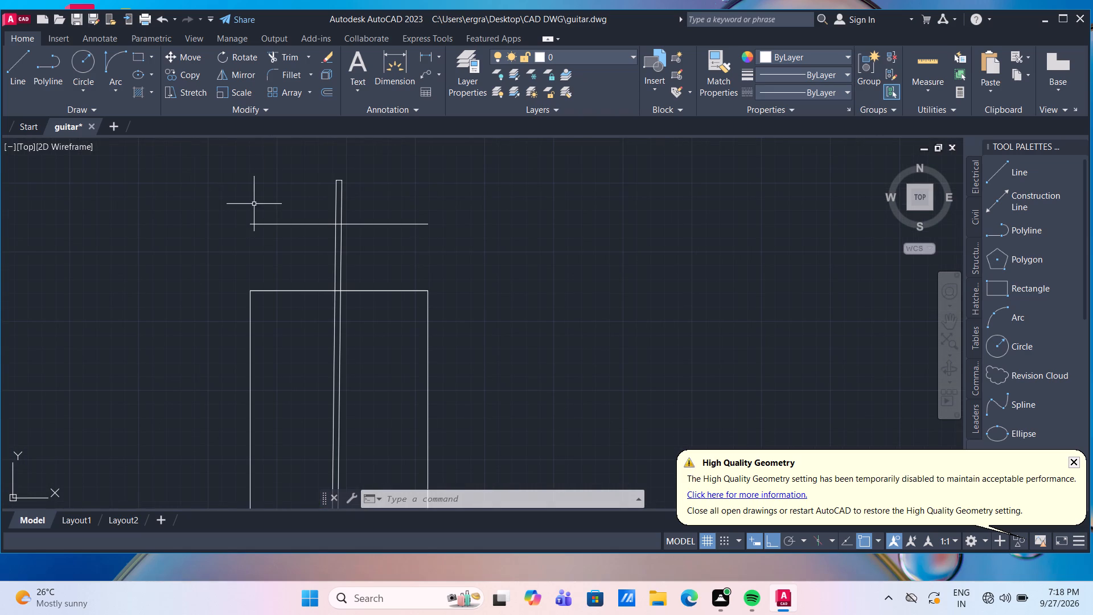
{"action": "middle_click_drag", "start_coordinate": [295, 248], "coordinate": [292, 256]}
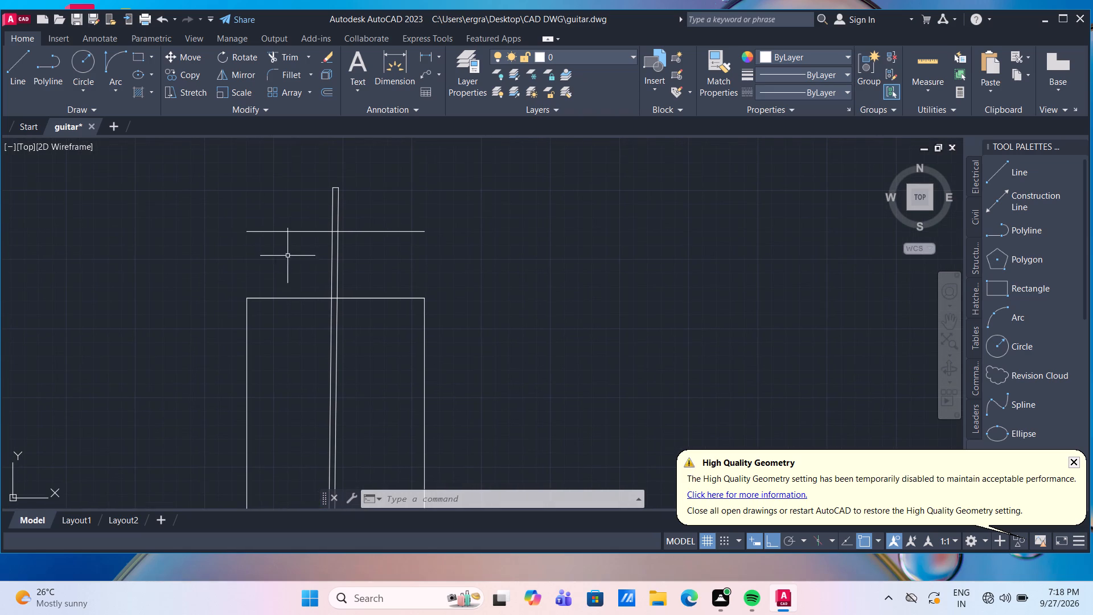
{"action": "left_click", "coordinate": [21, 56]}
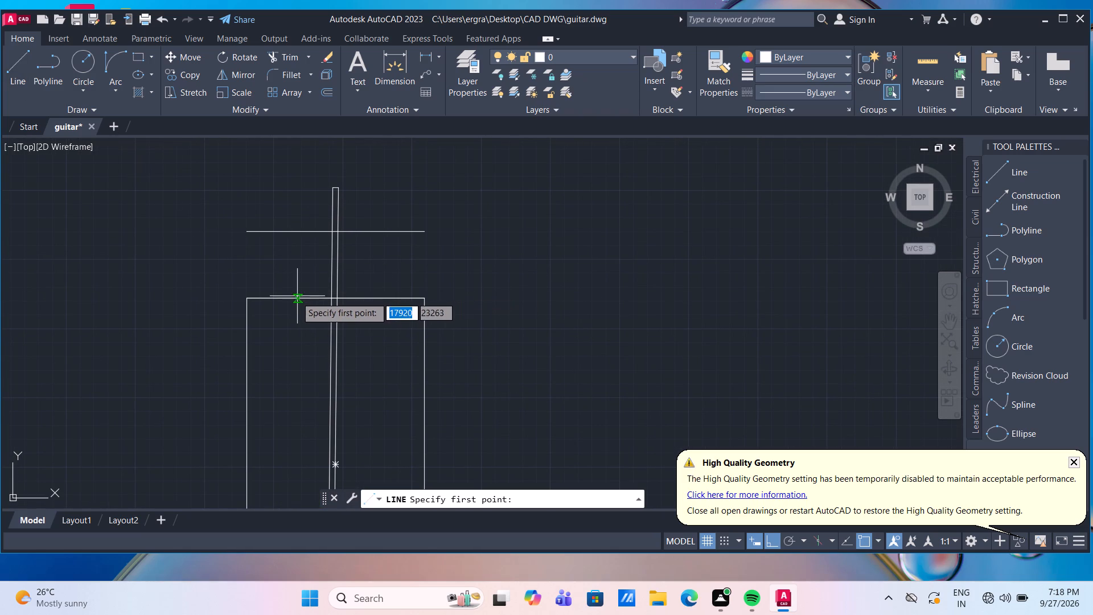
{"action": "left_click_drag", "start_coordinate": [291, 298], "coordinate": [289, 285]}
{"action": "left_click", "coordinate": [289, 229]}
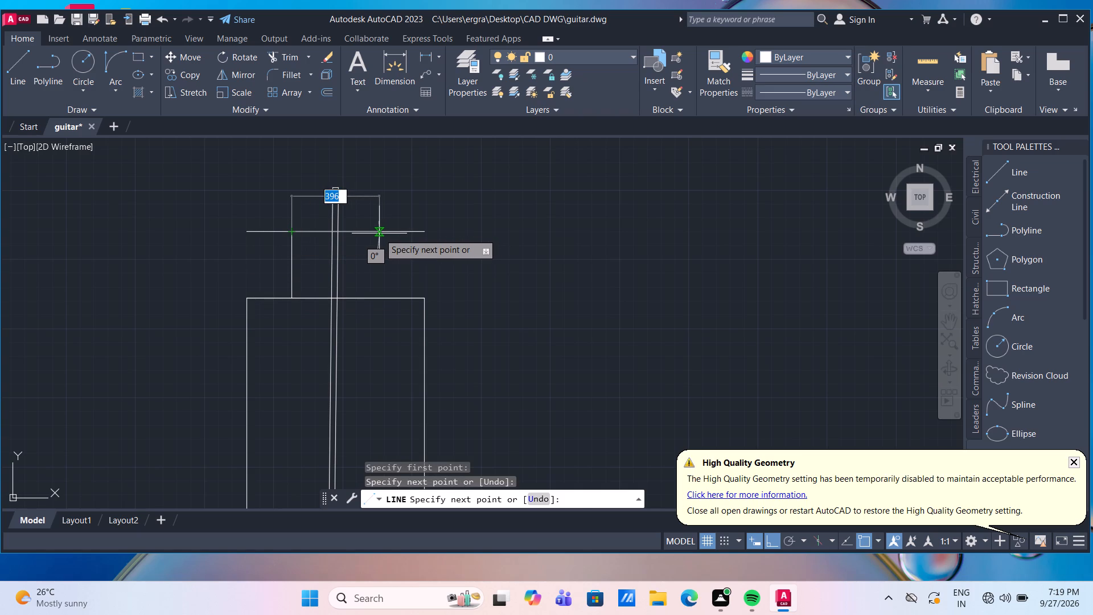
{"action": "left_click", "coordinate": [379, 233]}
{"action": "left_click", "coordinate": [377, 298]}
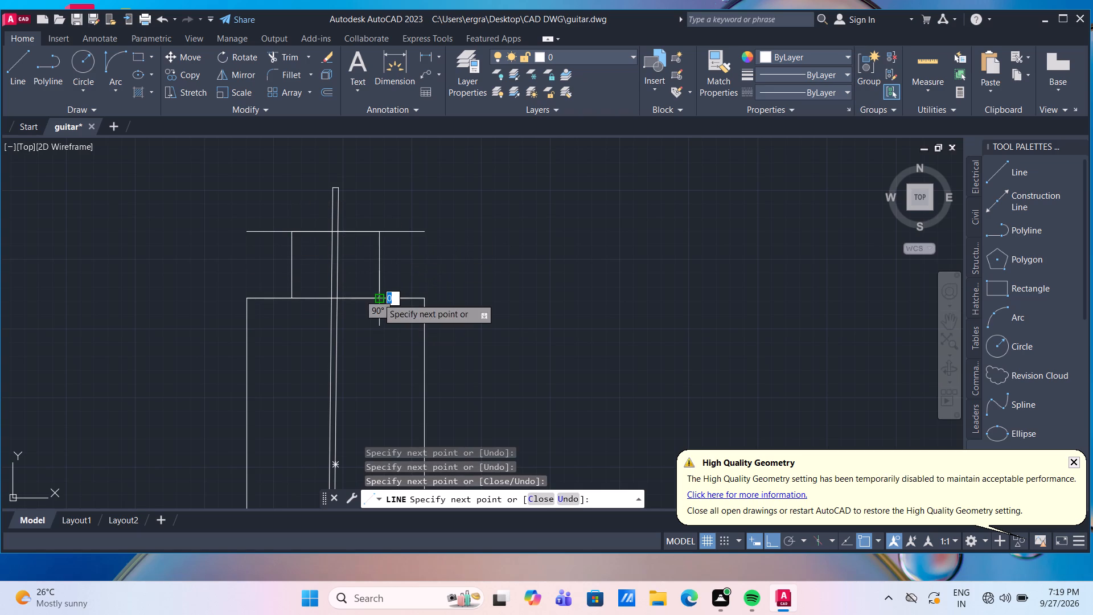
{"action": "key", "text": "Return"}
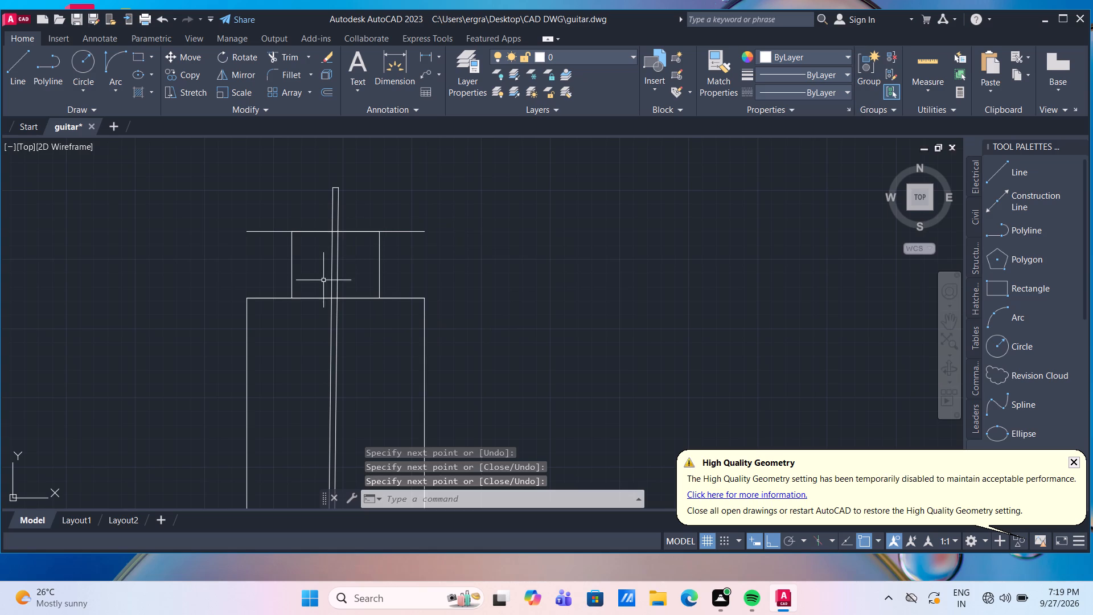
Draw two start-end-direction arcs joining the midpoints of the new vertical lines to the rectangle's top left and top right corners.
{"action": "scroll", "coordinate": [318, 285], "scroll_direction": "up", "scroll_amount": 1}
{"action": "middle_click_drag", "start_coordinate": [318, 285], "coordinate": [319, 292]}
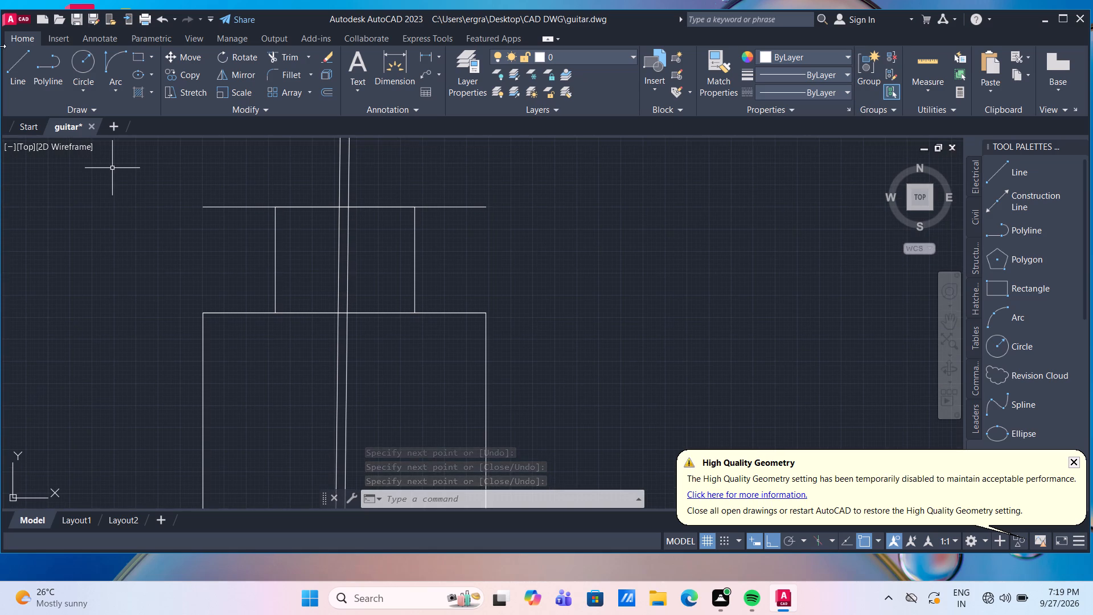
{"action": "left_click", "coordinate": [115, 64]}
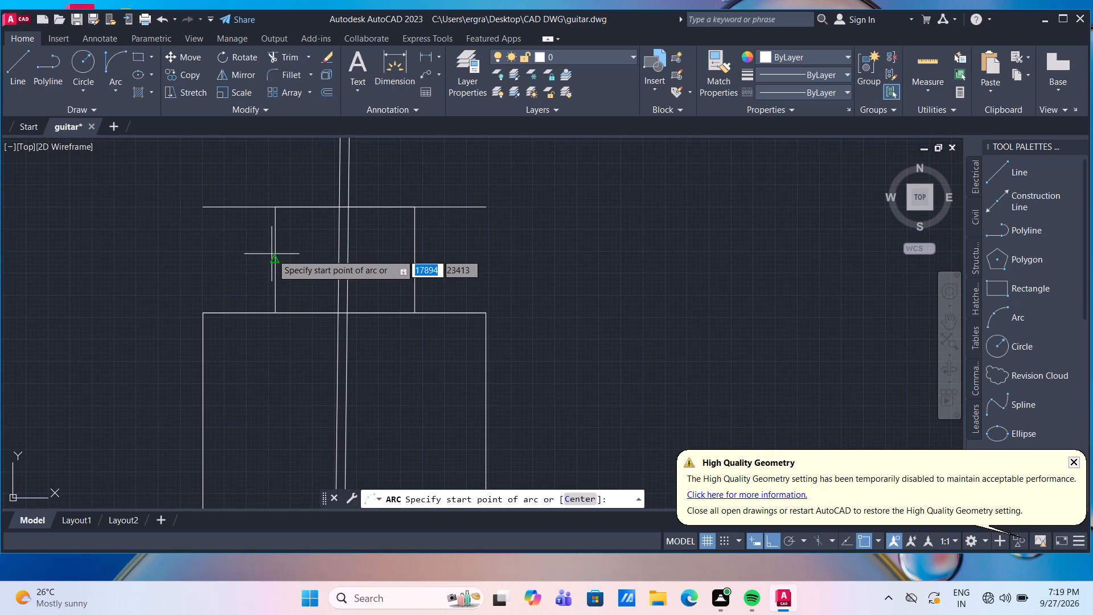
{"action": "left_click", "coordinate": [275, 259]}
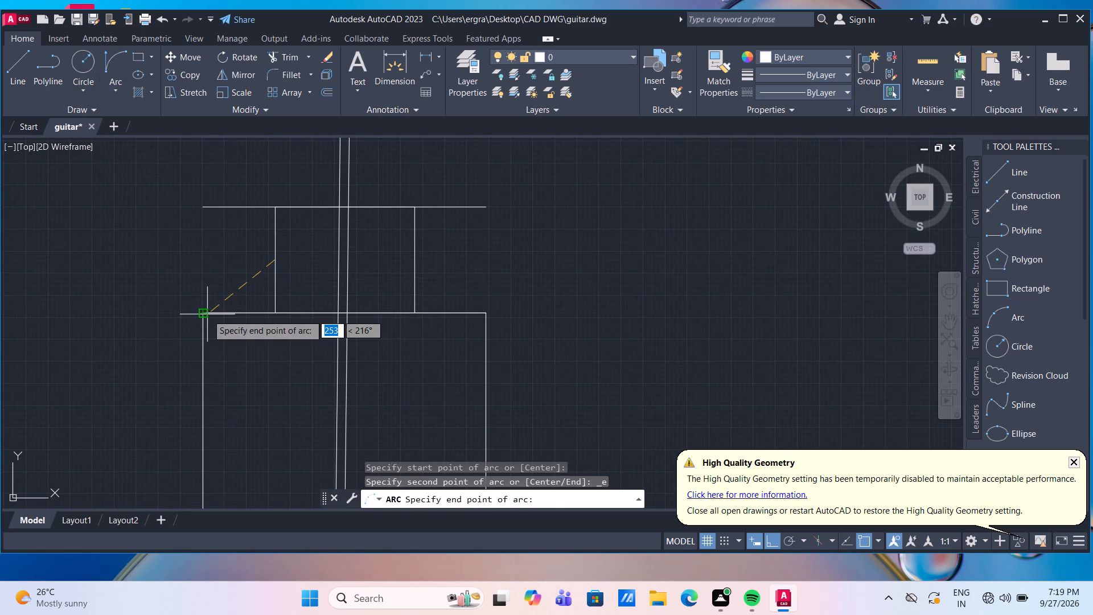
{"action": "left_click", "coordinate": [207, 314]}
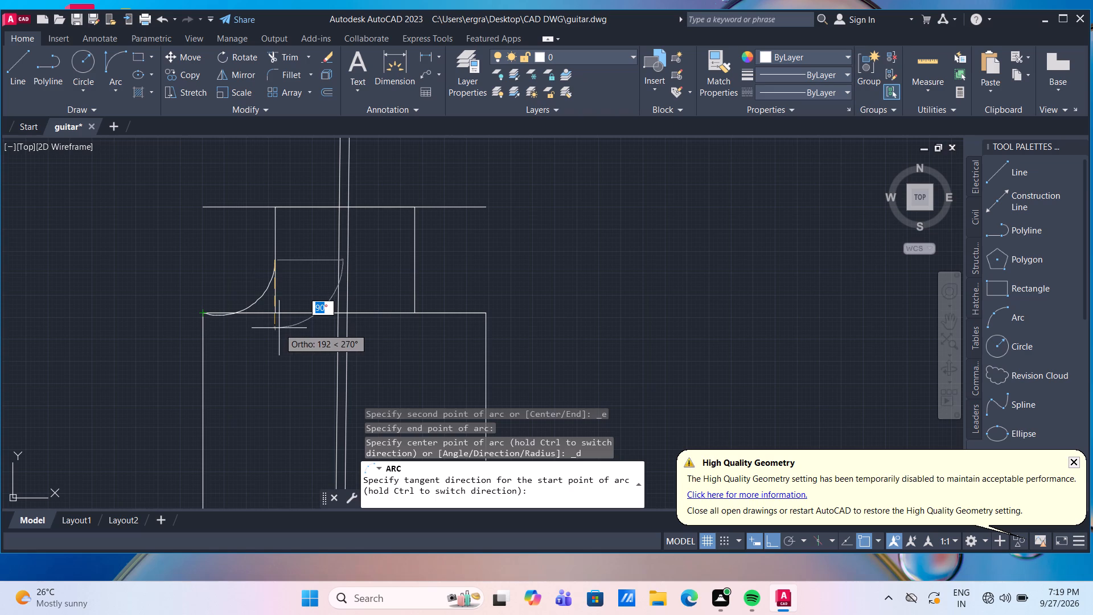
{"action": "left_click", "coordinate": [280, 328]}
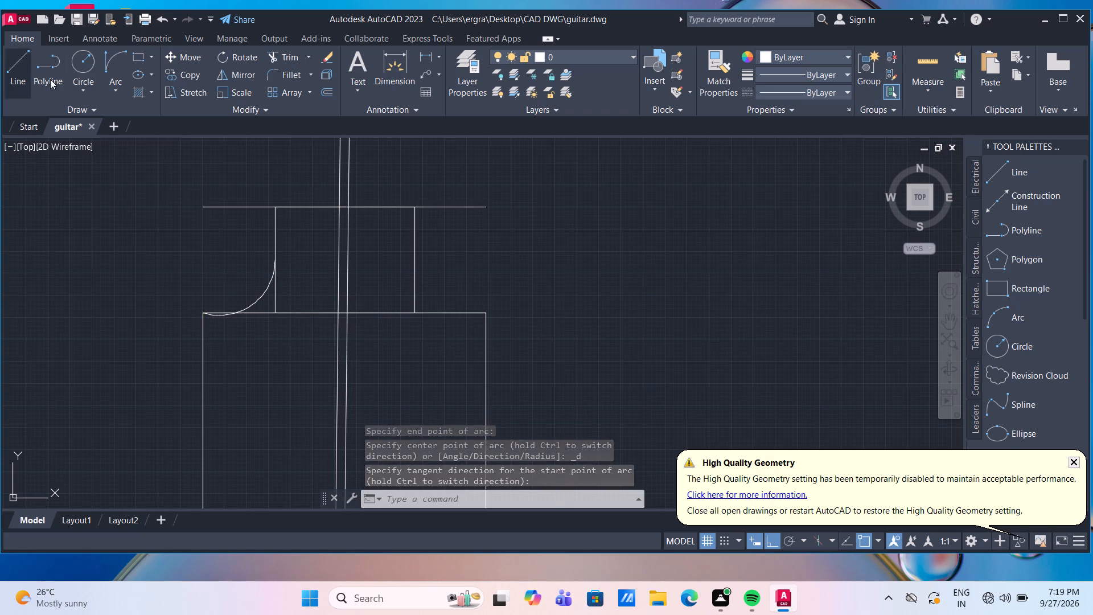
{"action": "left_click", "coordinate": [125, 60]}
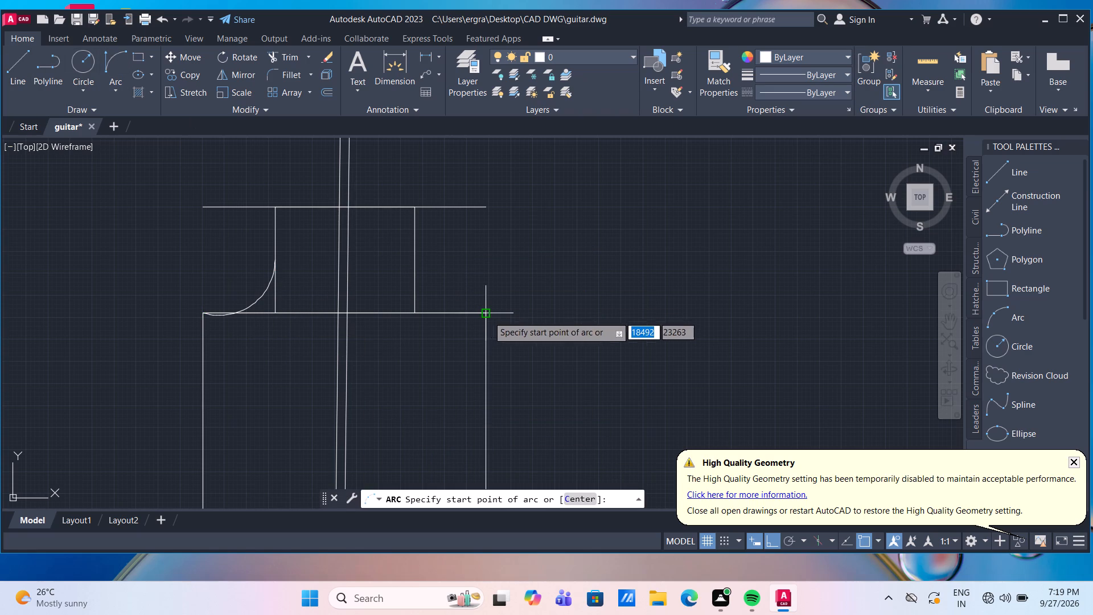
{"action": "left_click", "coordinate": [488, 316]}
{"action": "left_click", "coordinate": [414, 263]}
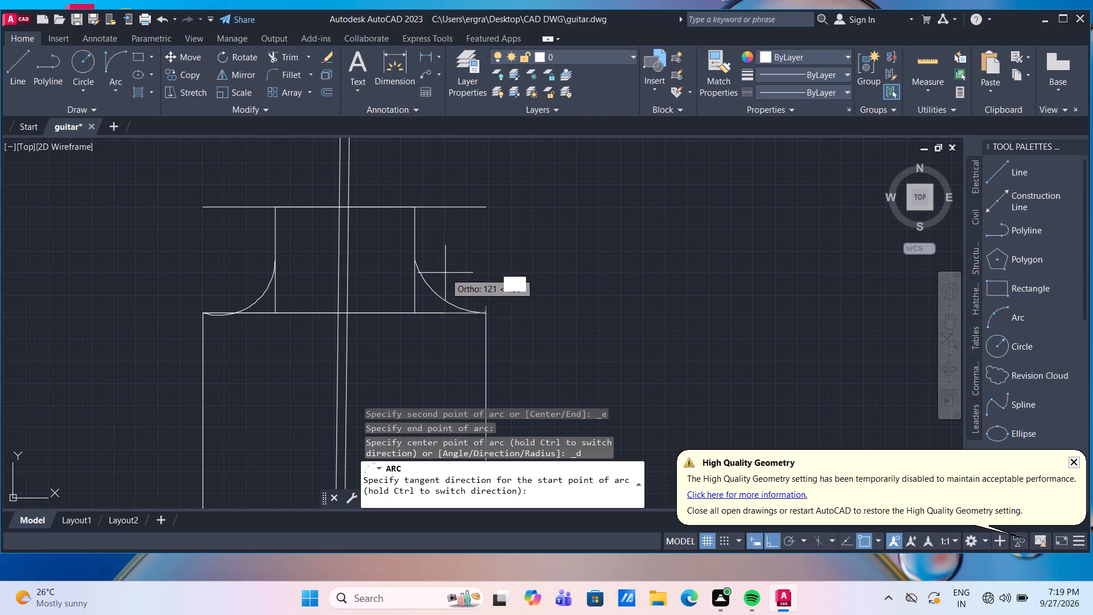
{"action": "left_click", "coordinate": [434, 315]}
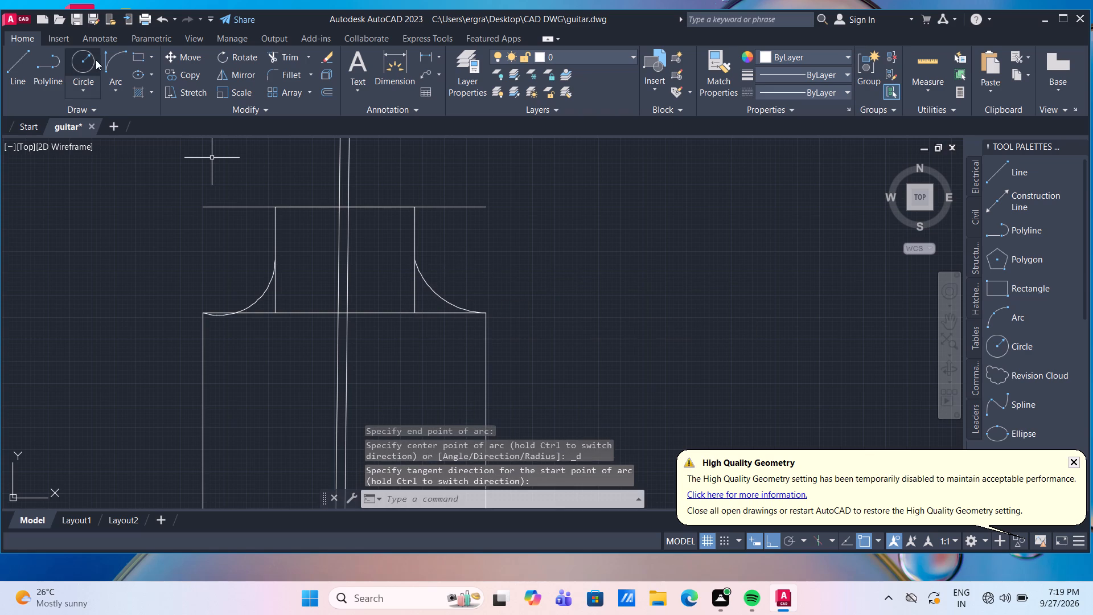
Draw two start-end-direction arcs from the vertical lines' midpoints, heading upward, to meet at the upper horizontal line's centre by the mast.
{"action": "left_click", "coordinate": [109, 68]}
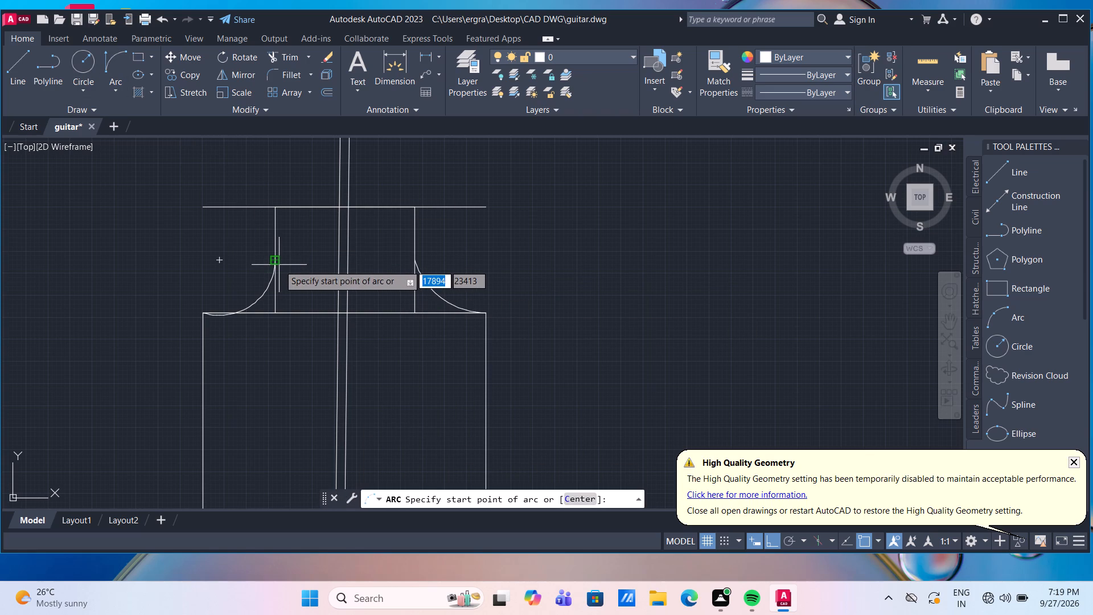
{"action": "left_click", "coordinate": [276, 264]}
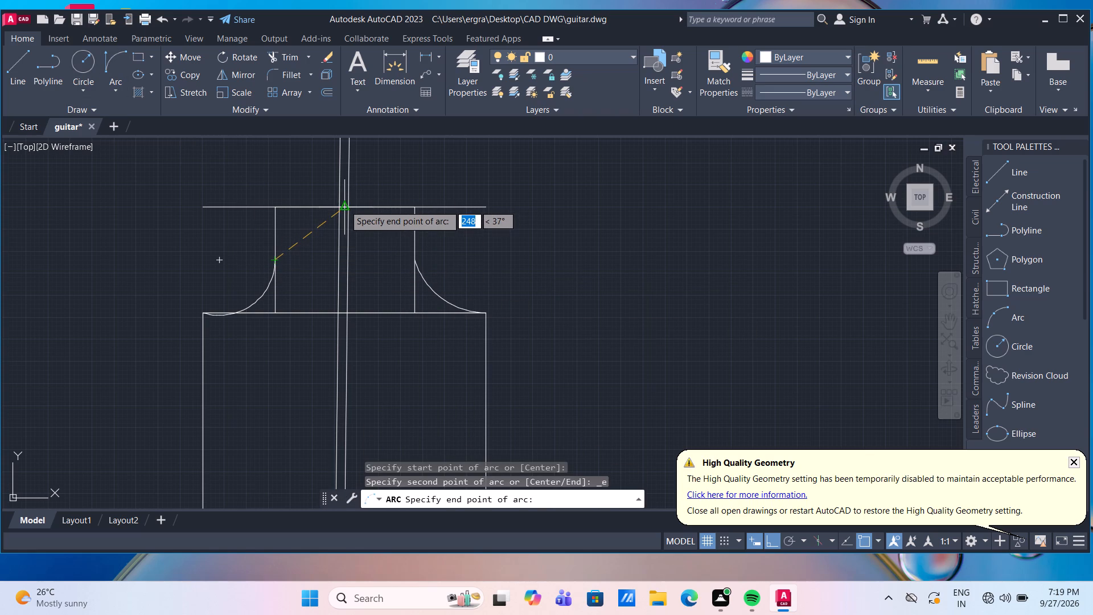
{"action": "scroll", "coordinate": [339, 215], "scroll_direction": "up", "scroll_amount": 2}
{"action": "left_click", "coordinate": [344, 196]}
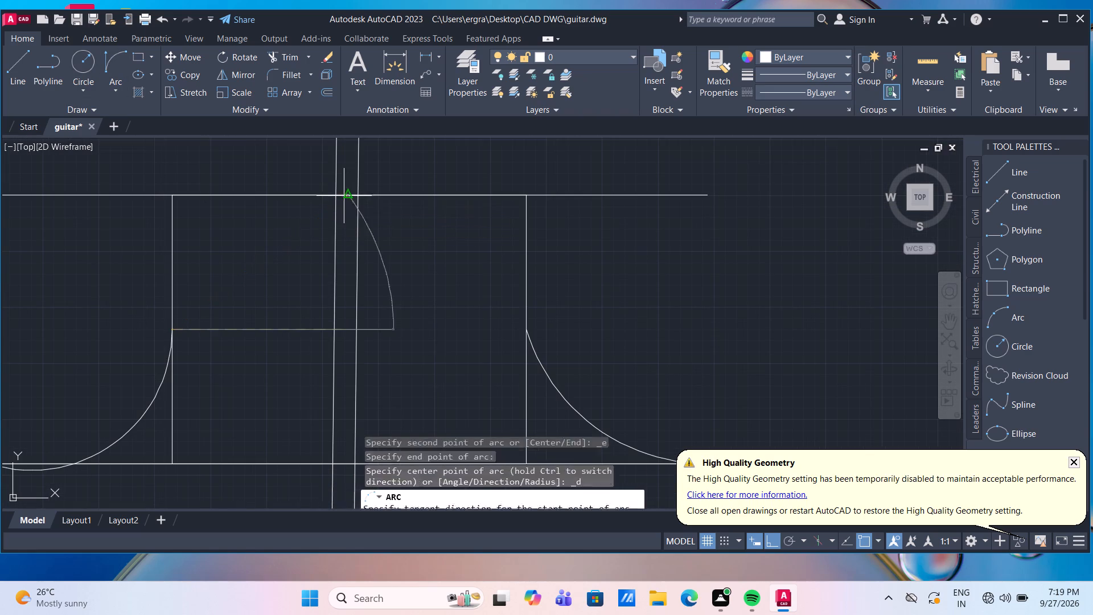
{"action": "left_click", "coordinate": [223, 172]}
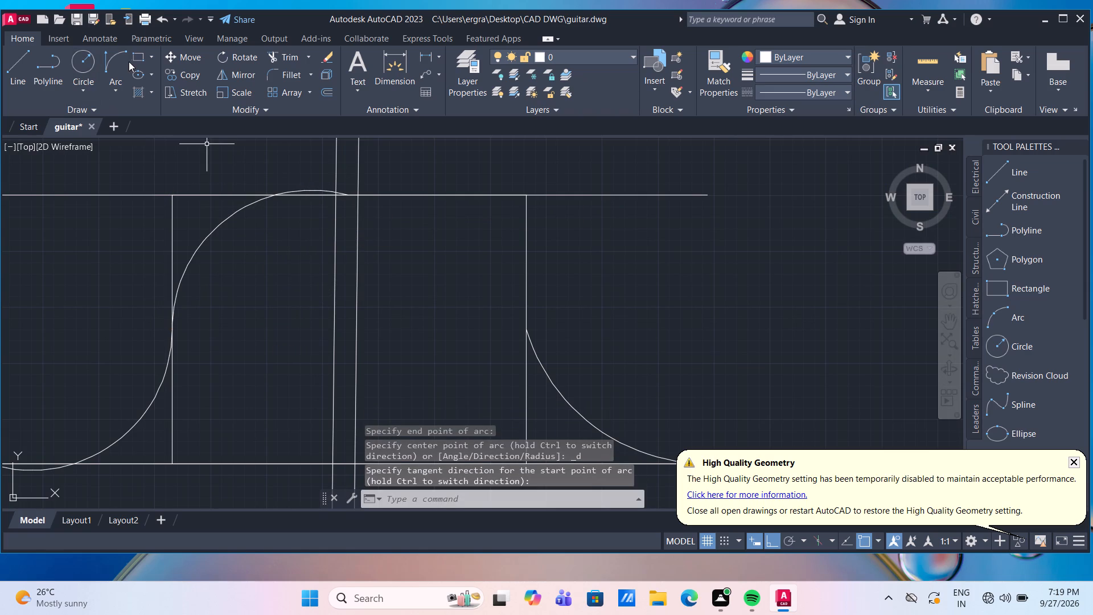
{"action": "left_click", "coordinate": [126, 61]}
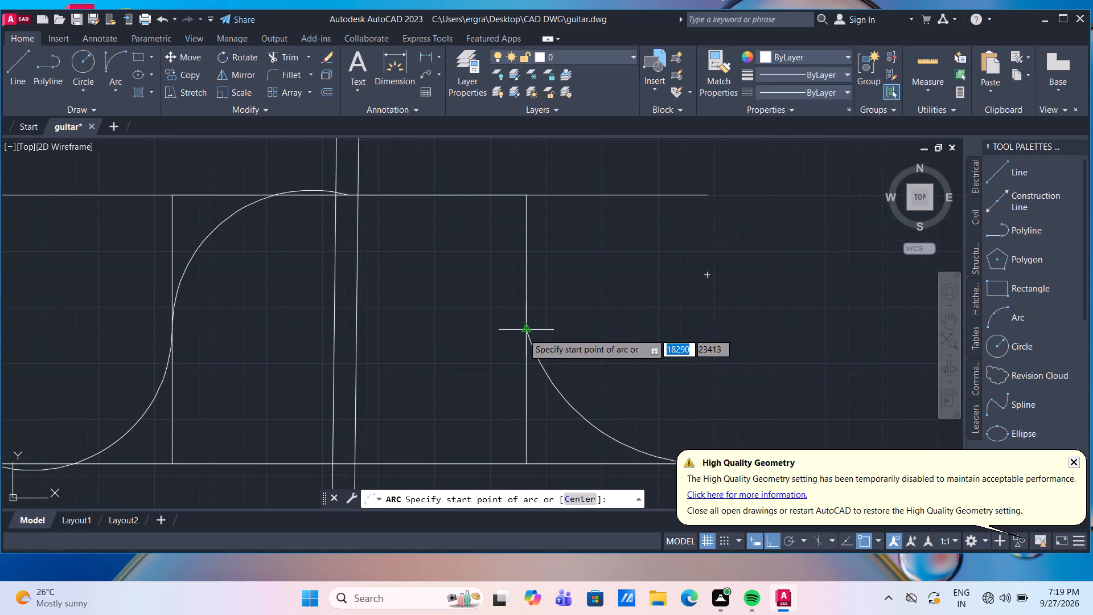
{"action": "left_click", "coordinate": [525, 333]}
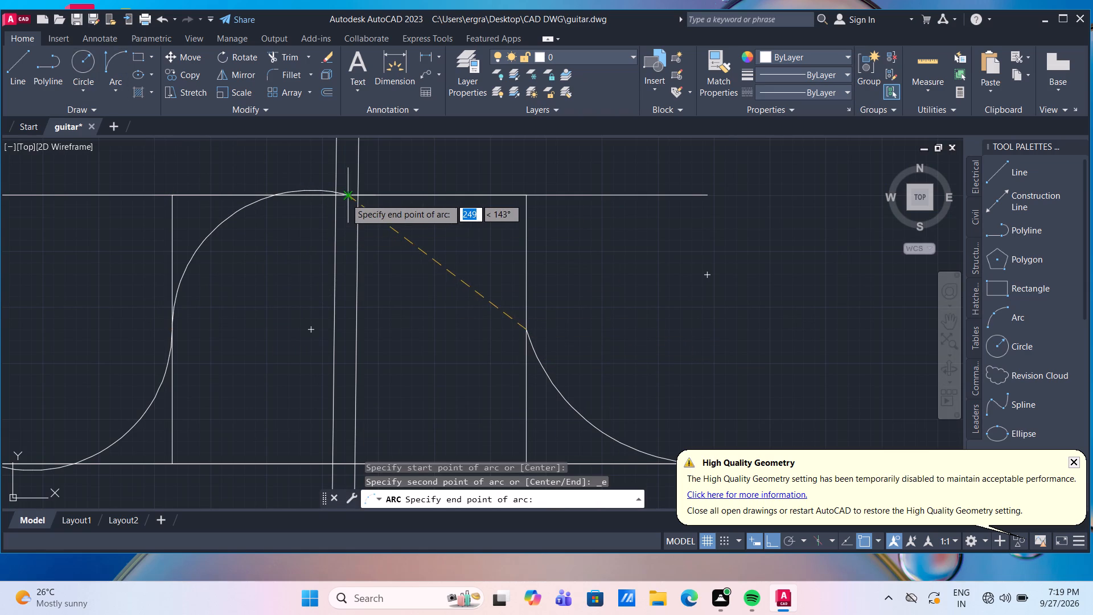
{"action": "left_click", "coordinate": [346, 198]}
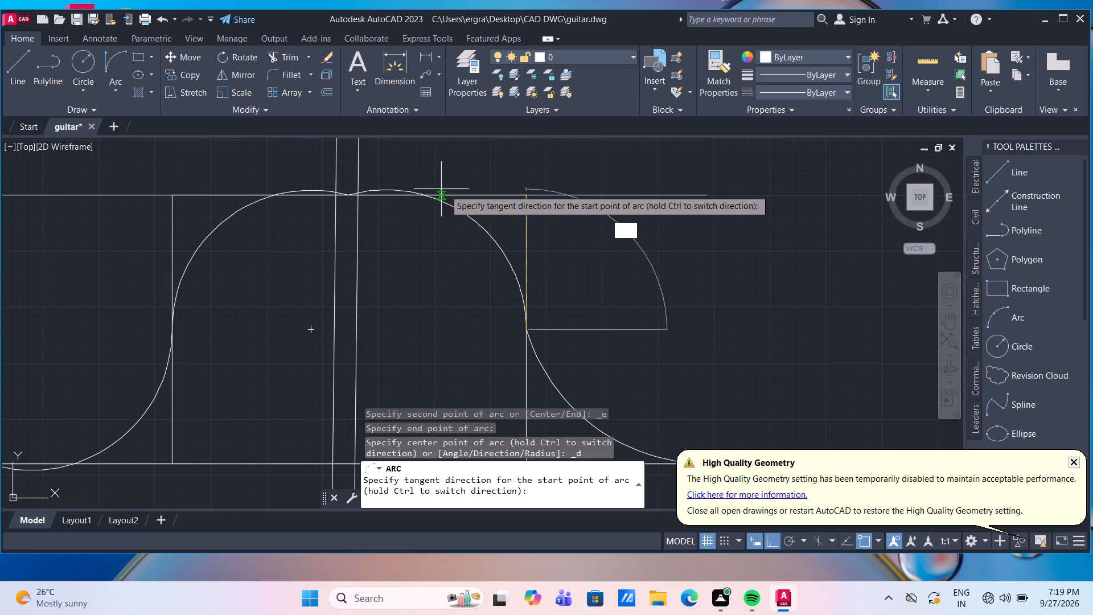
{"action": "left_click", "coordinate": [499, 177]}
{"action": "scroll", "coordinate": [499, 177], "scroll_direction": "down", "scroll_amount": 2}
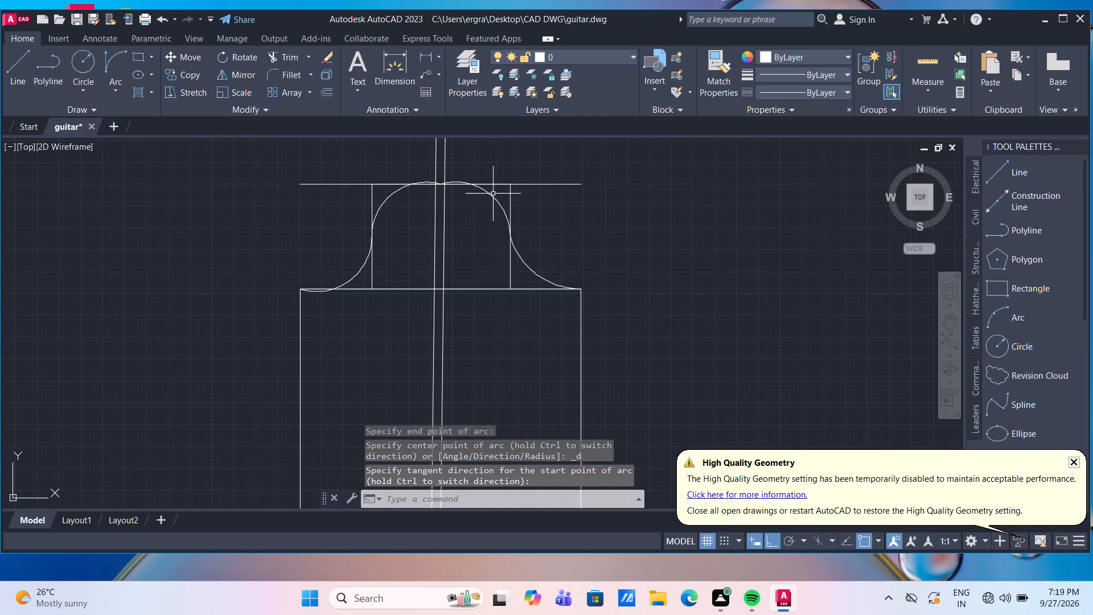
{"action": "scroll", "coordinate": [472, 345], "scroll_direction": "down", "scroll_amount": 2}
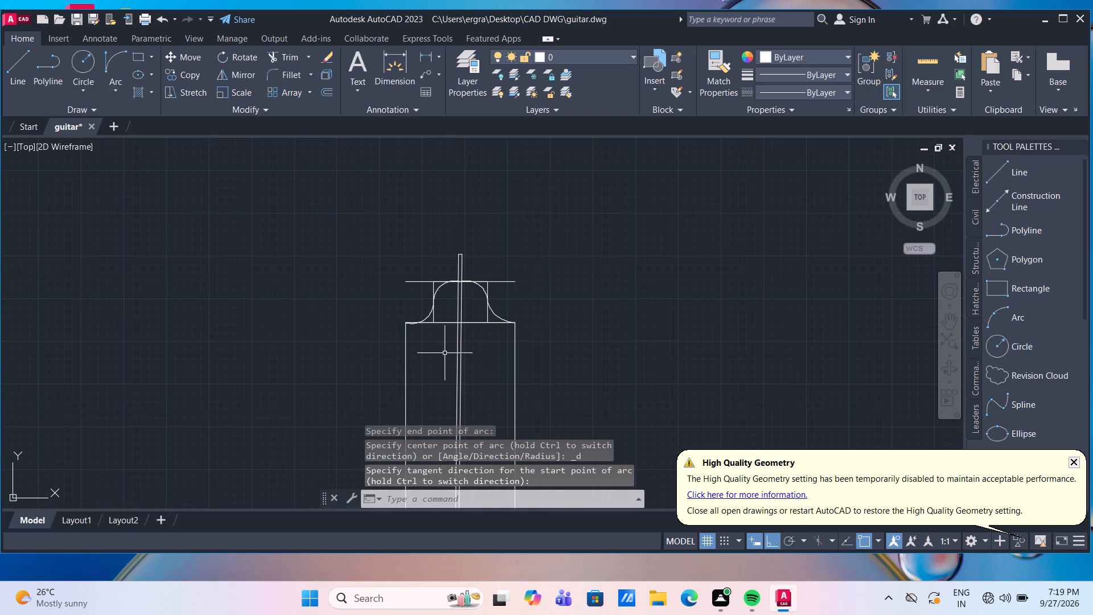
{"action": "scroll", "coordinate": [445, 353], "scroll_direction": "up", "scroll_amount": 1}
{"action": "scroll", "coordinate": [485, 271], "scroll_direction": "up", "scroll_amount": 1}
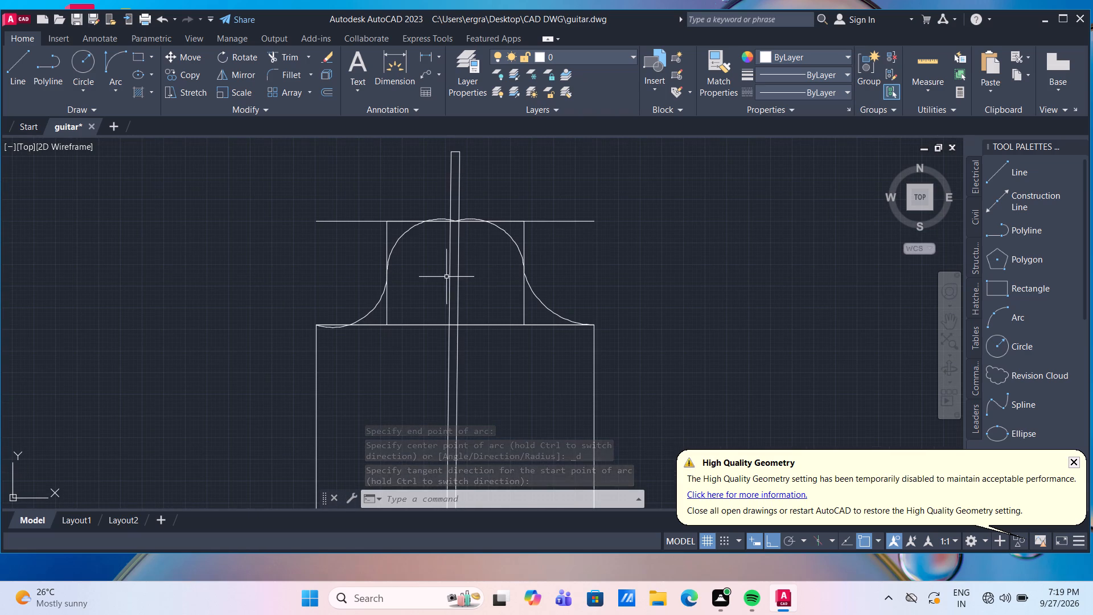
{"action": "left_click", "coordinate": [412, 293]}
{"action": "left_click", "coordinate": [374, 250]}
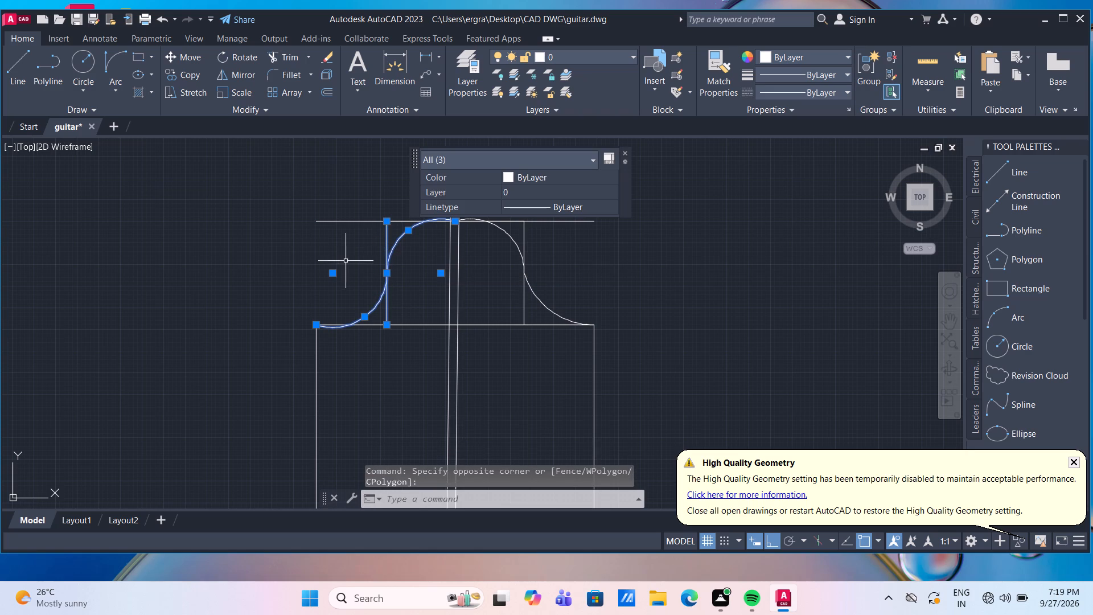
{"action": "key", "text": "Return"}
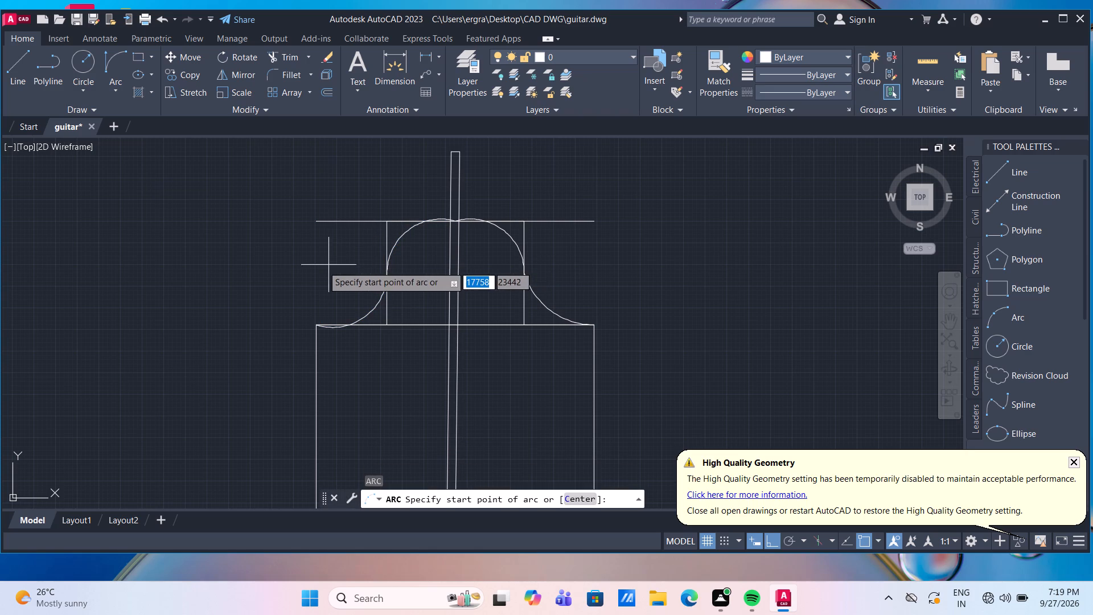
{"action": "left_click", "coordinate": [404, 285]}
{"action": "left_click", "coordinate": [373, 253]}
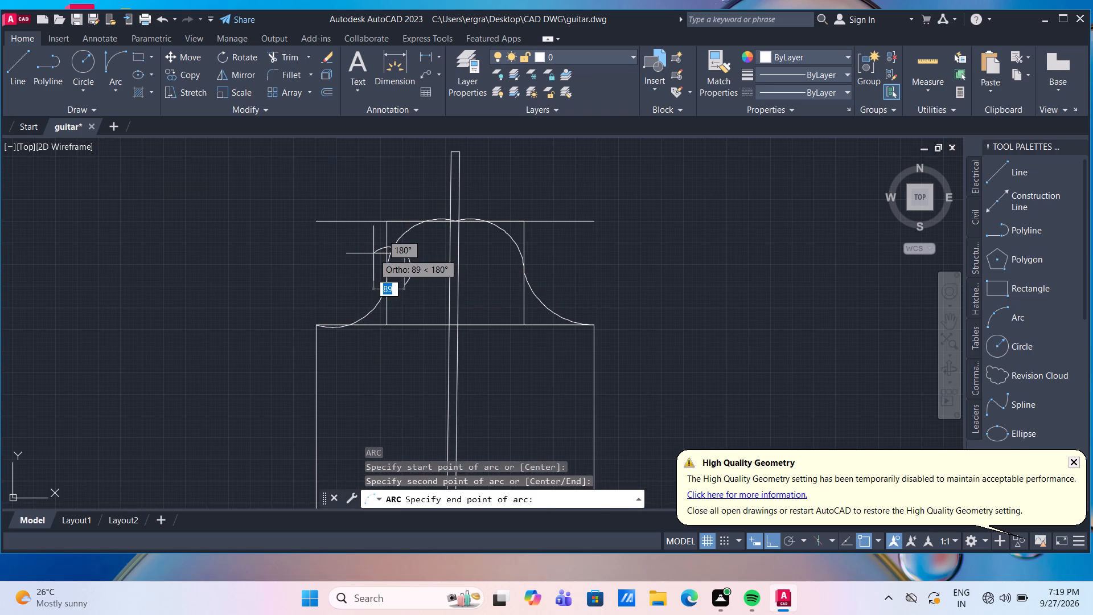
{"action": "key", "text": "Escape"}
Erase the left vertical line above the rectangle together with its two connected arcs.
{"action": "left_click_drag", "start_coordinate": [414, 289], "coordinate": [395, 276]}
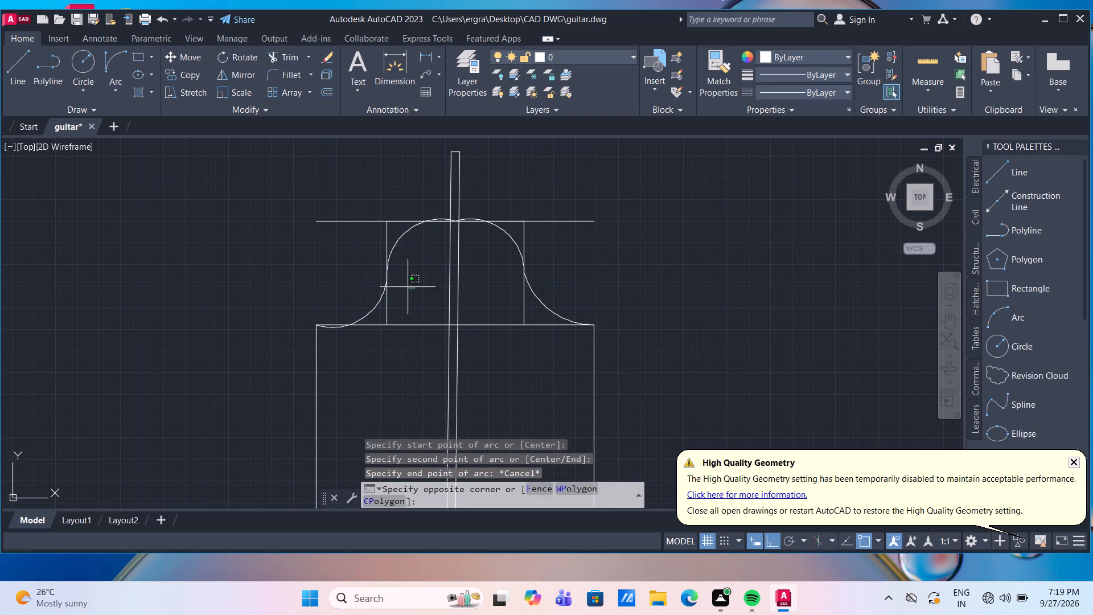
{"action": "left_click", "coordinate": [360, 242]}
{"action": "key", "text": "Delete"}
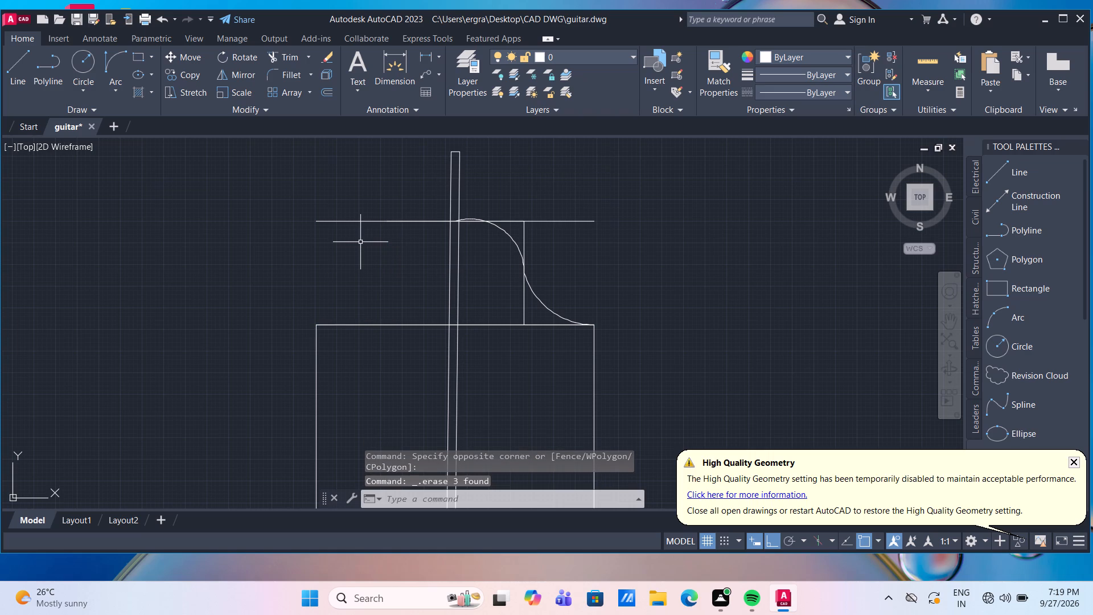
Erase the remaining vertical line above the rectangle, right of the mast, together with its two connected arcs.
{"action": "left_click_drag", "start_coordinate": [566, 303], "coordinate": [561, 294]}
{"action": "left_click", "coordinate": [488, 256]}
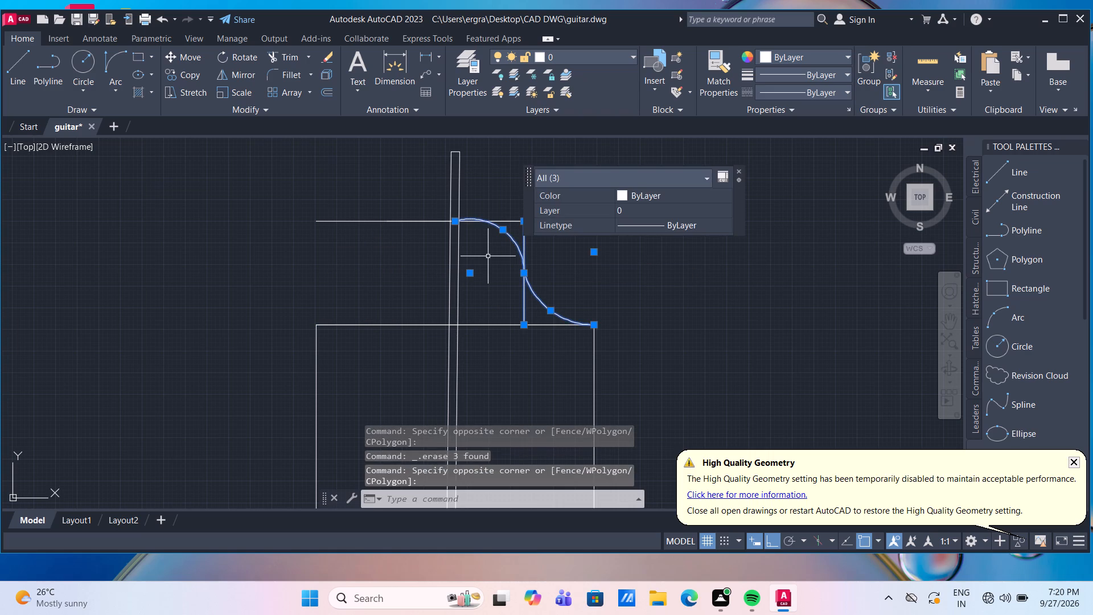
{"action": "key", "text": "Delete"}
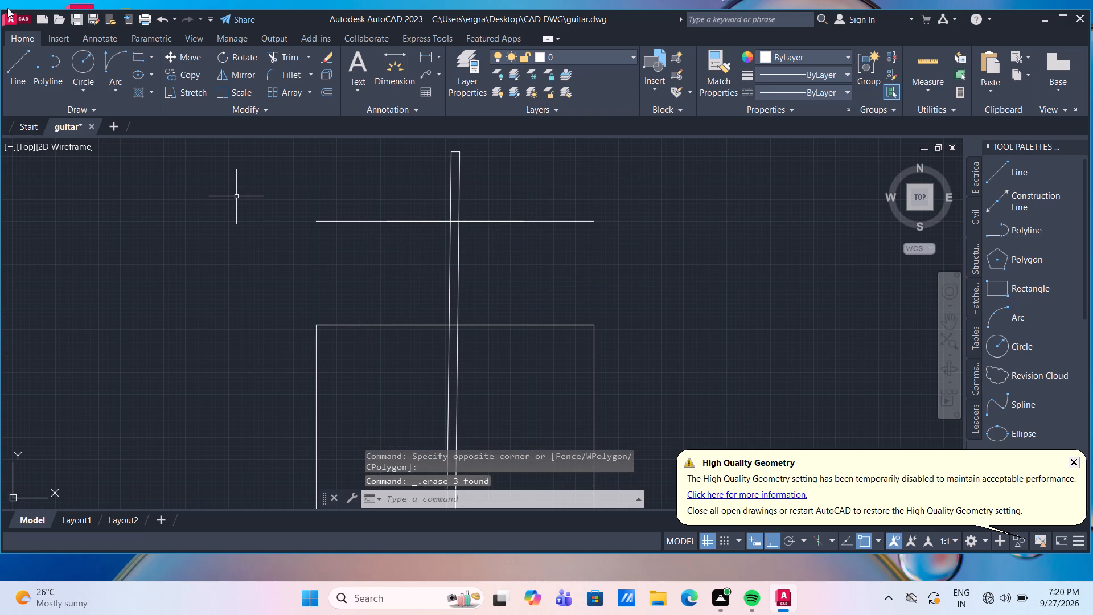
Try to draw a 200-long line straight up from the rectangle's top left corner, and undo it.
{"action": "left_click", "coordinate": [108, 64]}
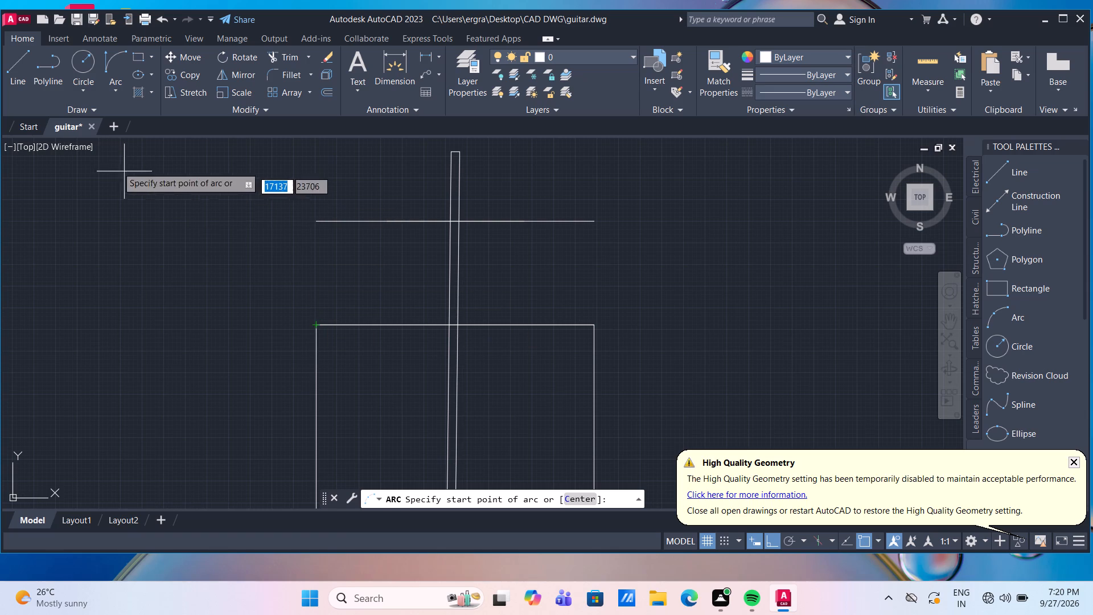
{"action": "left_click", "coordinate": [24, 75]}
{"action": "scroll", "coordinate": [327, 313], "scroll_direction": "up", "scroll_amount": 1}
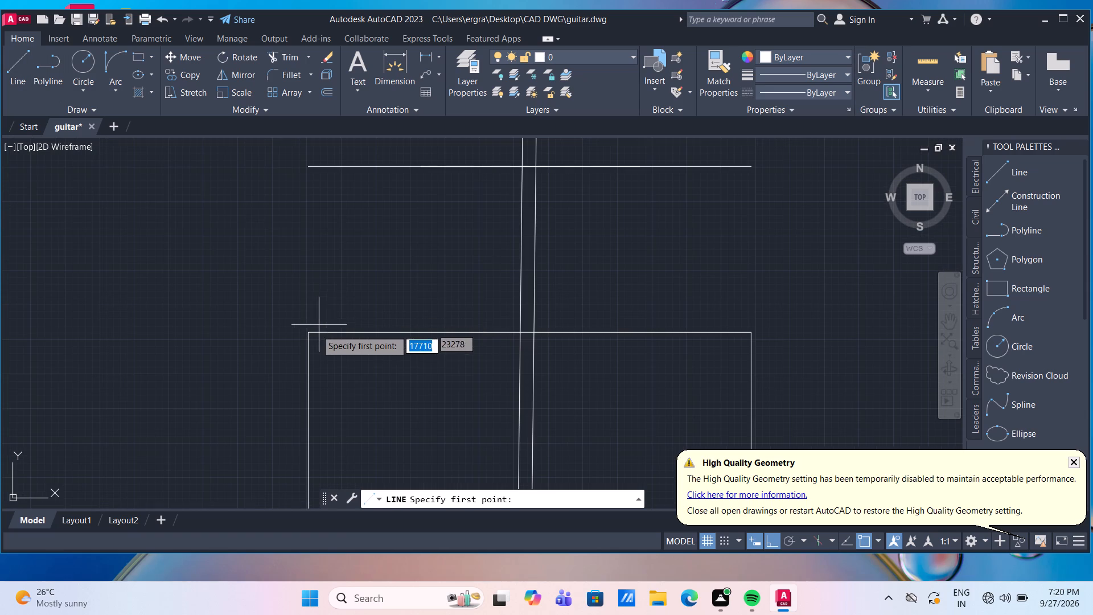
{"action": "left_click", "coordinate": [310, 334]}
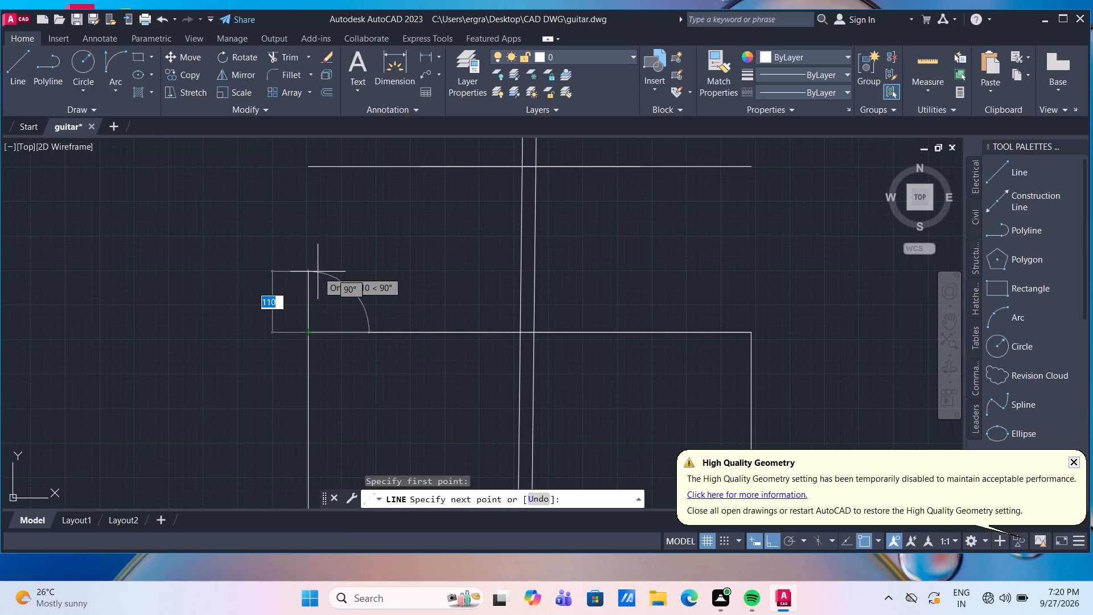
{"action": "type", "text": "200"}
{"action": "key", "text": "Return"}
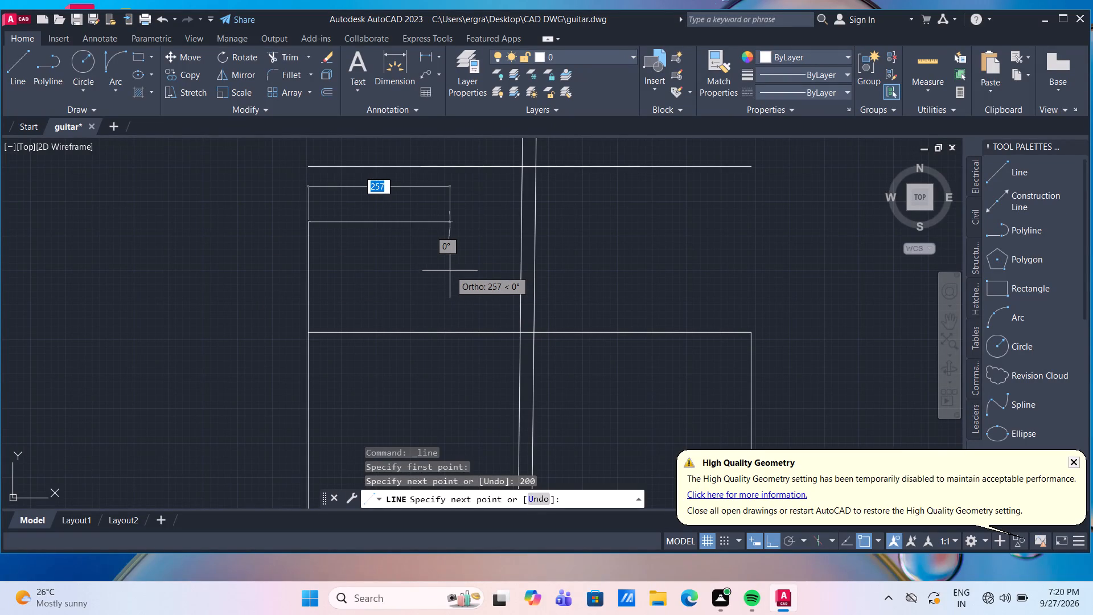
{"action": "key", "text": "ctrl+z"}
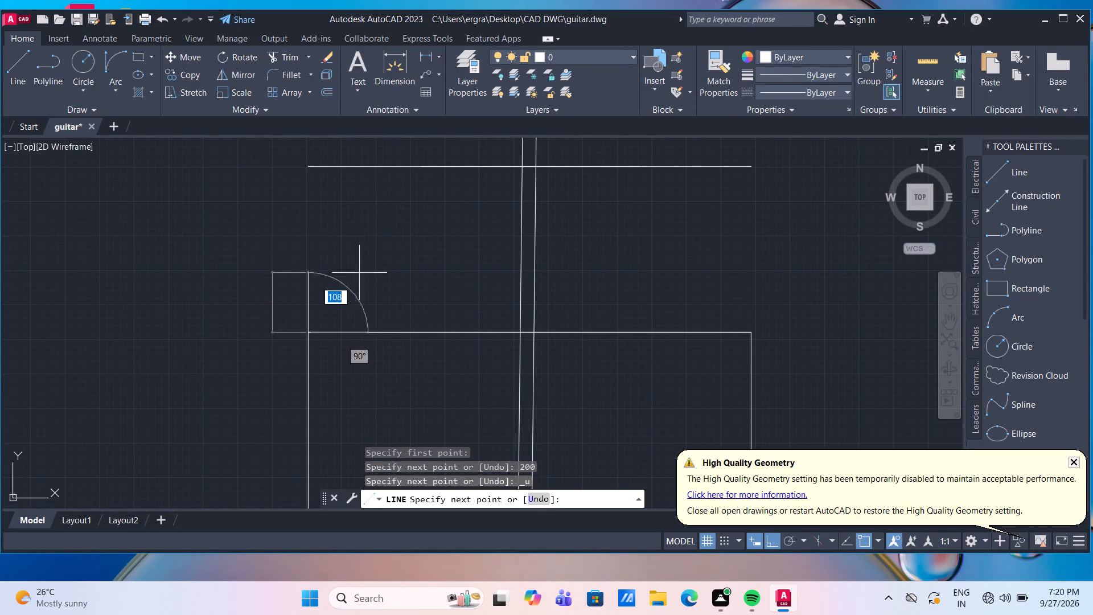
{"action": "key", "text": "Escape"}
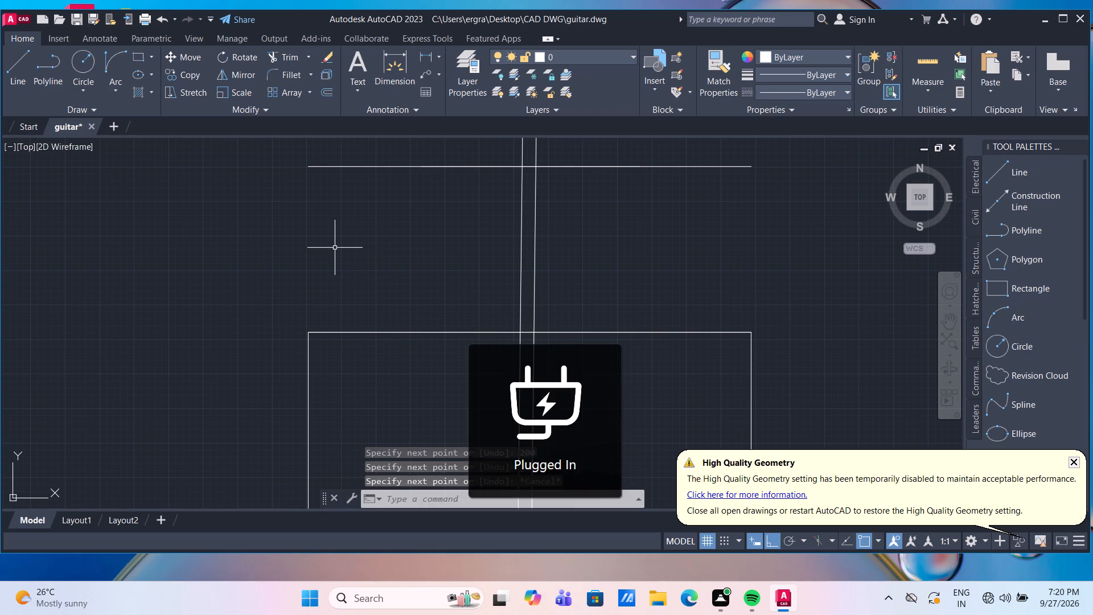
Draw three connected lines: 100 up from the rectangle's top left corner, straight across, and down to its top right corner.
{"action": "left_click", "coordinate": [17, 73]}
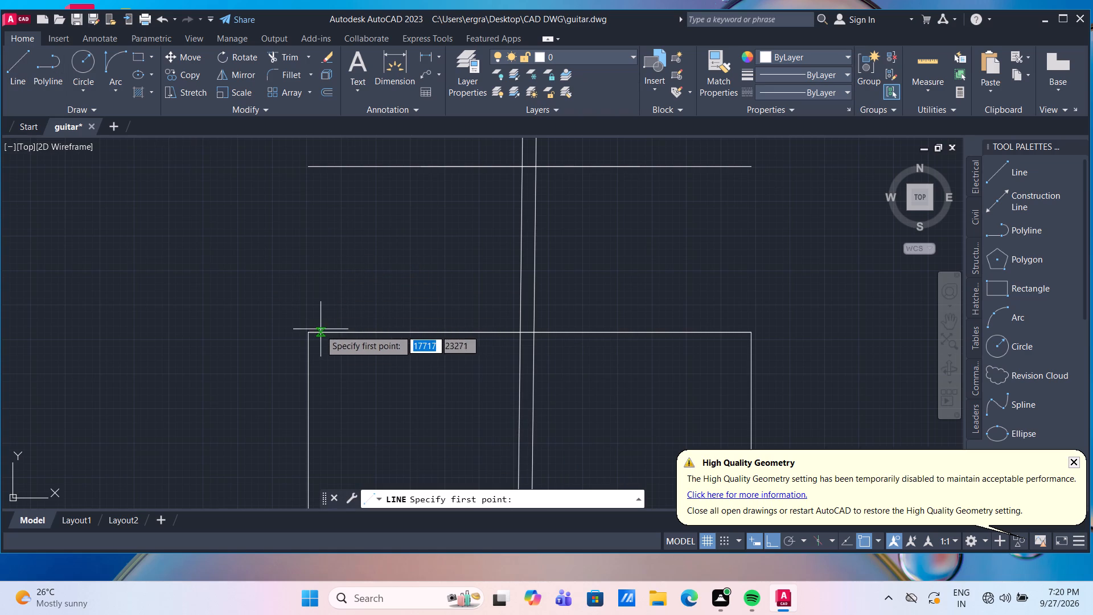
{"action": "left_click_drag", "start_coordinate": [309, 333], "coordinate": [316, 305]}
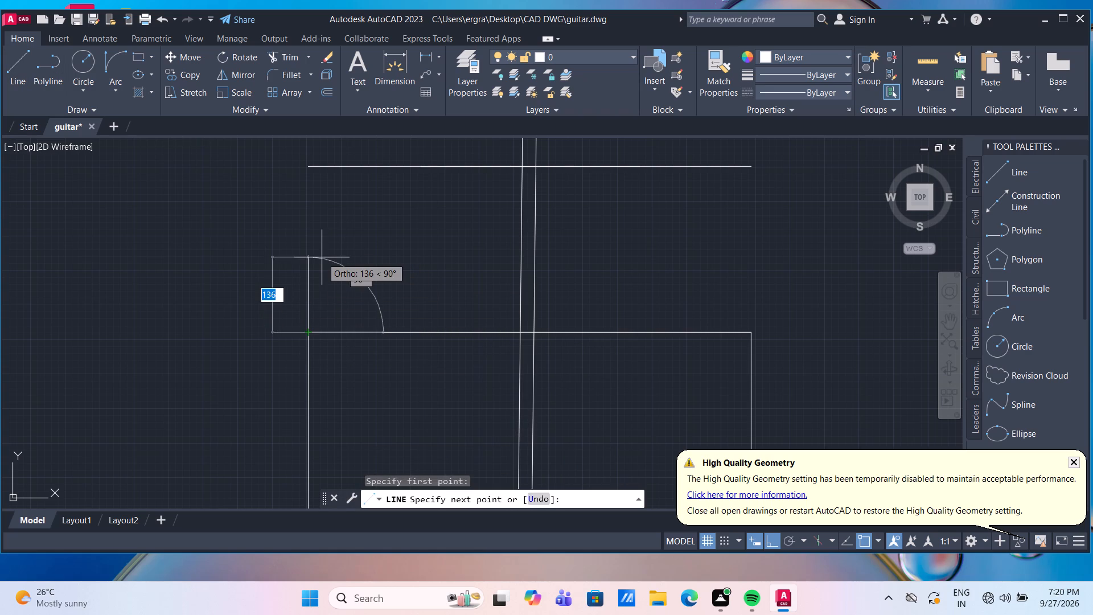
{"action": "type", "text": "100"}
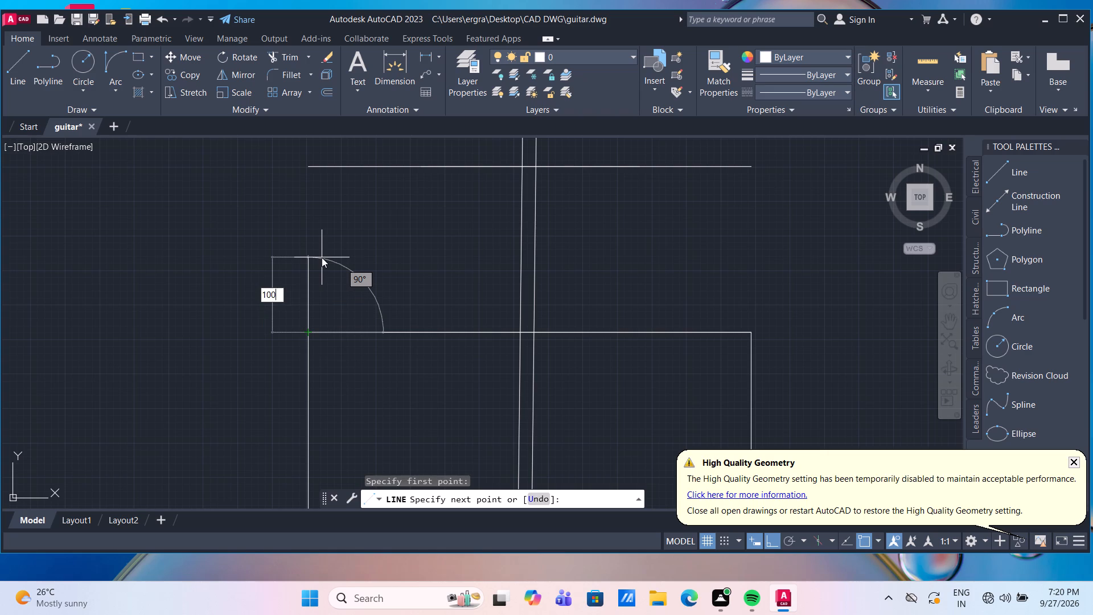
{"action": "key", "text": "Return"}
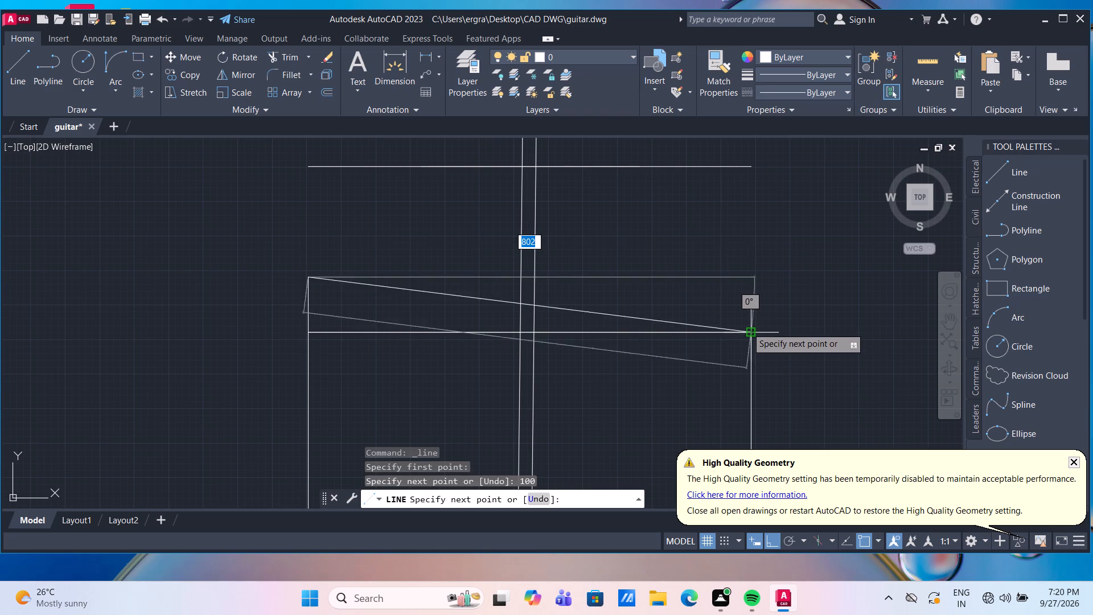
{"action": "left_click", "coordinate": [749, 272]}
{"action": "left_click", "coordinate": [752, 329]}
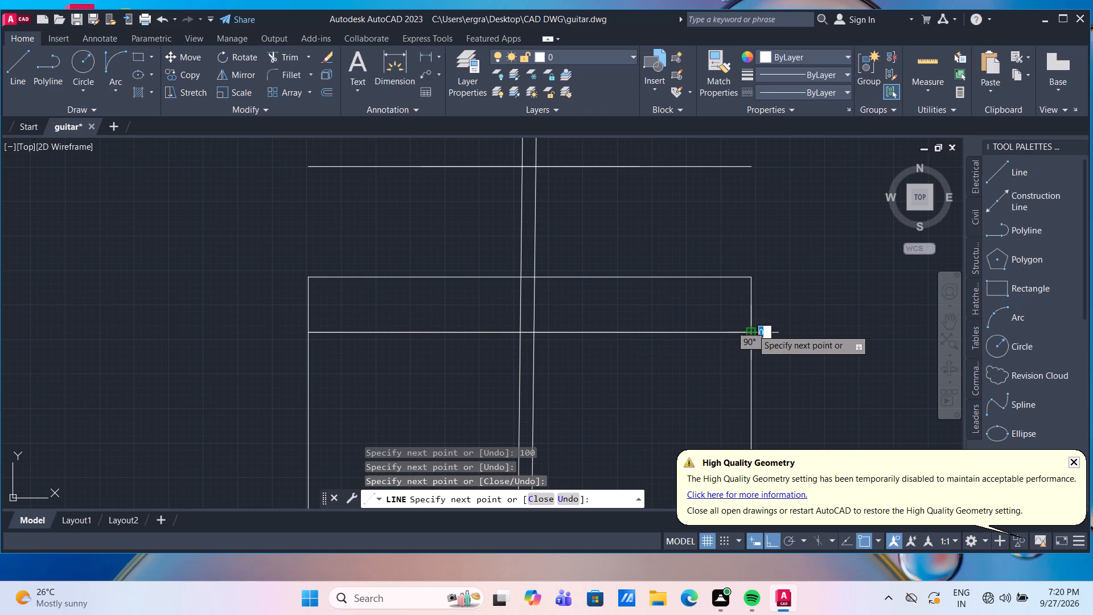
{"action": "key", "text": "Return"}
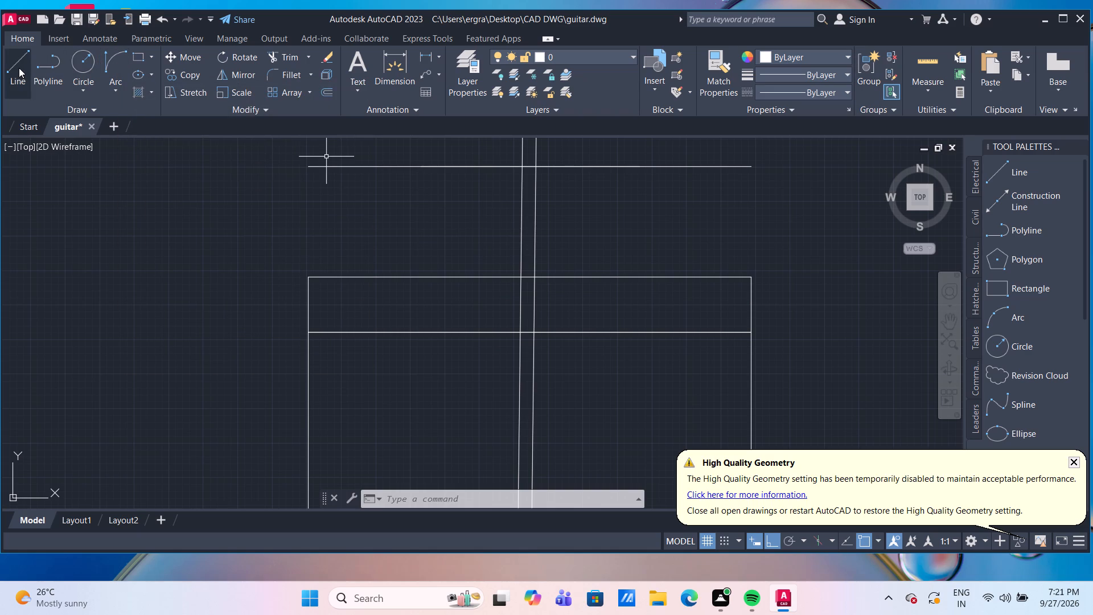
Draw two vertical lines about 434 apart, either side of the mast, from the new band's top edge to just past the upper horizontal line.
{"action": "left_click", "coordinate": [22, 68]}
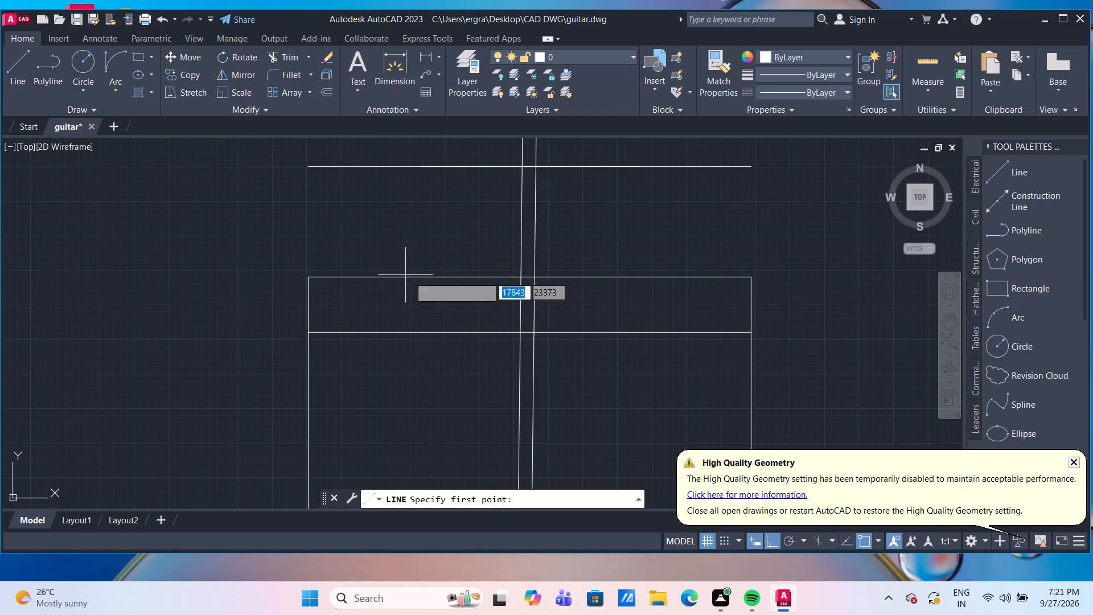
{"action": "left_click_drag", "start_coordinate": [410, 277], "coordinate": [413, 262]}
{"action": "left_click", "coordinate": [409, 158]}
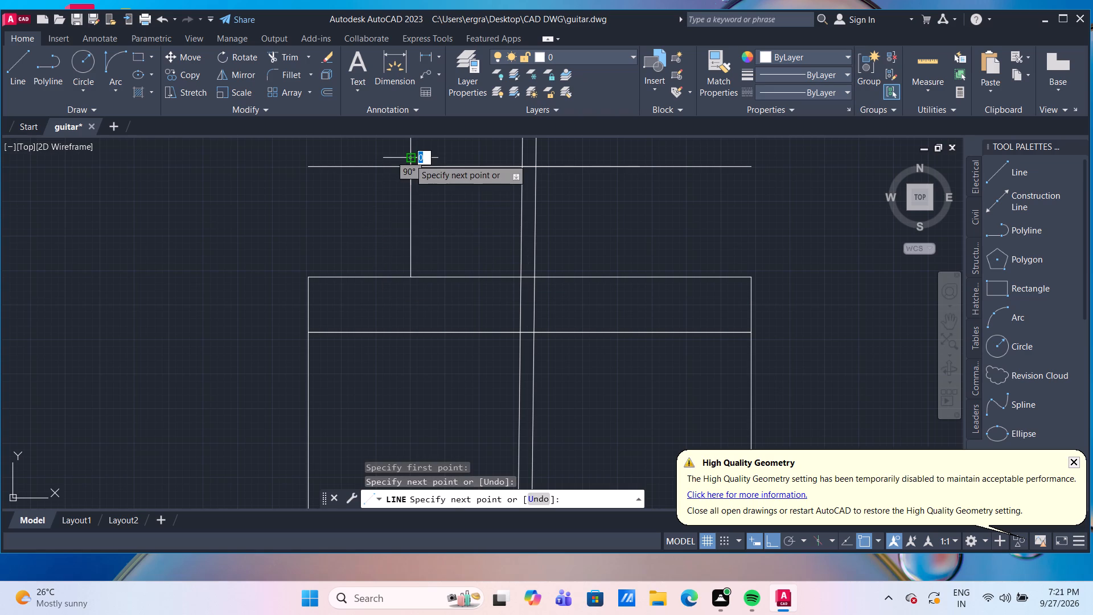
{"action": "key", "text": "Return"}
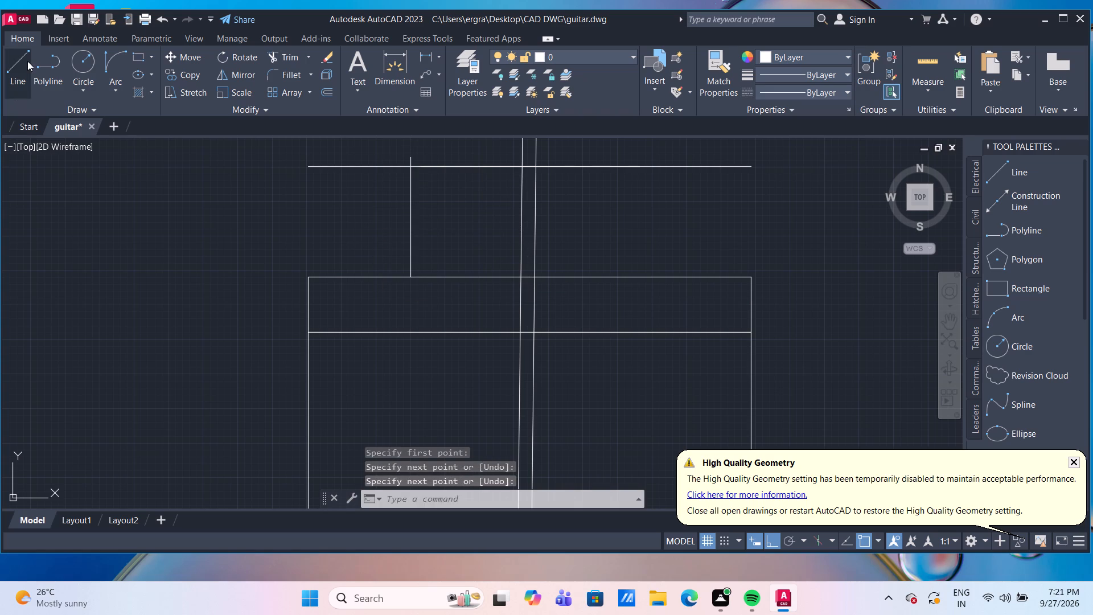
{"action": "left_click", "coordinate": [27, 61]}
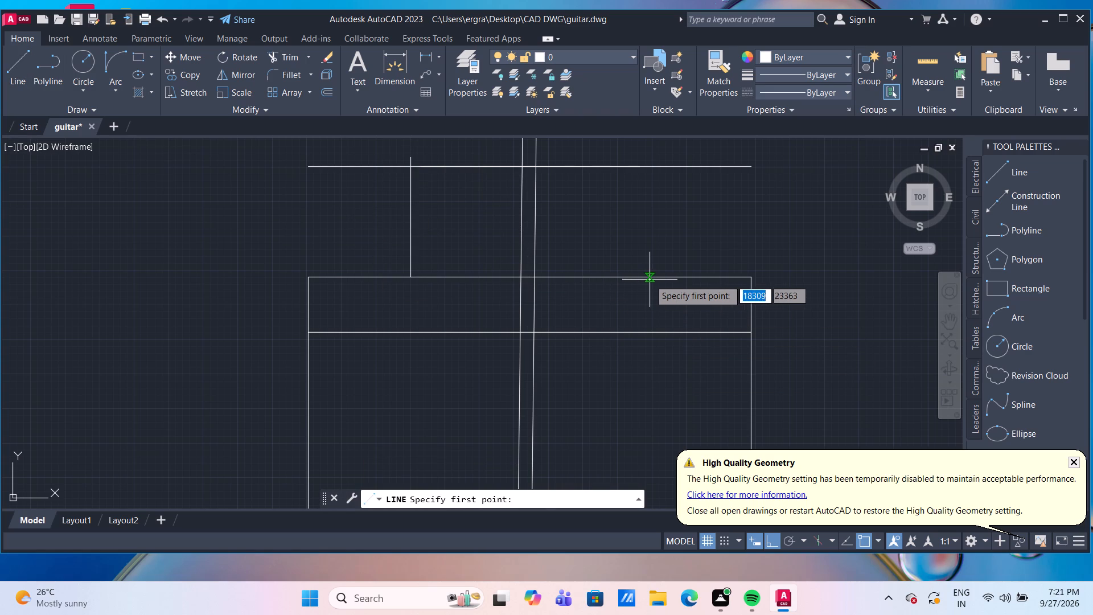
{"action": "left_click_drag", "start_coordinate": [650, 280], "coordinate": [654, 266]}
{"action": "left_click", "coordinate": [661, 147]}
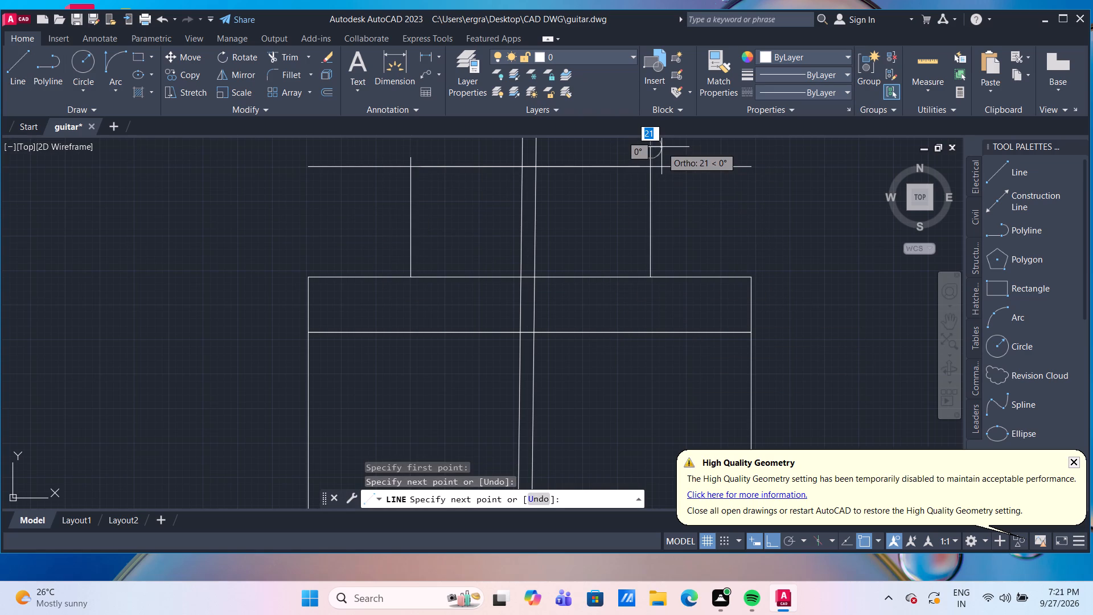
{"action": "key", "text": "Return"}
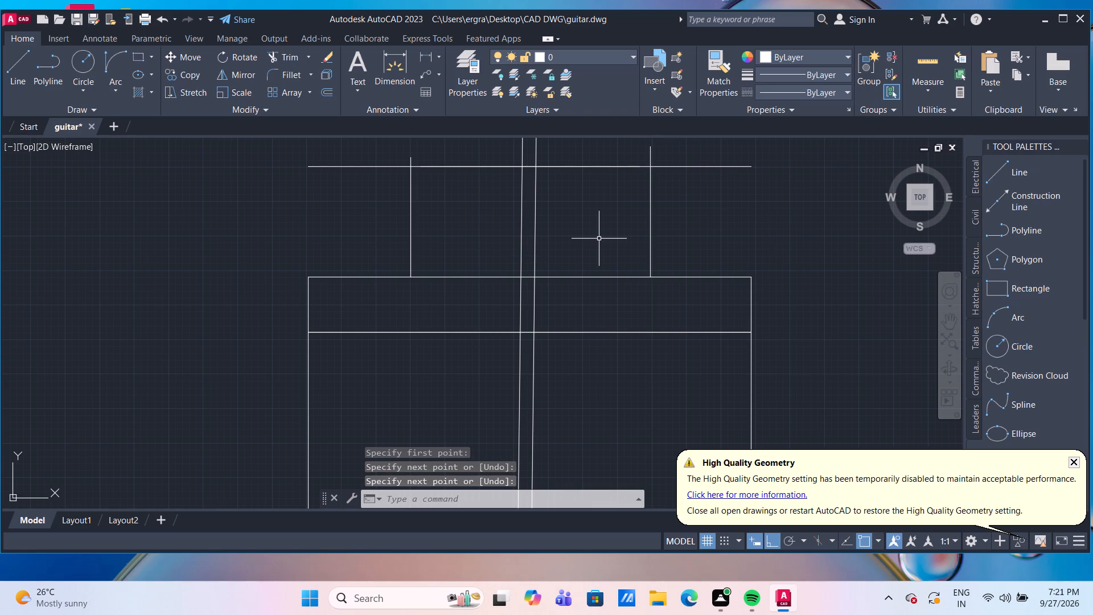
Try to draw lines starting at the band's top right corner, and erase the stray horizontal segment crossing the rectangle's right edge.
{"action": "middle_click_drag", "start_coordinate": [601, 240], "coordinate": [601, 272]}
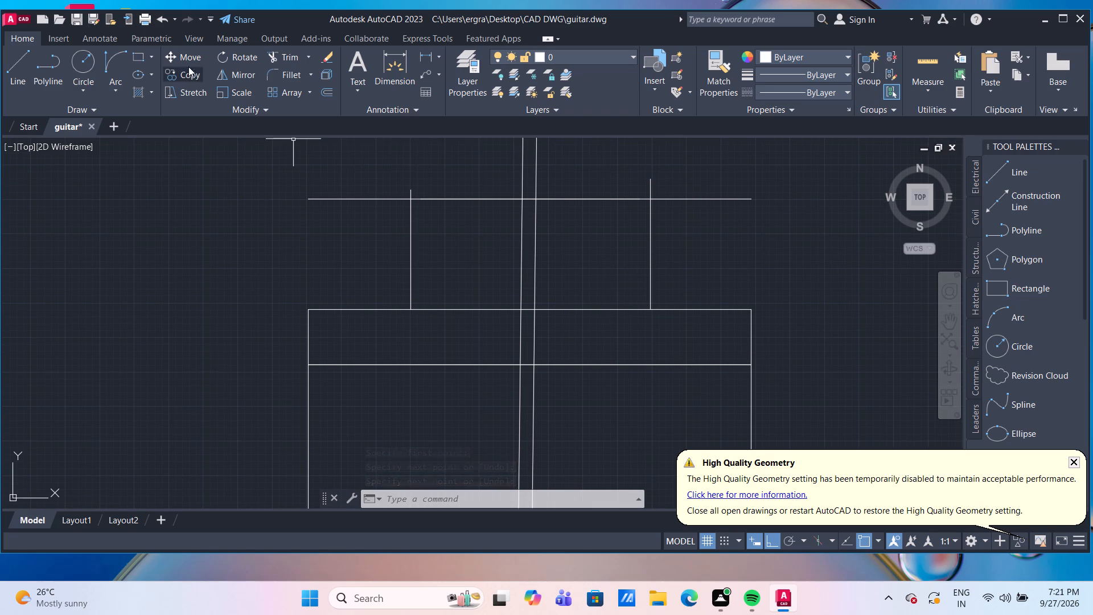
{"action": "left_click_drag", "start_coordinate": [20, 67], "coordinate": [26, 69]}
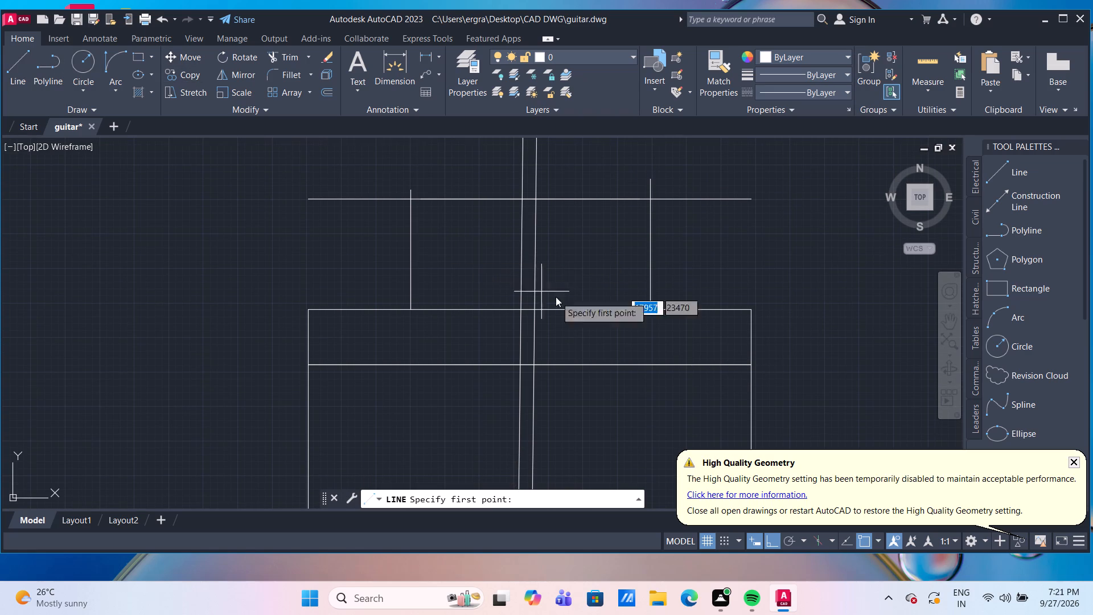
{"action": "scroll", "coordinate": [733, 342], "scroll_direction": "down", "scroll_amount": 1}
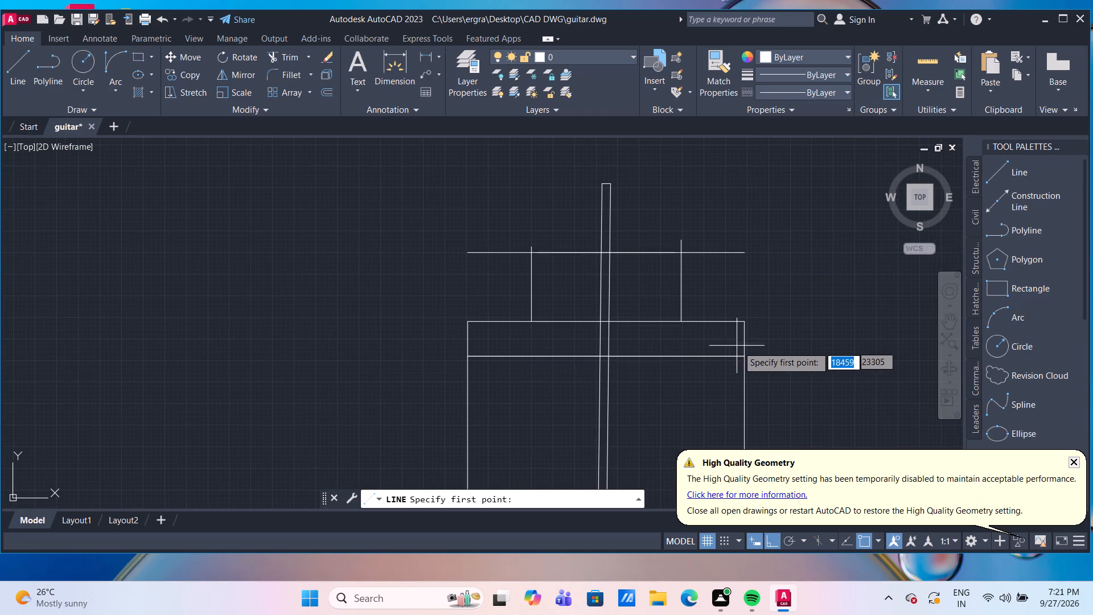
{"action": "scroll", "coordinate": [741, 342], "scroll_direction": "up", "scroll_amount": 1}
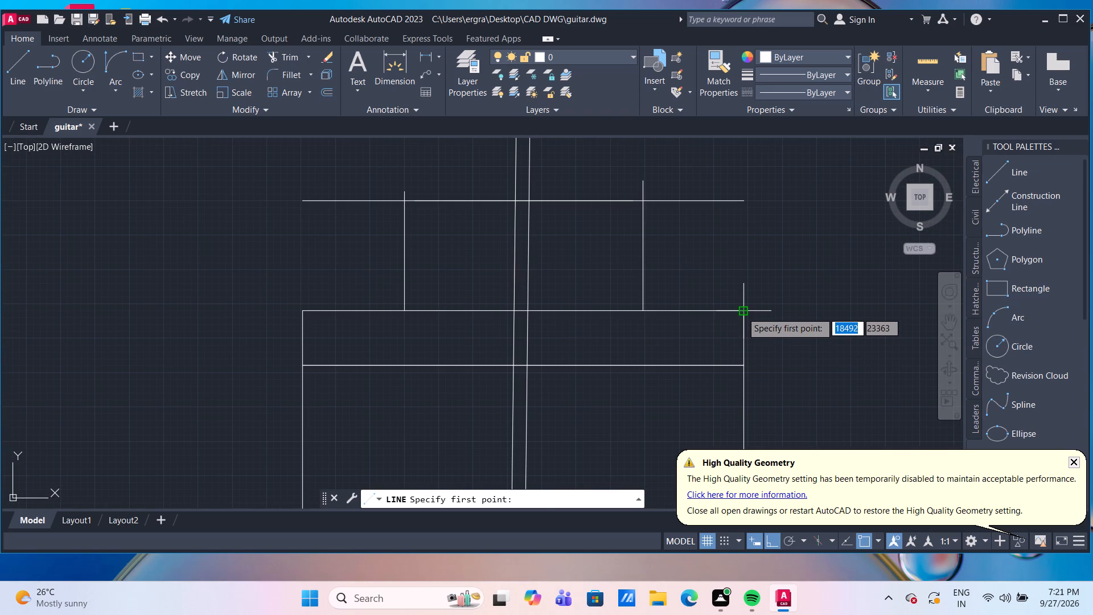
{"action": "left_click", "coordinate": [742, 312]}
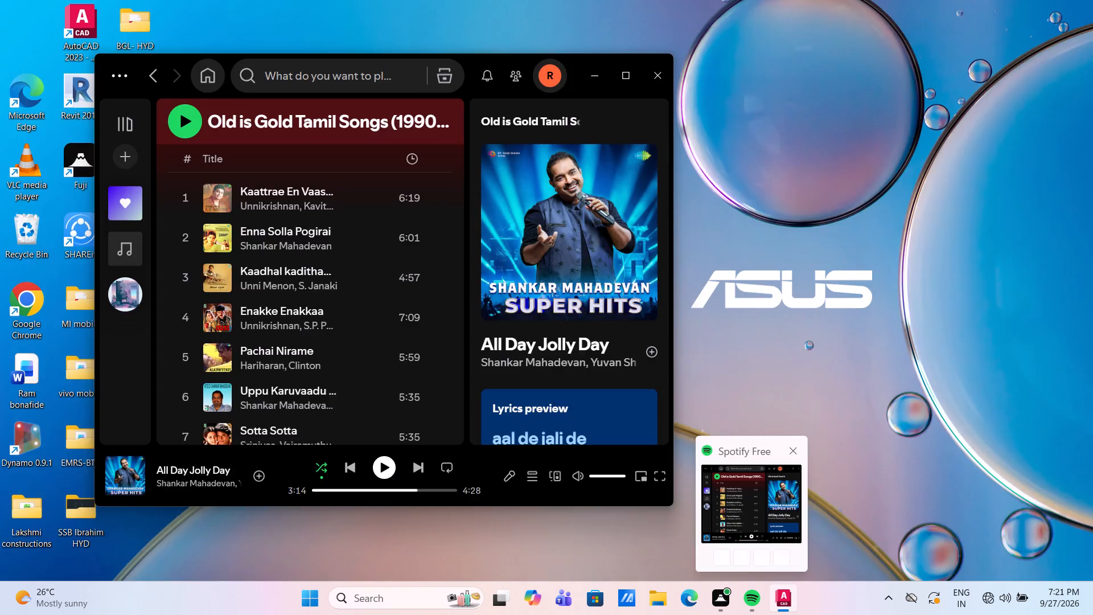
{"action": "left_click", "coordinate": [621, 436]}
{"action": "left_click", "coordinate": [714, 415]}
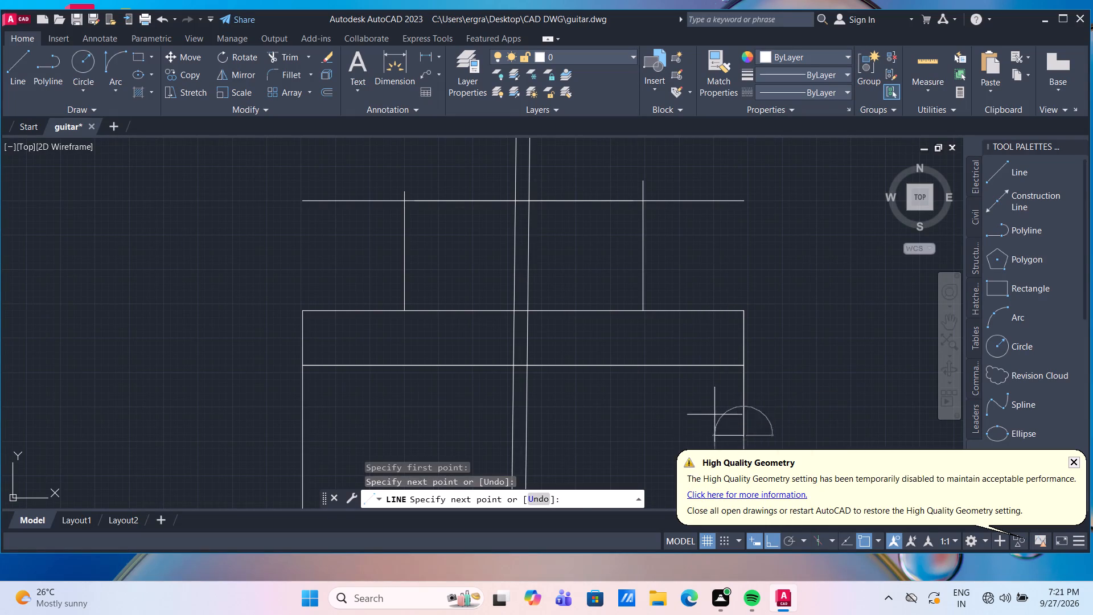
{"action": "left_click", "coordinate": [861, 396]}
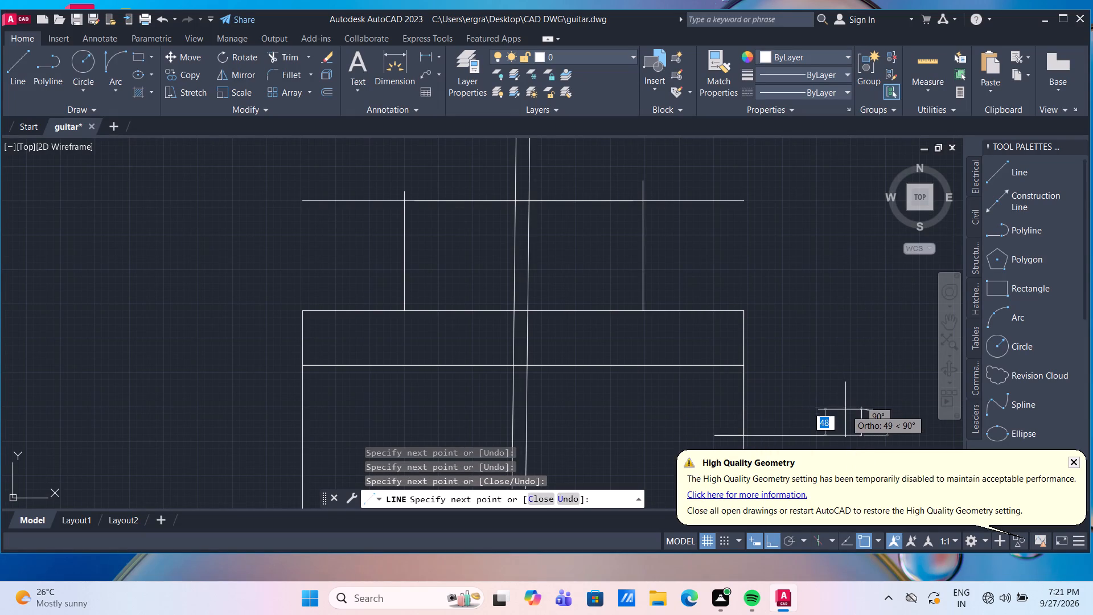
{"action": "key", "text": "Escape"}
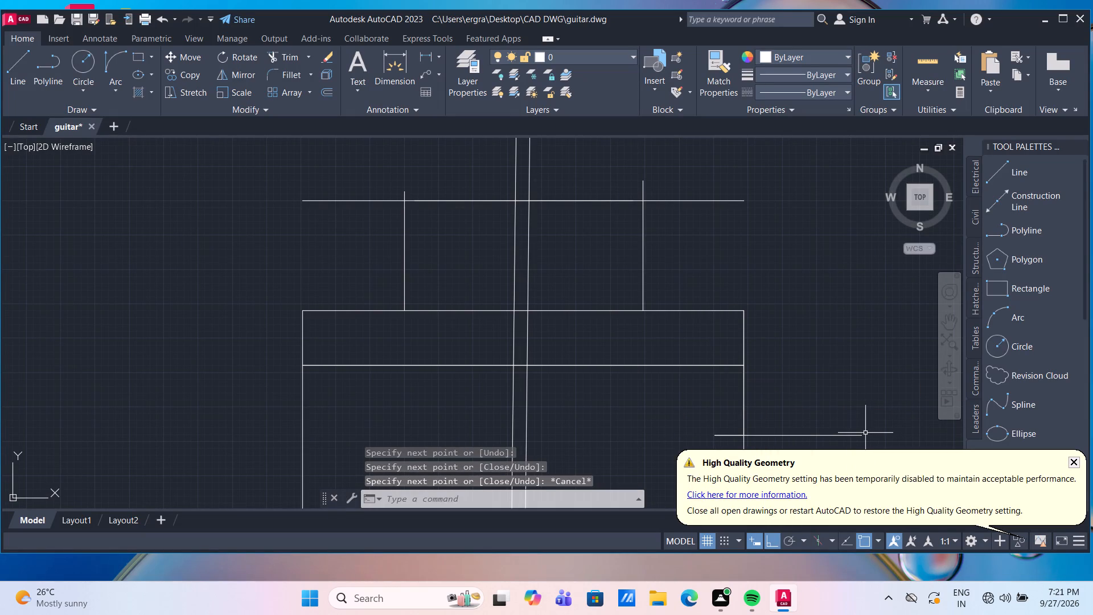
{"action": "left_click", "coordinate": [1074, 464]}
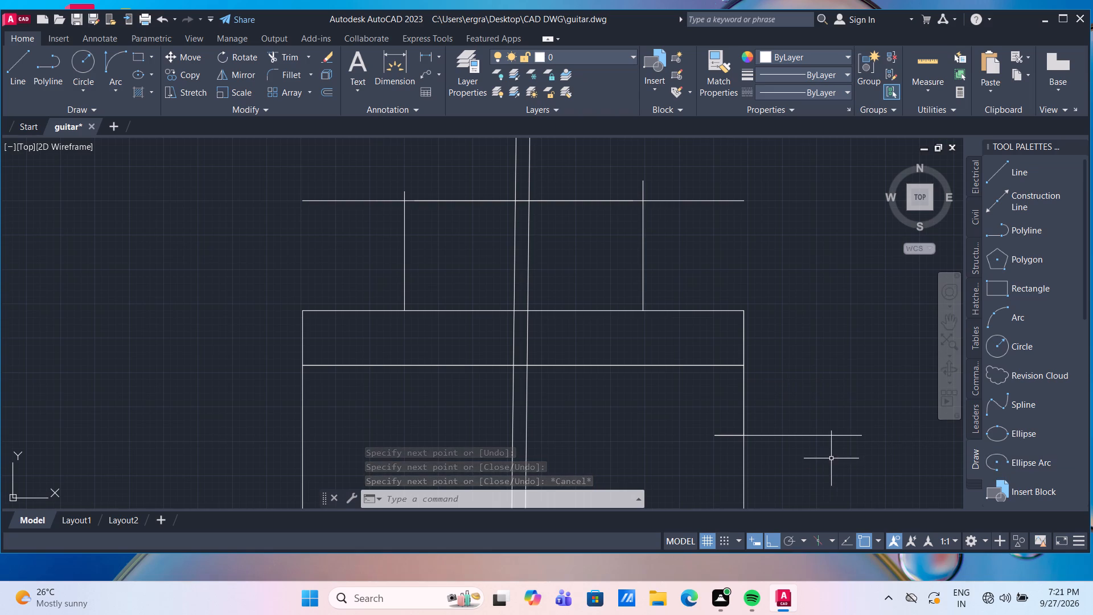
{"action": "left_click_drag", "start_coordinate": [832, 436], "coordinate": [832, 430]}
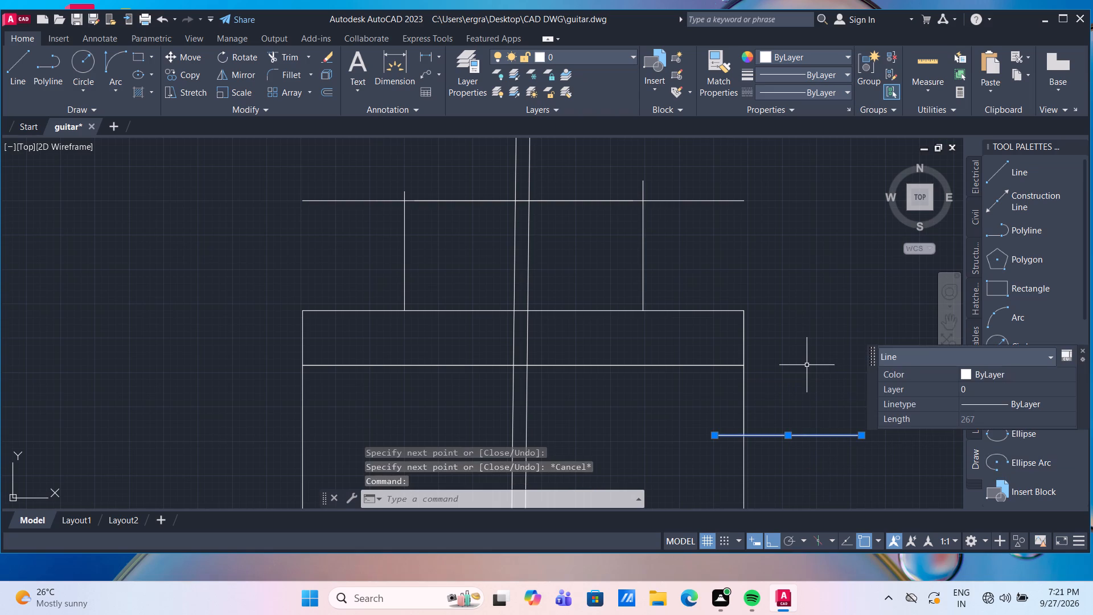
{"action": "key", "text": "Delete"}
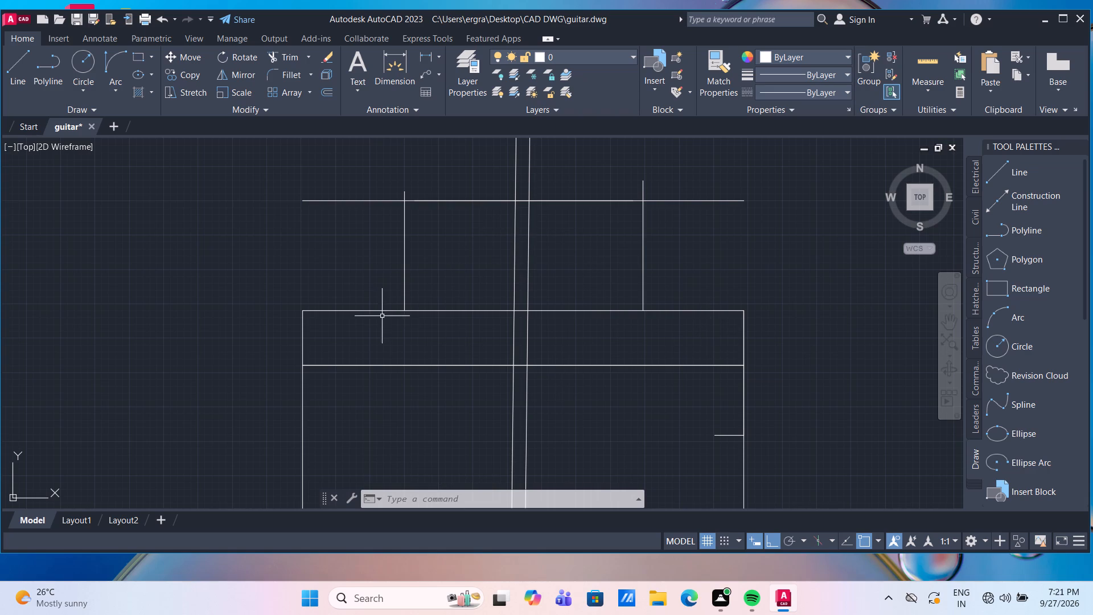
Draw a start-end-direction arc from the left vertical line's foot to the right one's foot, with a tangent direction of 30.
{"action": "left_click", "coordinate": [118, 62]}
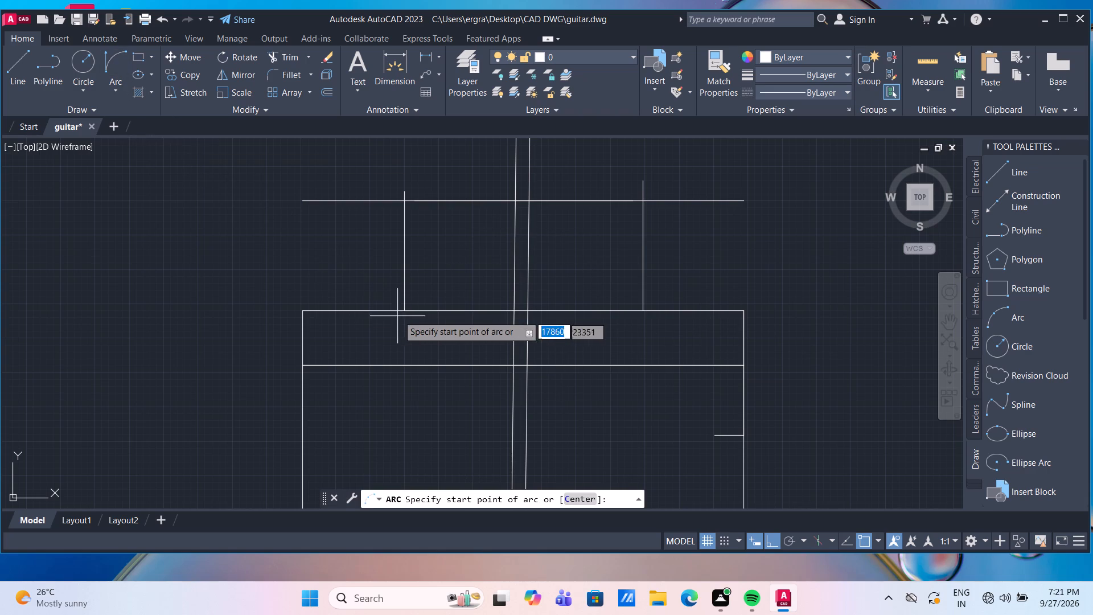
{"action": "left_click", "coordinate": [402, 309]}
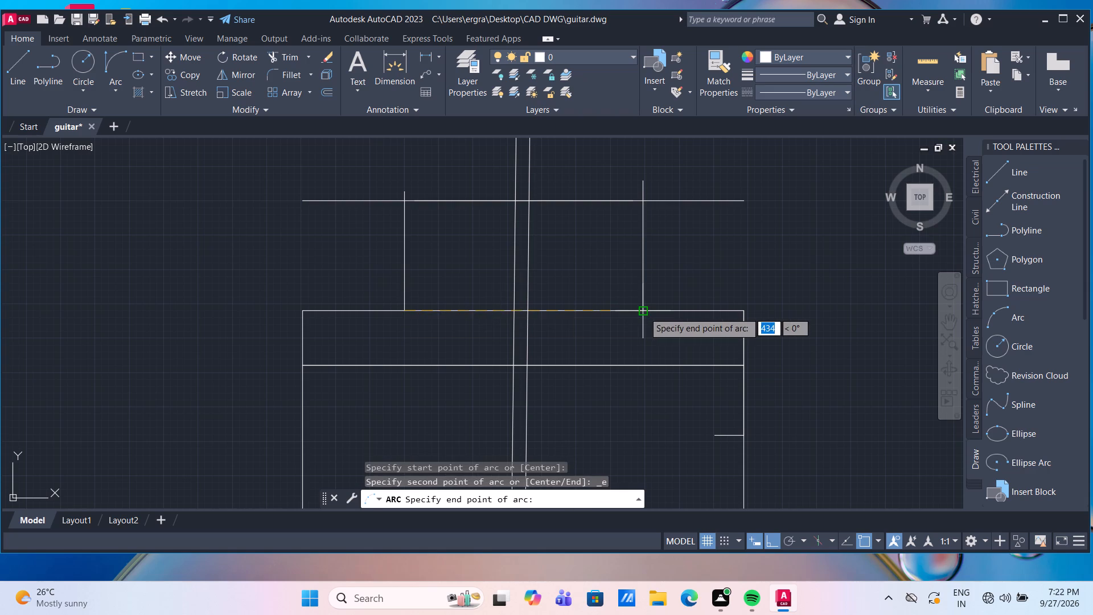
{"action": "left_click", "coordinate": [644, 312]}
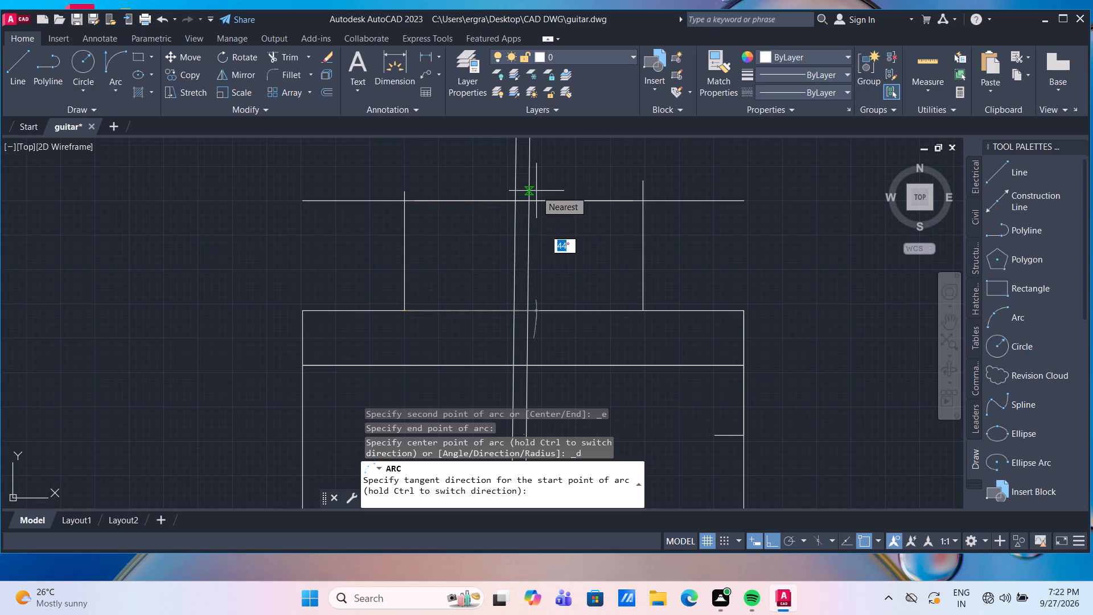
{"action": "type", "text": "30"}
{"action": "key", "text": "Return"}
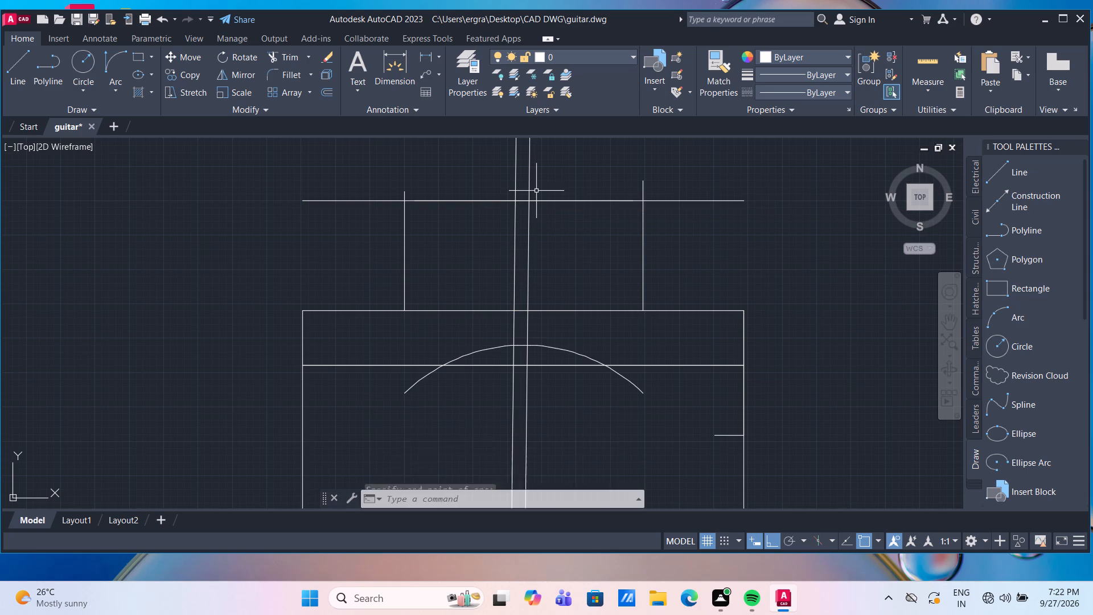
Move the arc straight up so its ends sit on the feet of the two vertical lines at the band's top edge.
{"action": "left_click", "coordinate": [642, 393]}
{"action": "key", "text": "3"}
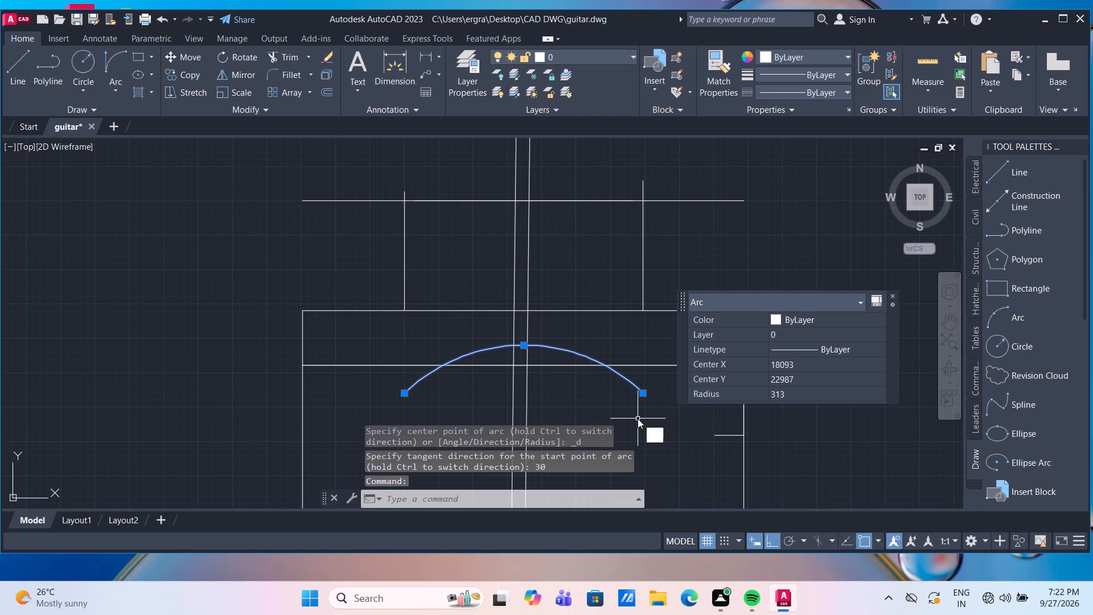
{"action": "key", "text": "BackSpace"}
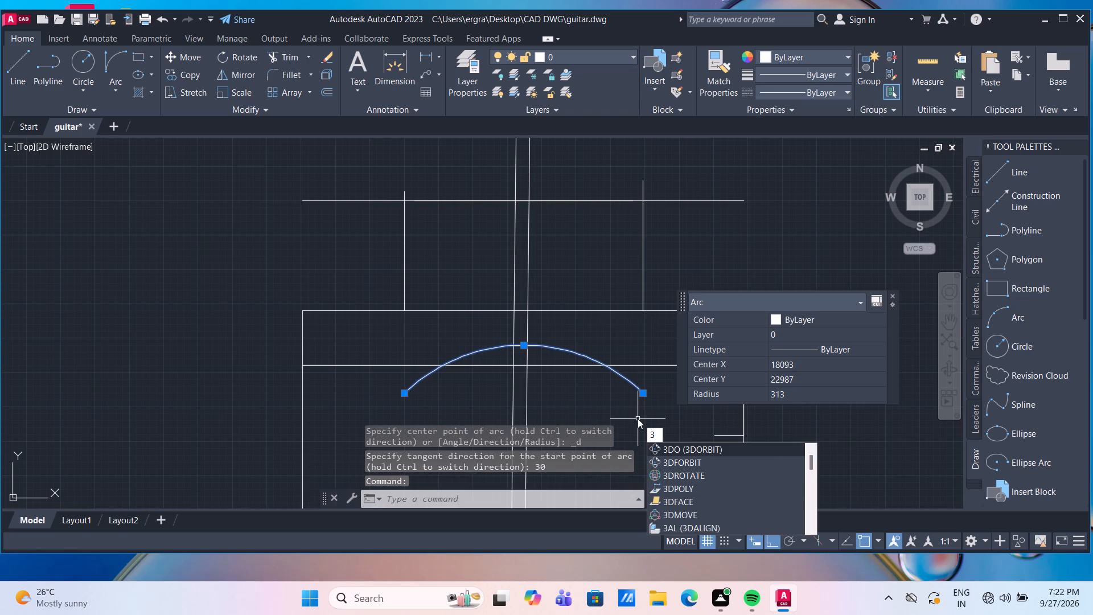
{"action": "key", "text": "m"}
{"action": "key", "text": "Return"}
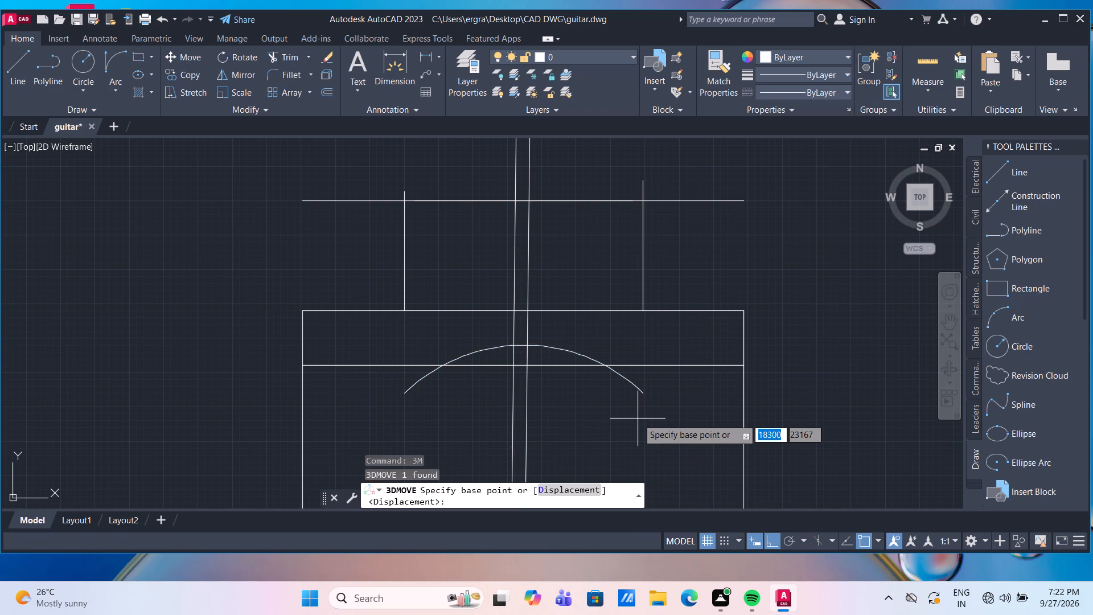
{"action": "left_click", "coordinate": [644, 395]}
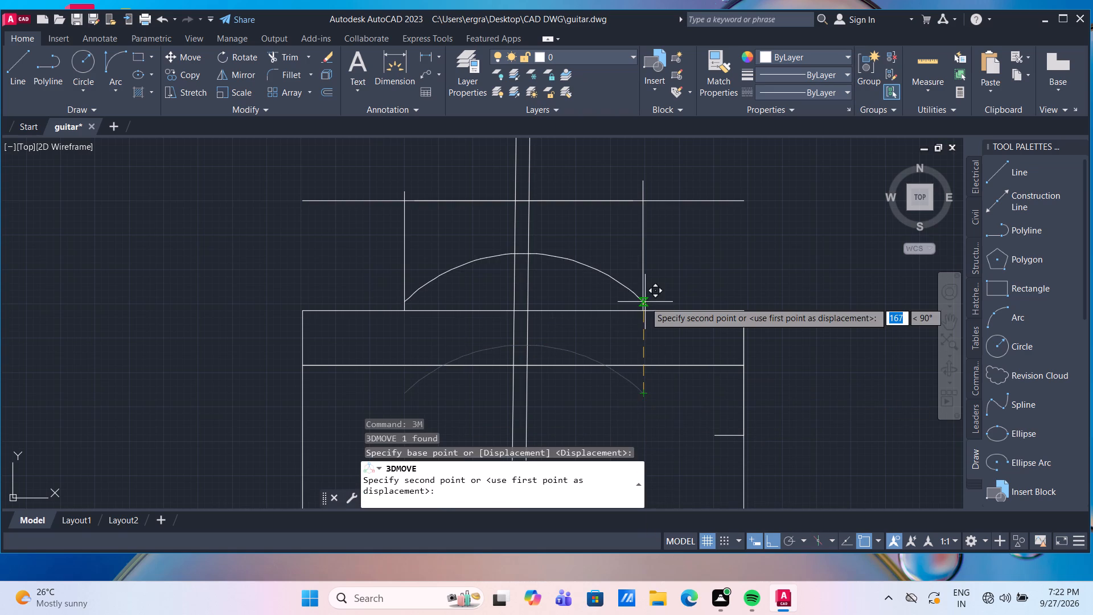
{"action": "left_click", "coordinate": [643, 305]}
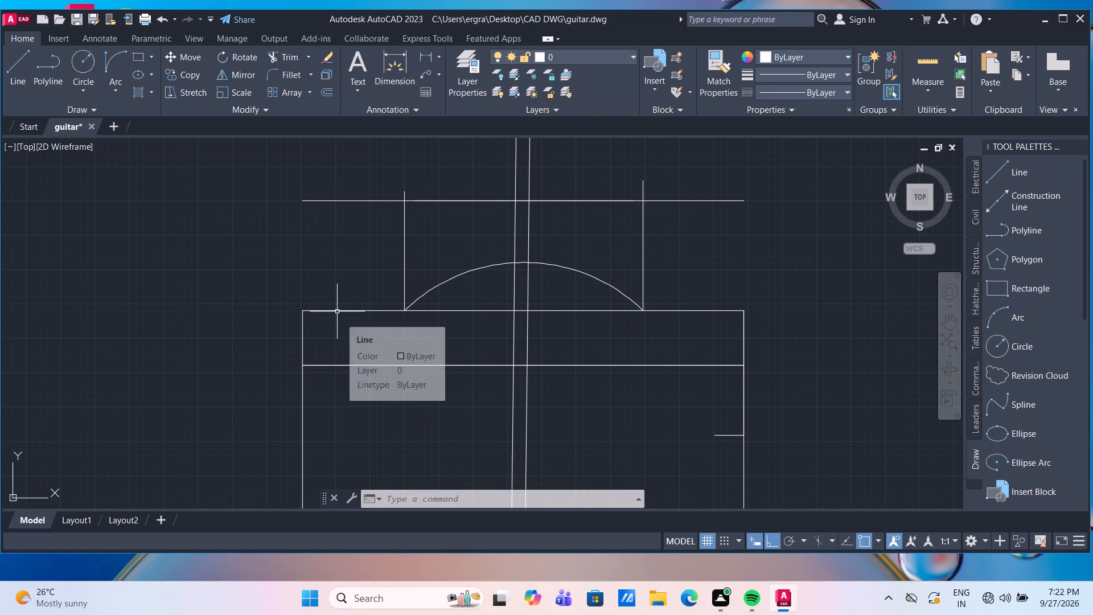
Extend both ends of the arc down to the rectangle's top edge.
{"action": "type", "text": "ex"}
{"action": "key", "text": "Return"}
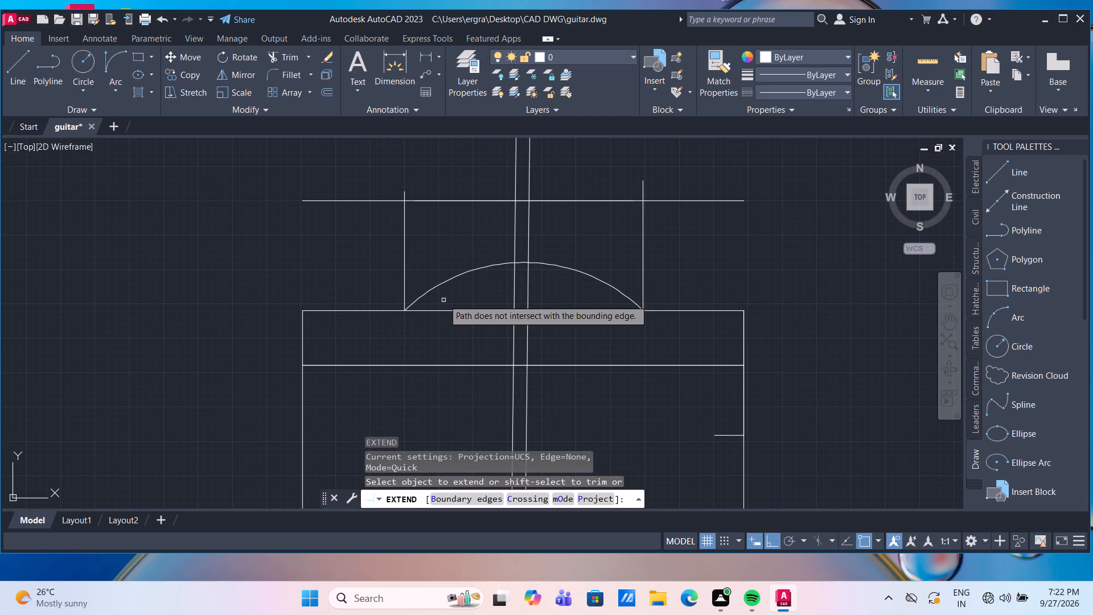
{"action": "left_click", "coordinate": [430, 292]}
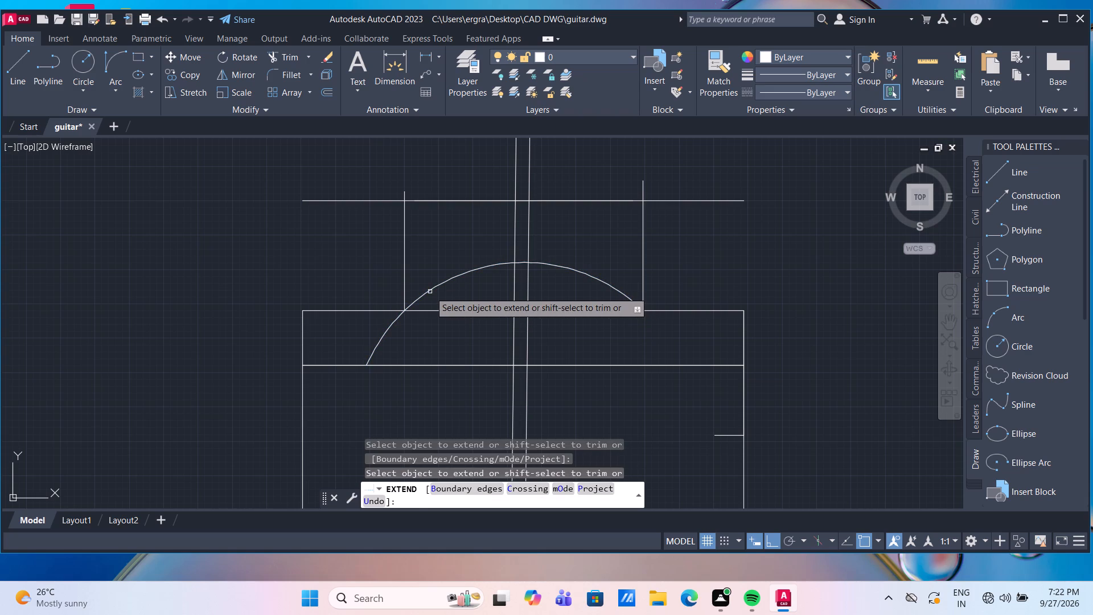
{"action": "left_click", "coordinate": [625, 292]}
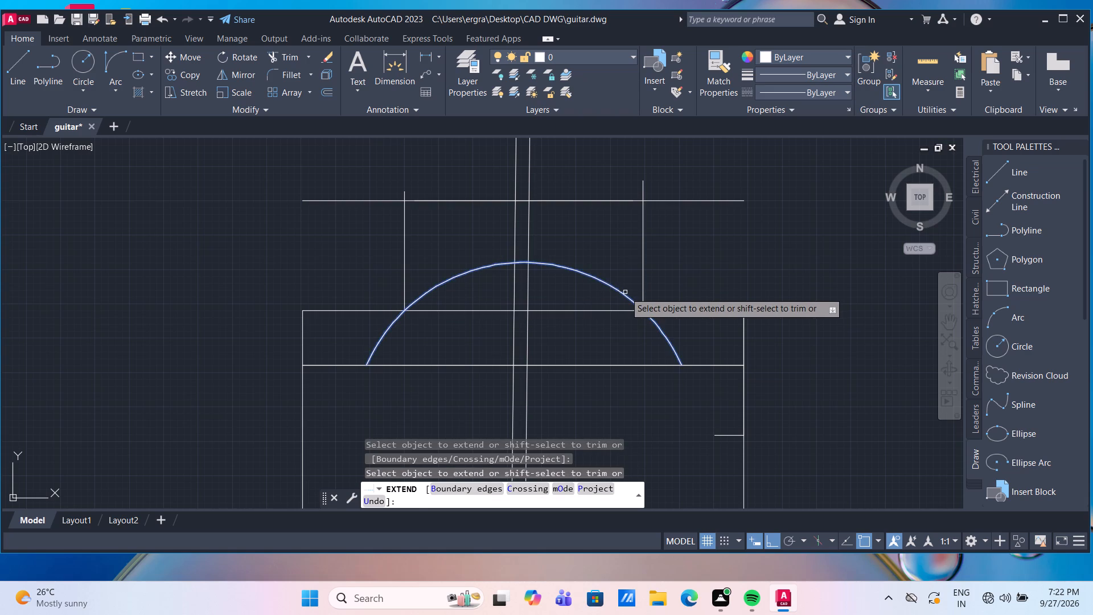
{"action": "key", "text": "Escape"}
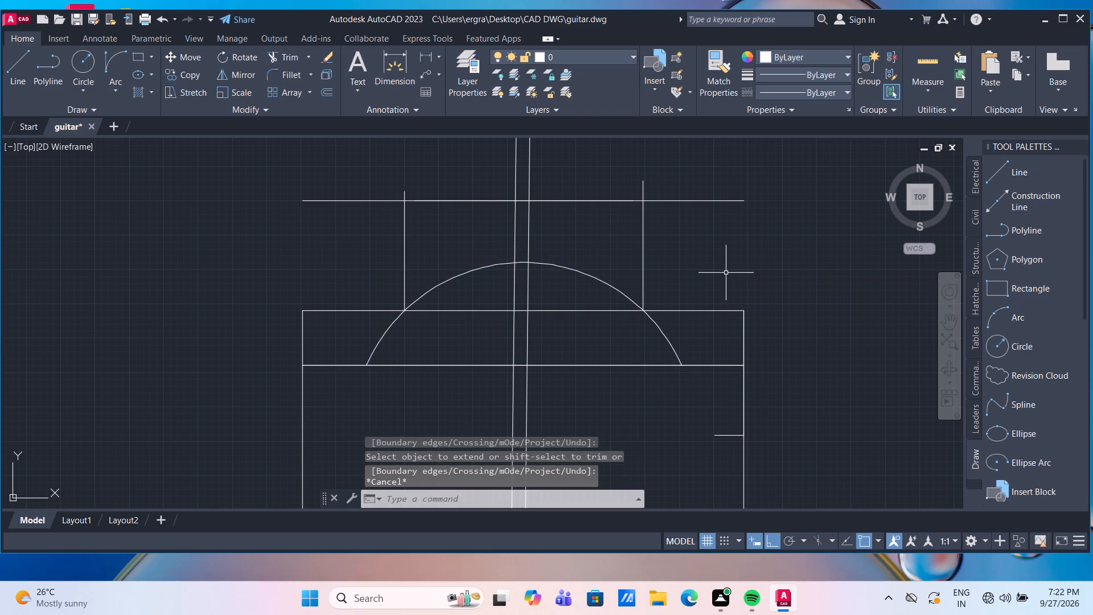
Draw two diagonal lines joining each lower end of the arc to the band's nearest top corner.
{"action": "left_click", "coordinate": [23, 75]}
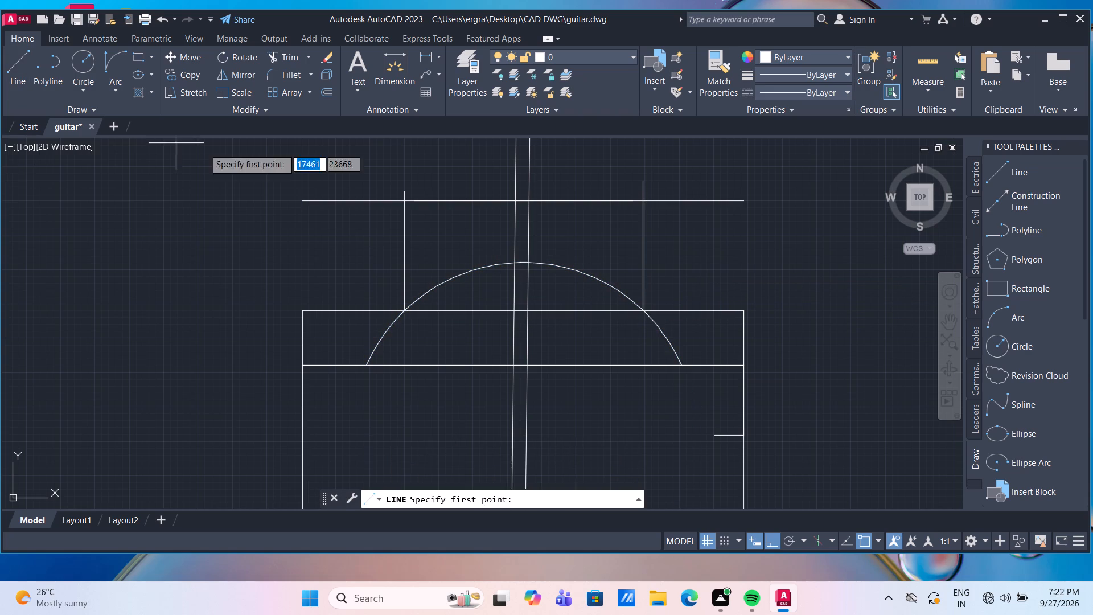
{"action": "left_click", "coordinate": [684, 366]}
{"action": "left_click", "coordinate": [747, 310]}
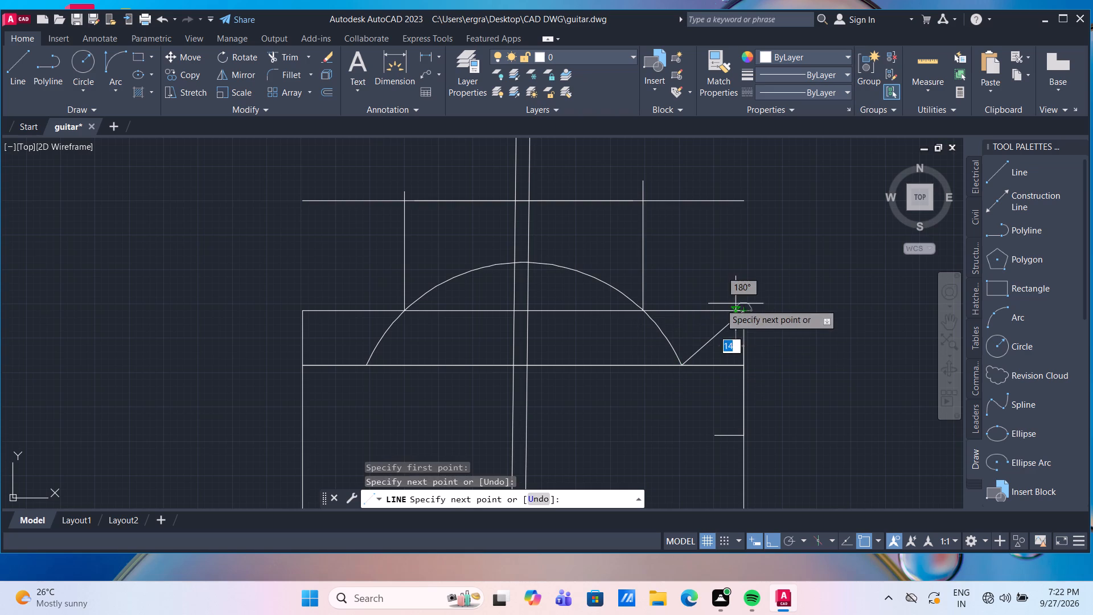
{"action": "key", "text": "Escape"}
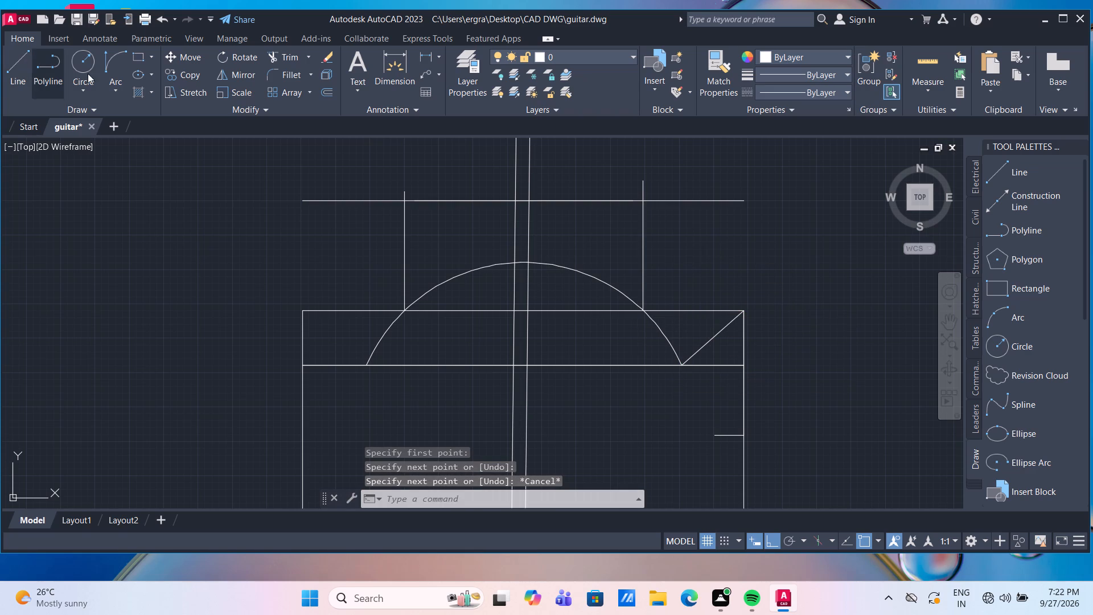
{"action": "left_click", "coordinate": [24, 72]}
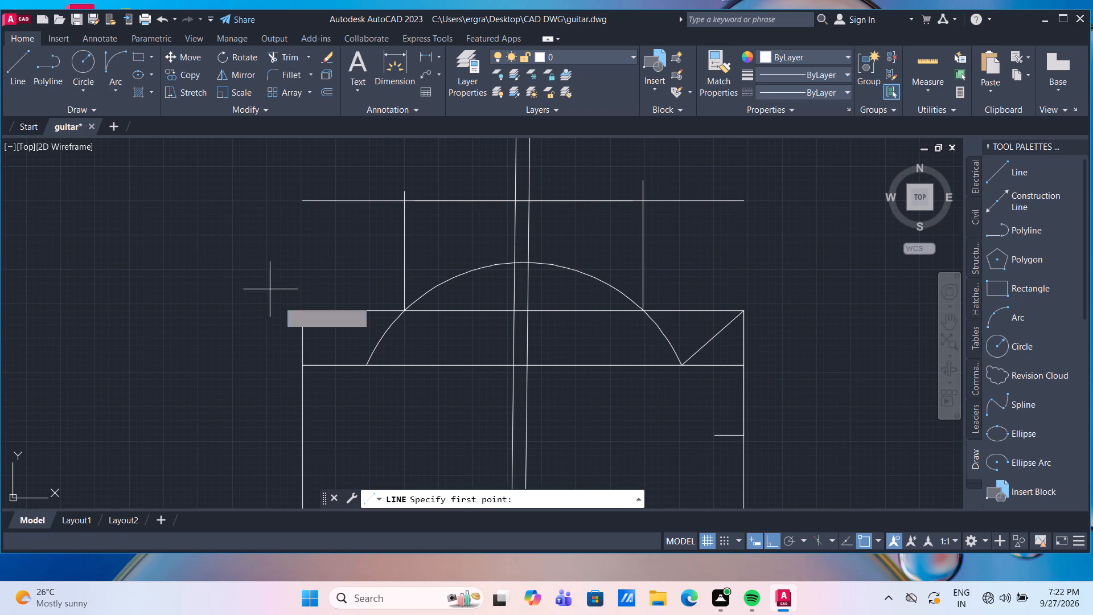
{"action": "left_click", "coordinate": [370, 364]}
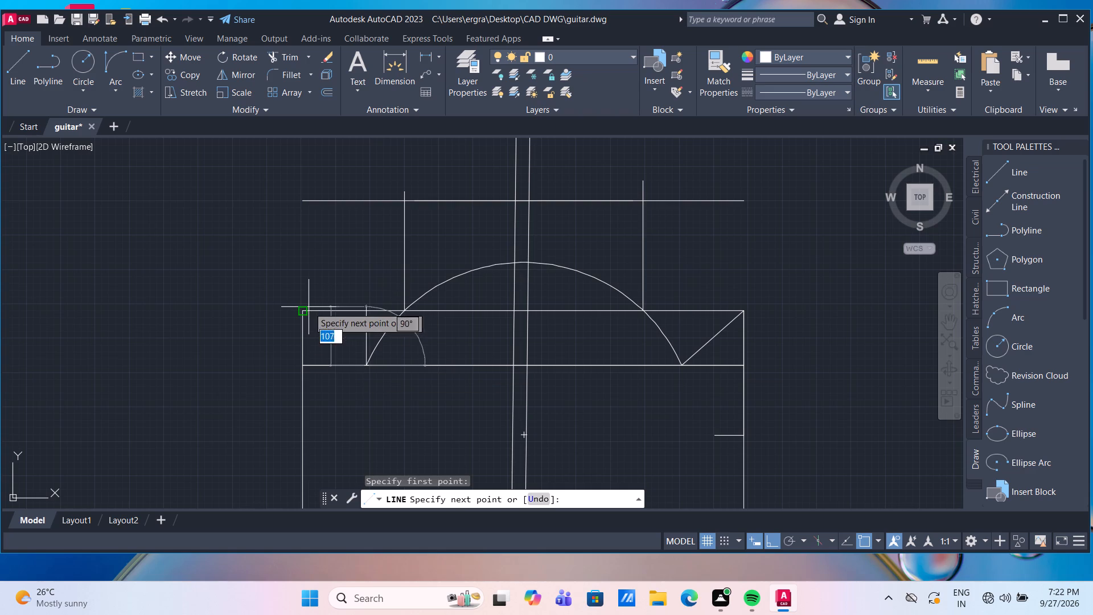
{"action": "left_click", "coordinate": [309, 307]}
{"action": "key", "text": "Escape"}
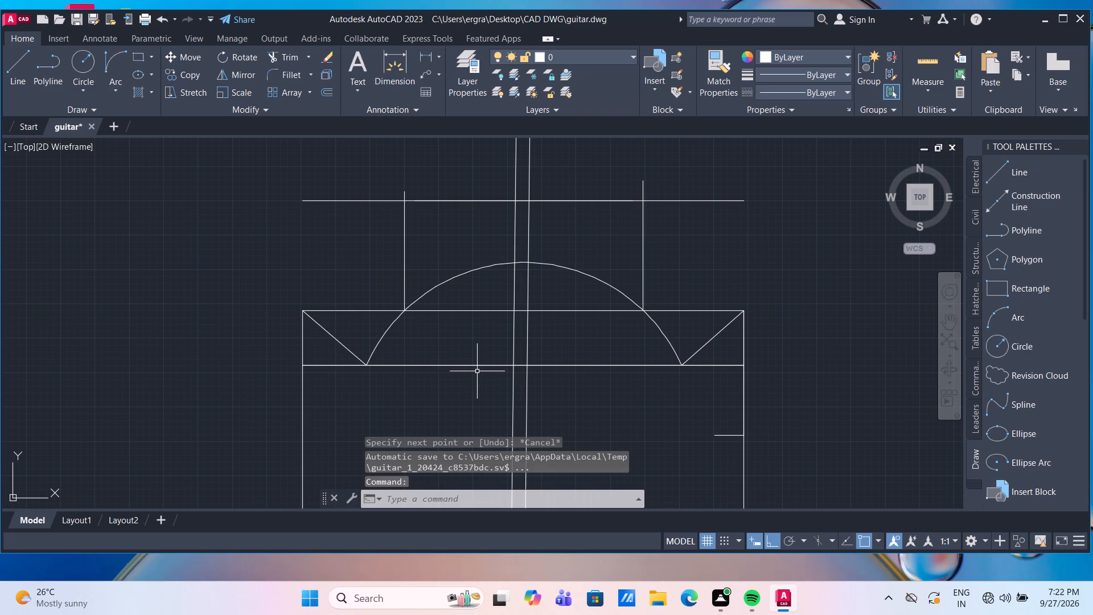
Trim the two vertical lines and both mast lines between the upper horizontal line and the arc with one fence cut.
{"action": "scroll", "coordinate": [482, 386], "scroll_direction": "down", "scroll_amount": 1}
{"action": "middle_click_drag", "start_coordinate": [480, 387], "coordinate": [457, 353]}
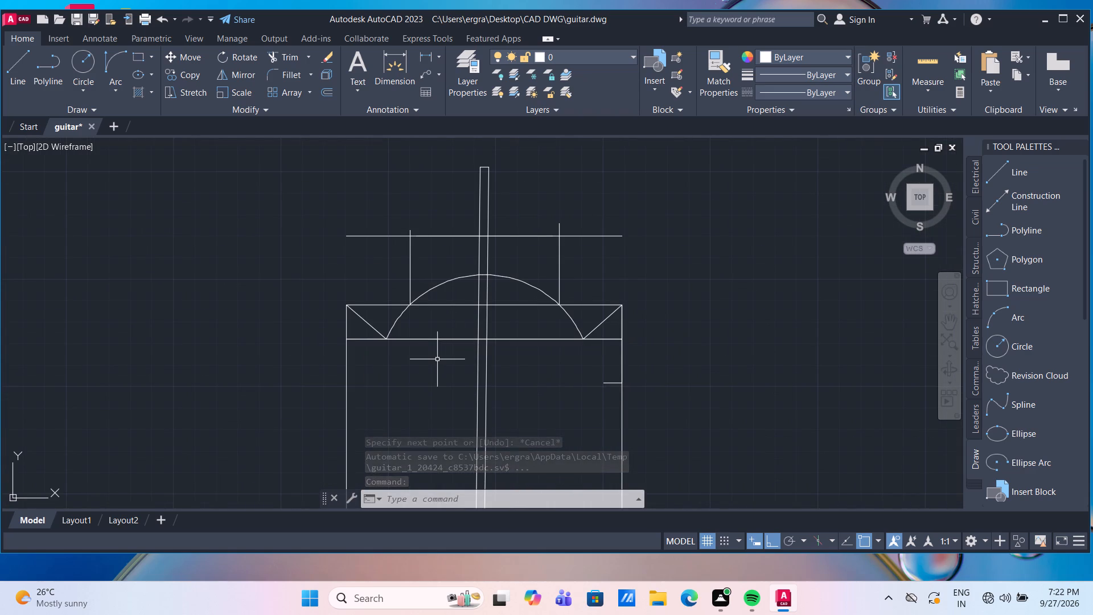
{"action": "left_click", "coordinate": [434, 339]}
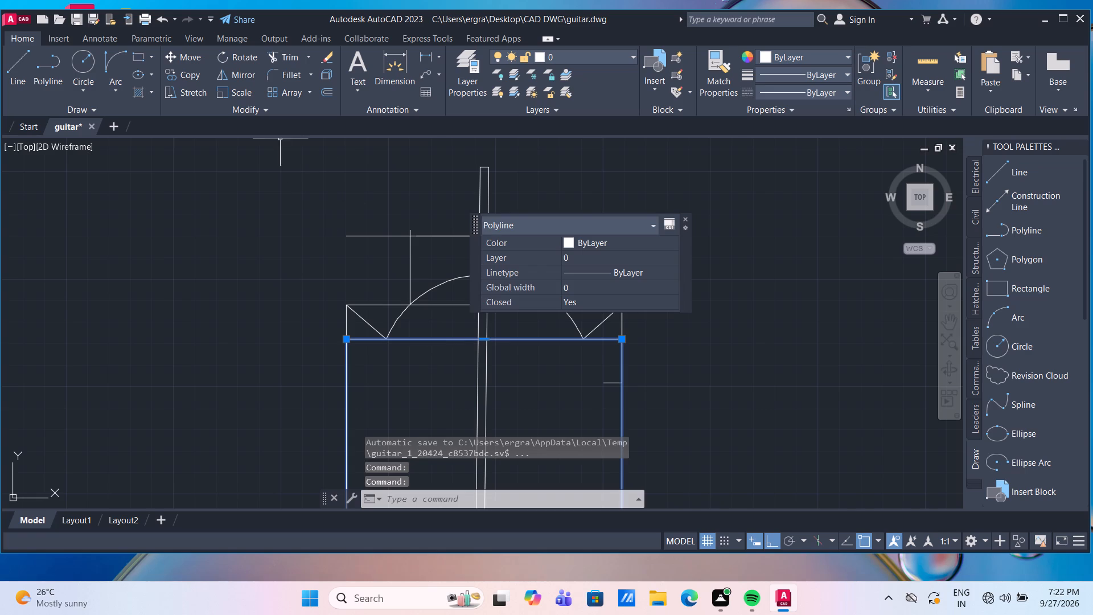
{"action": "key", "text": "Escape"}
{"action": "scroll", "coordinate": [391, 365], "scroll_direction": "up", "scroll_amount": 1}
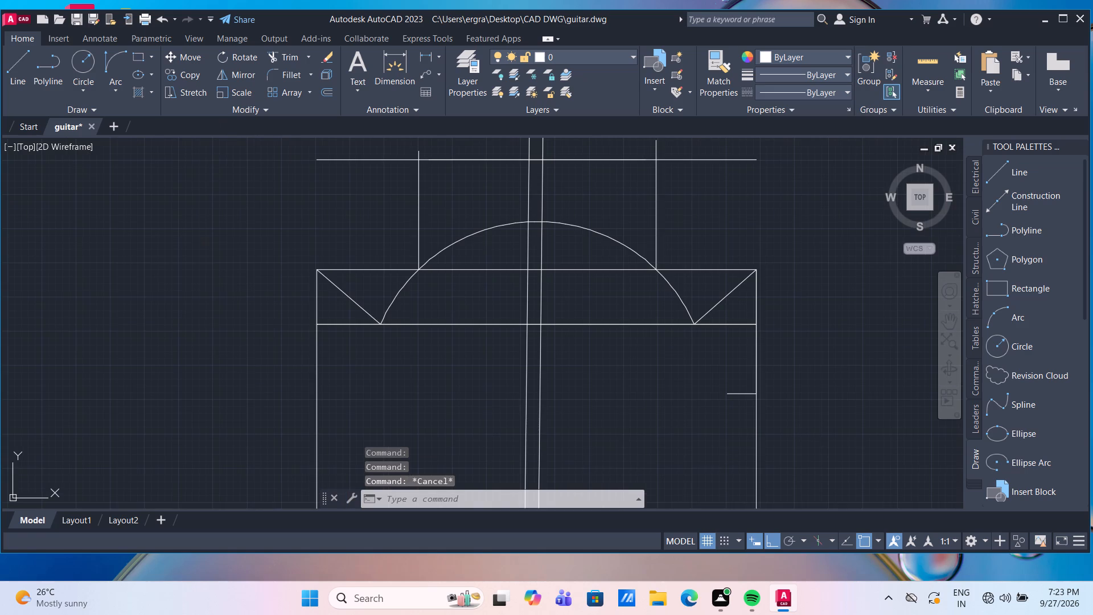
{"action": "type", "text": "tr"}
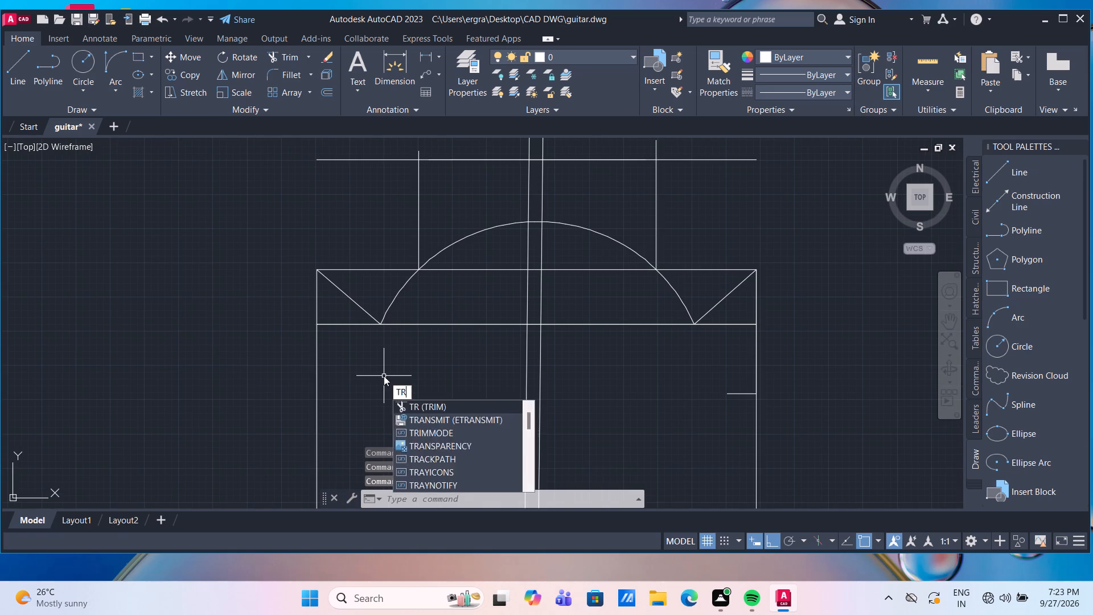
{"action": "key", "text": "Return"}
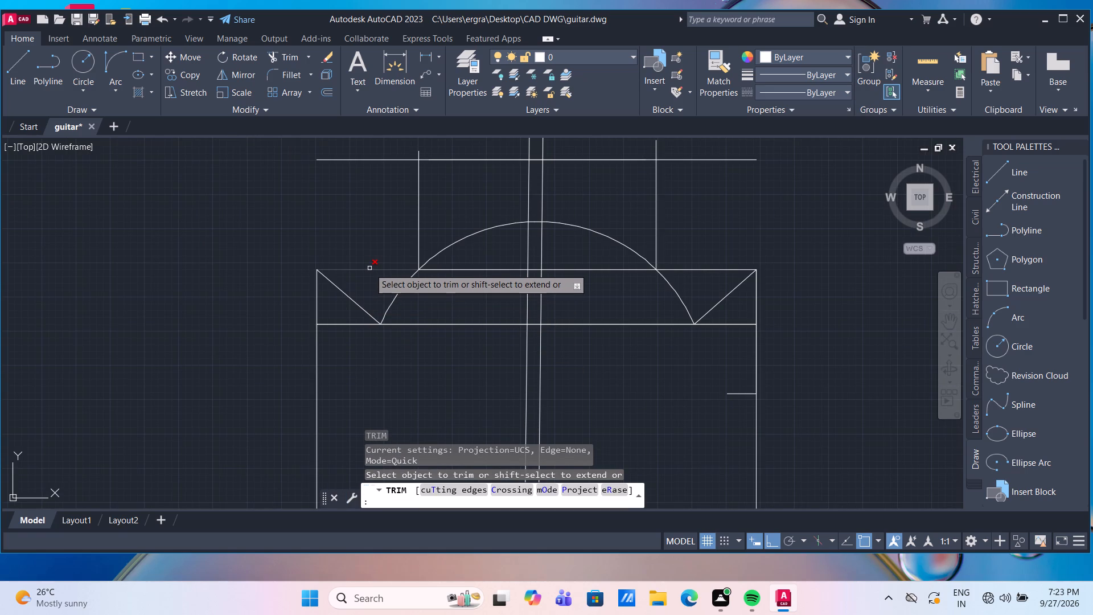
{"action": "left_click", "coordinate": [393, 191]}
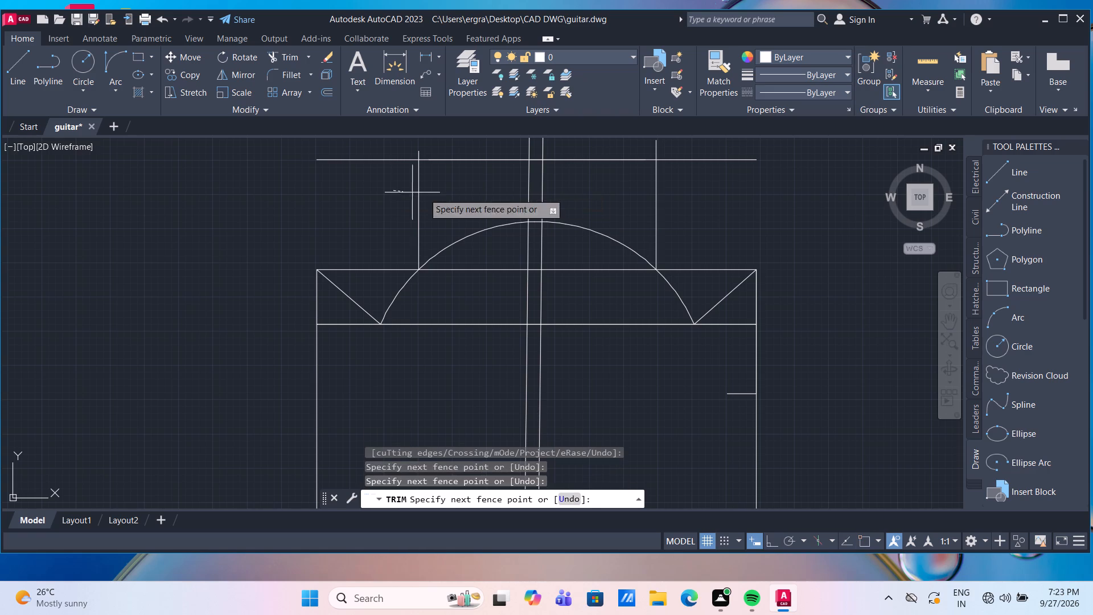
{"action": "left_click", "coordinate": [799, 196]}
{"action": "key", "text": "Escape"}
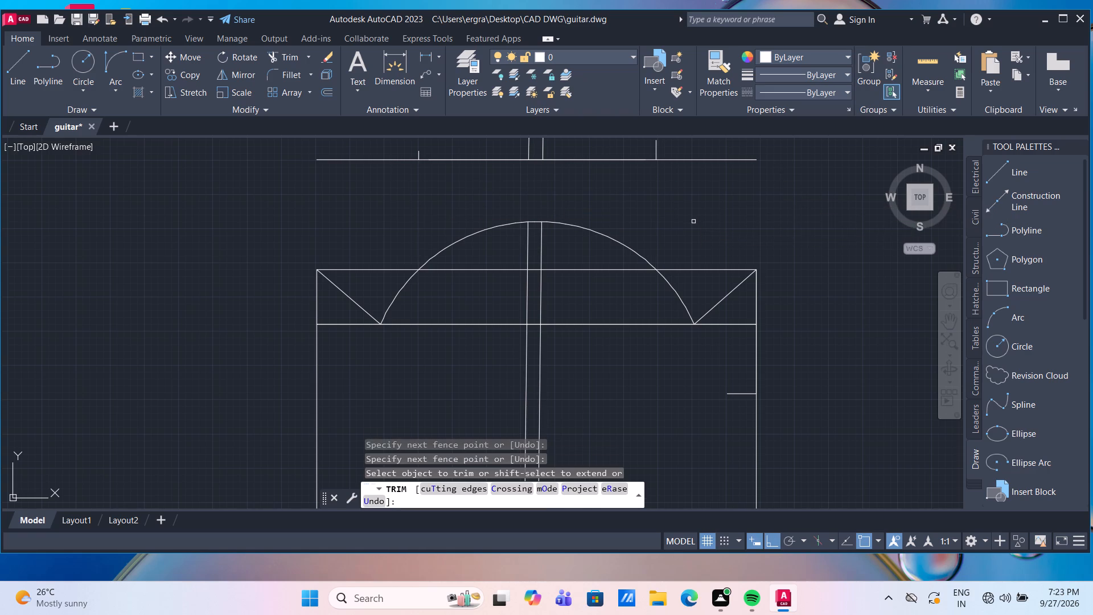
Erase the band's top horizontal line that crosses the arc.
{"action": "left_click", "coordinate": [606, 269]}
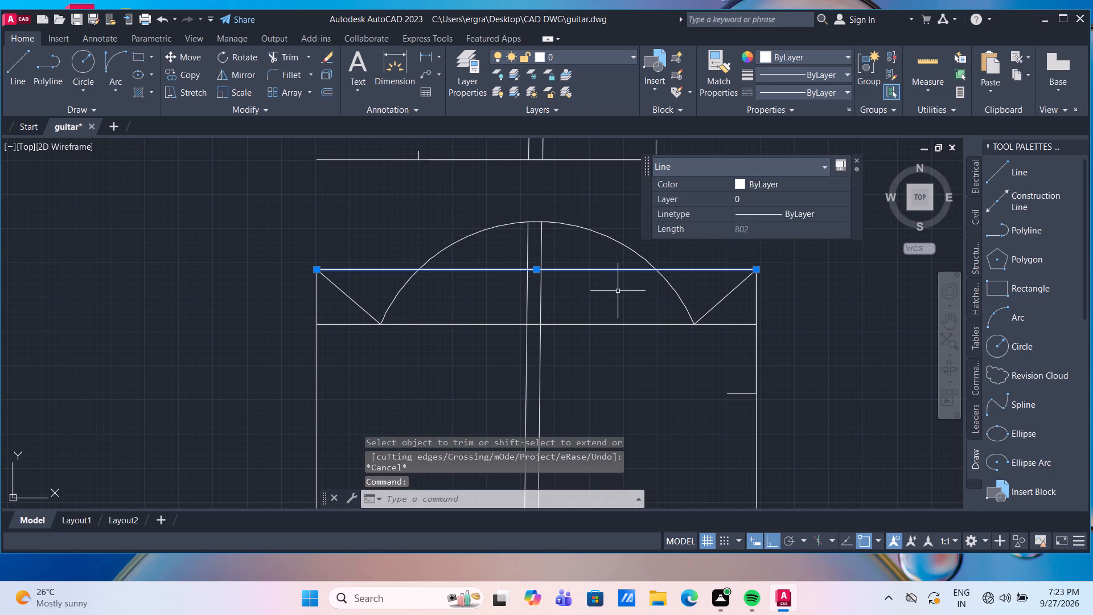
{"action": "key", "text": "Delete"}
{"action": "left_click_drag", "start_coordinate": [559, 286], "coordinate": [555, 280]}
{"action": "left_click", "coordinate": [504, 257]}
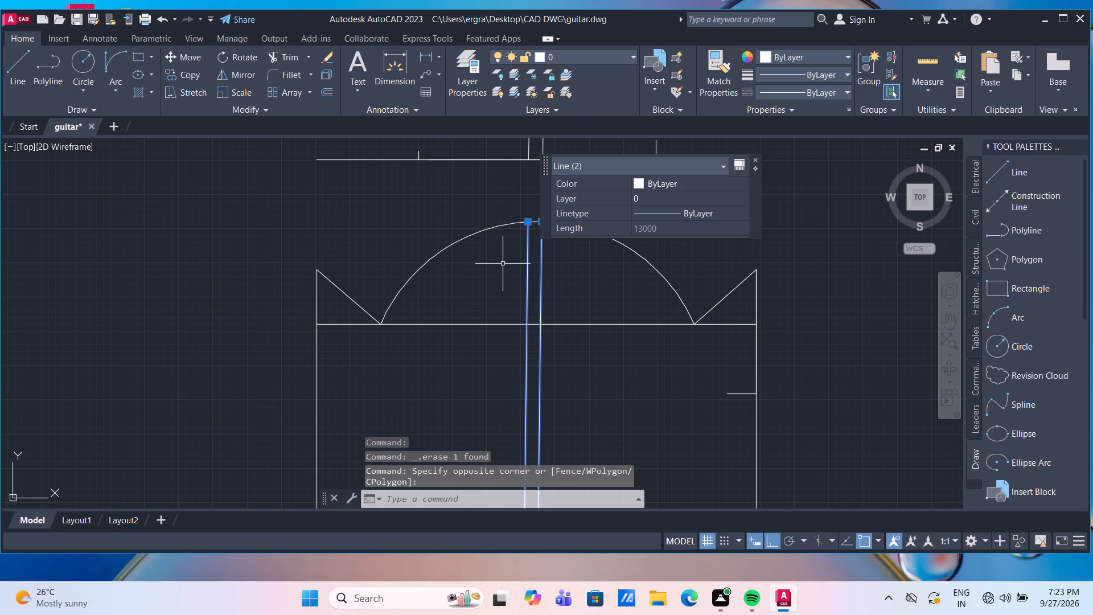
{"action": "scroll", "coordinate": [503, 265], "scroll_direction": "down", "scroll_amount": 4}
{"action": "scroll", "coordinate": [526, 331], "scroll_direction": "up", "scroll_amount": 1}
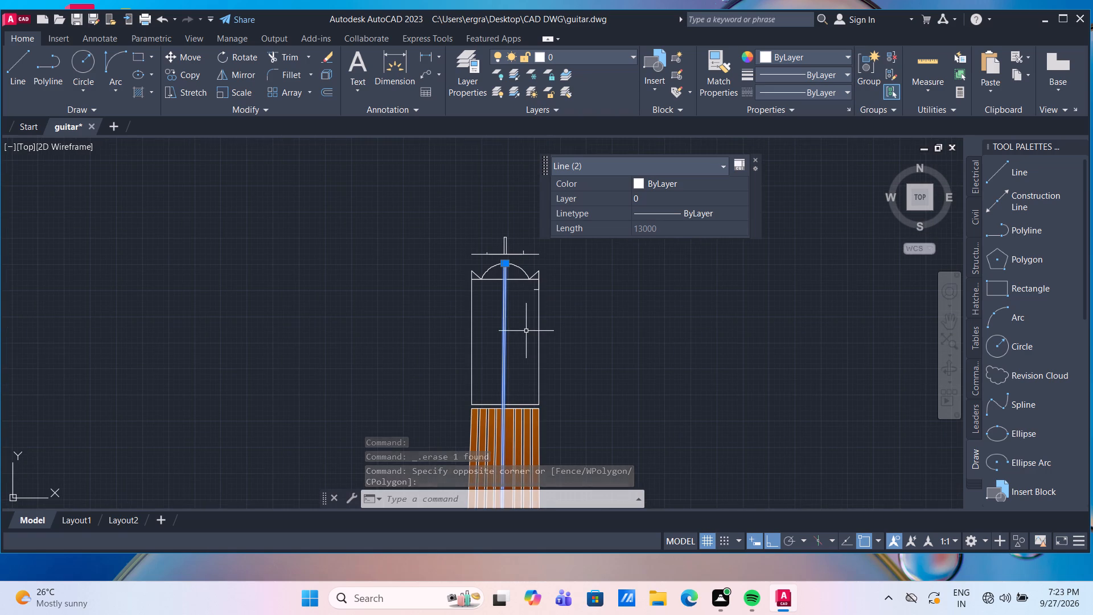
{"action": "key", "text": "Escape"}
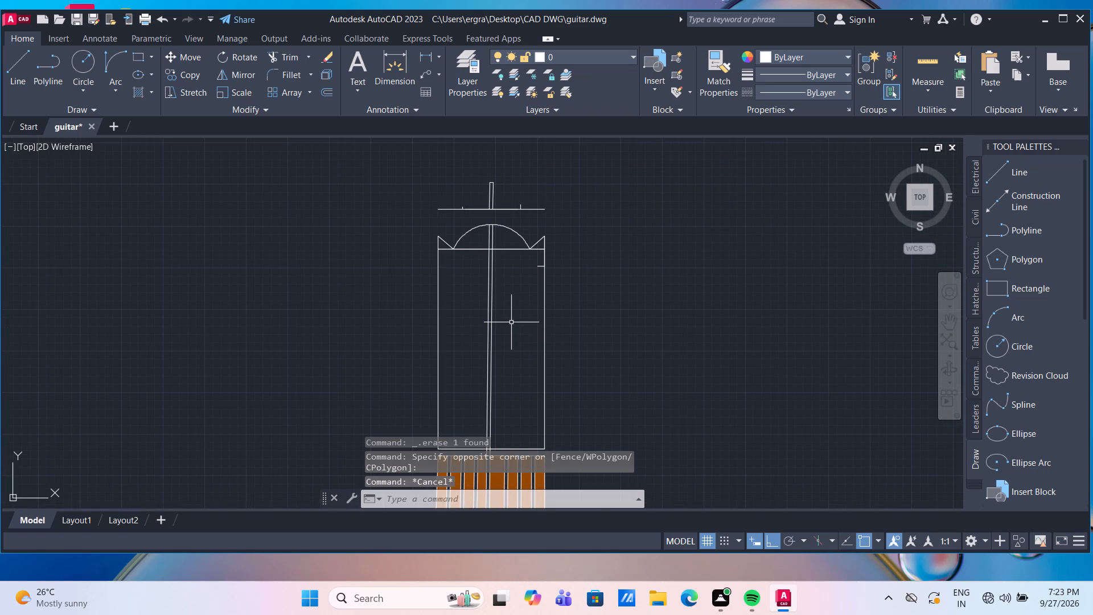
Draw a short vertical line from the orange-striped neck's top left corner up to the headstock rectangle's bottom left corner.
{"action": "scroll", "coordinate": [511, 322], "scroll_direction": "down", "scroll_amount": 1}
{"action": "middle_click_drag", "start_coordinate": [511, 350], "coordinate": [494, 319]}
{"action": "scroll", "coordinate": [491, 363], "scroll_direction": "up", "scroll_amount": 2}
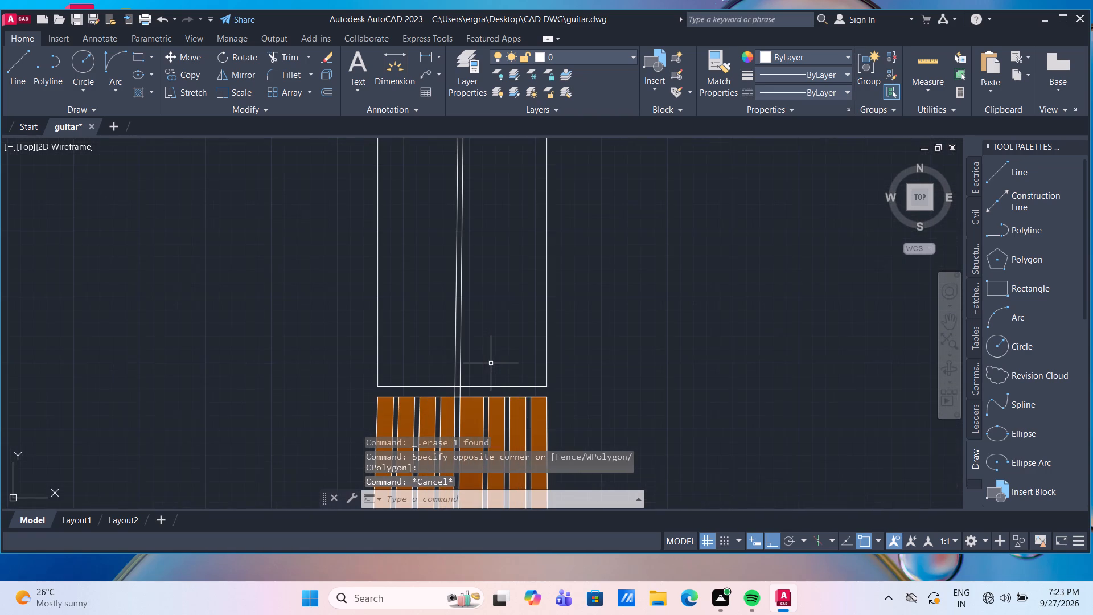
{"action": "middle_click_drag", "start_coordinate": [493, 351], "coordinate": [493, 341]}
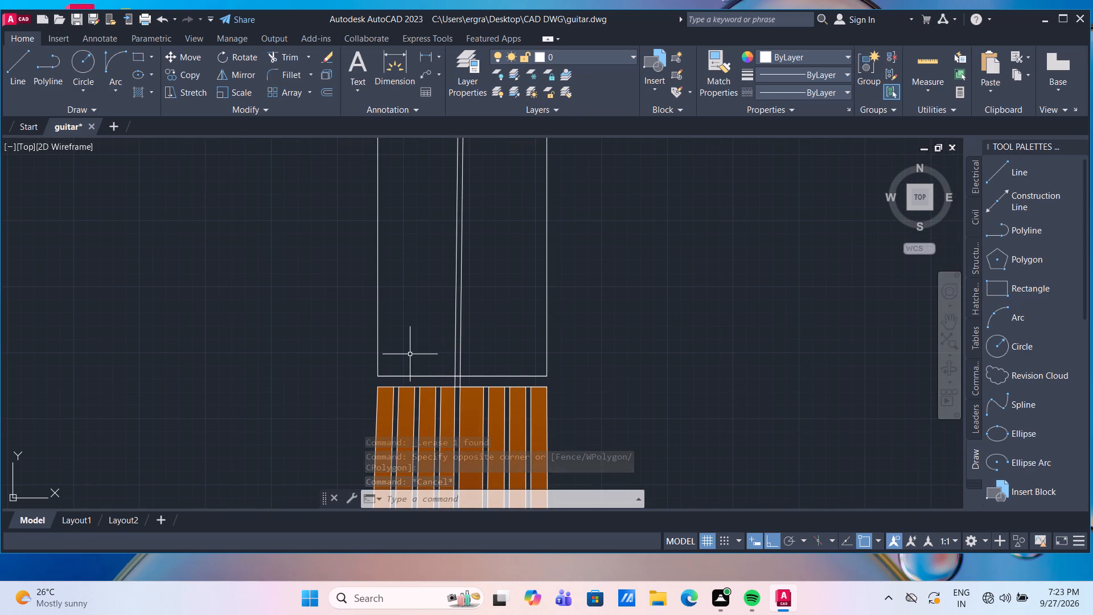
{"action": "scroll", "coordinate": [391, 393], "scroll_direction": "up", "scroll_amount": 2}
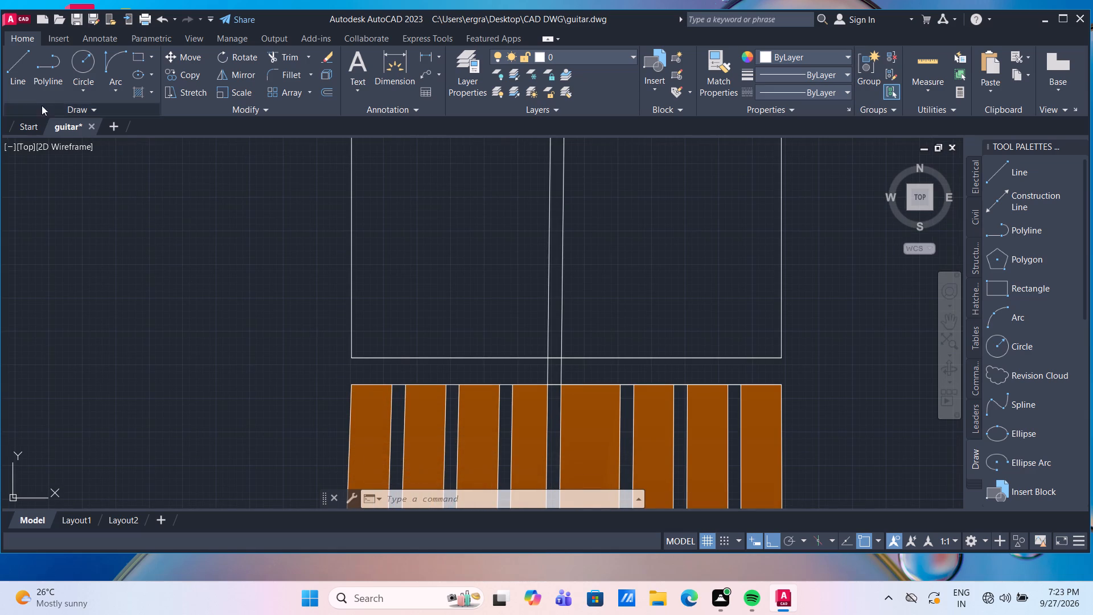
{"action": "left_click", "coordinate": [18, 82]}
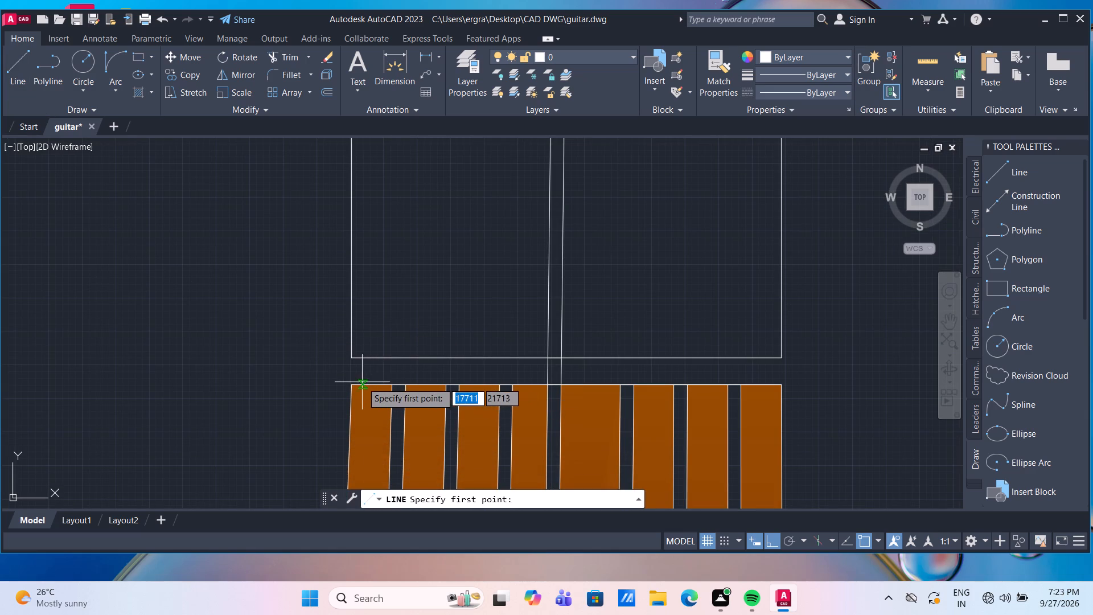
{"action": "left_click", "coordinate": [354, 385]}
{"action": "left_click", "coordinate": [351, 361]}
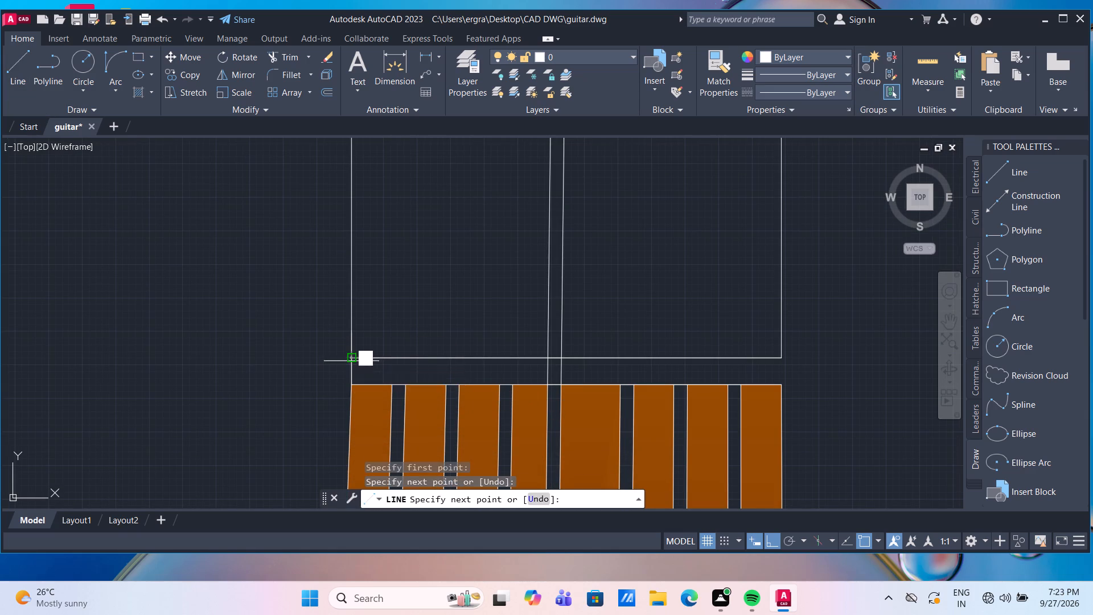
{"action": "key", "text": "Return"}
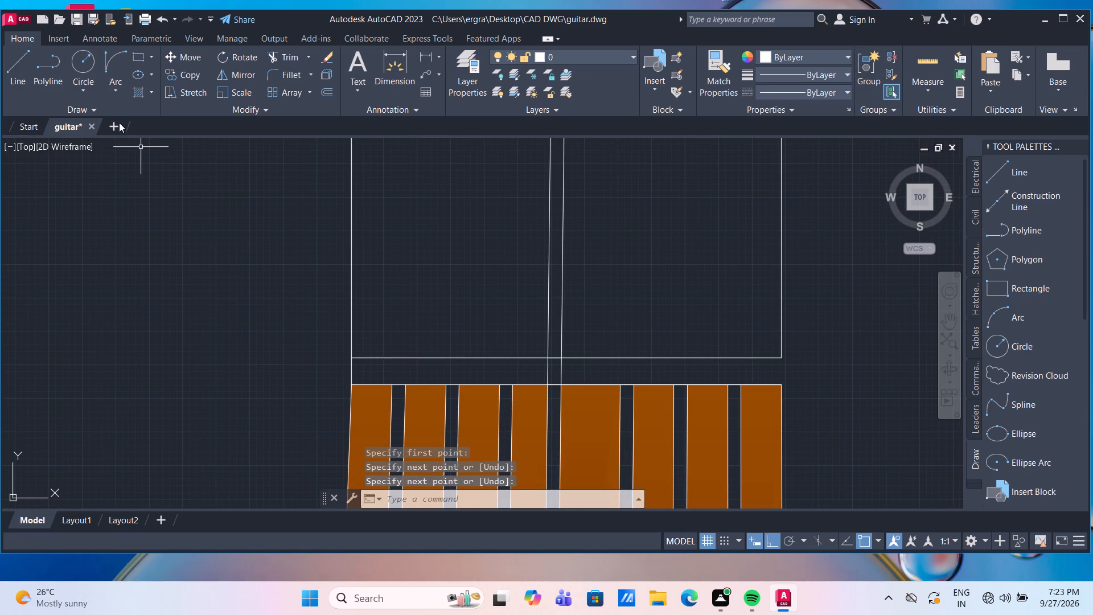
Draw a short vertical line from the orange-striped neck's top right corner up to the headstock rectangle's bottom right corner.
{"action": "left_click_drag", "start_coordinate": [17, 73], "coordinate": [57, 89]}
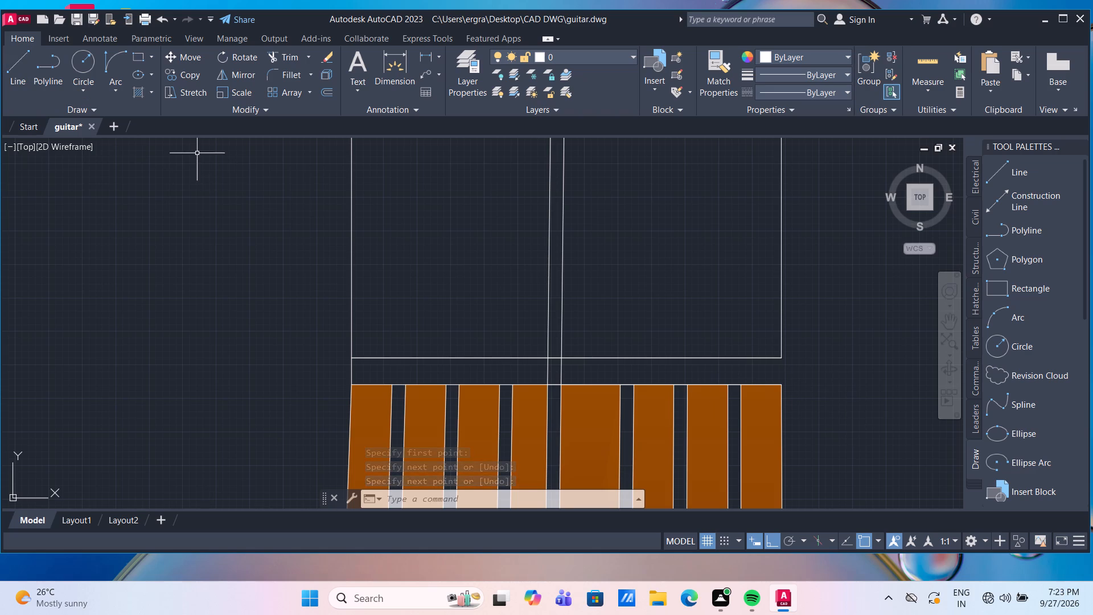
{"action": "key", "text": "l"}
{"action": "key", "text": "Return"}
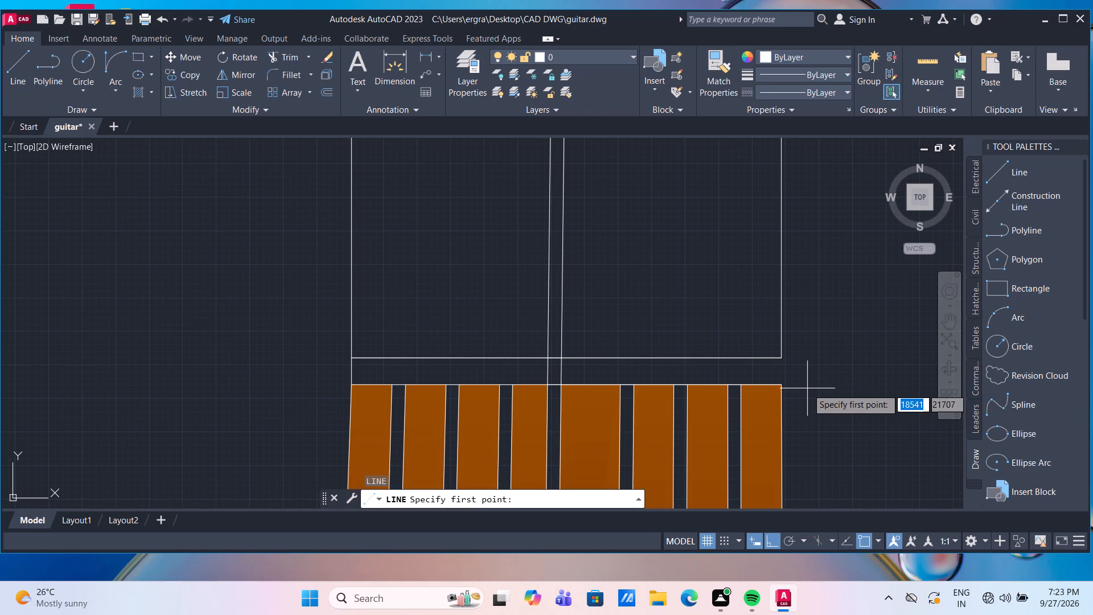
{"action": "left_click", "coordinate": [783, 387]}
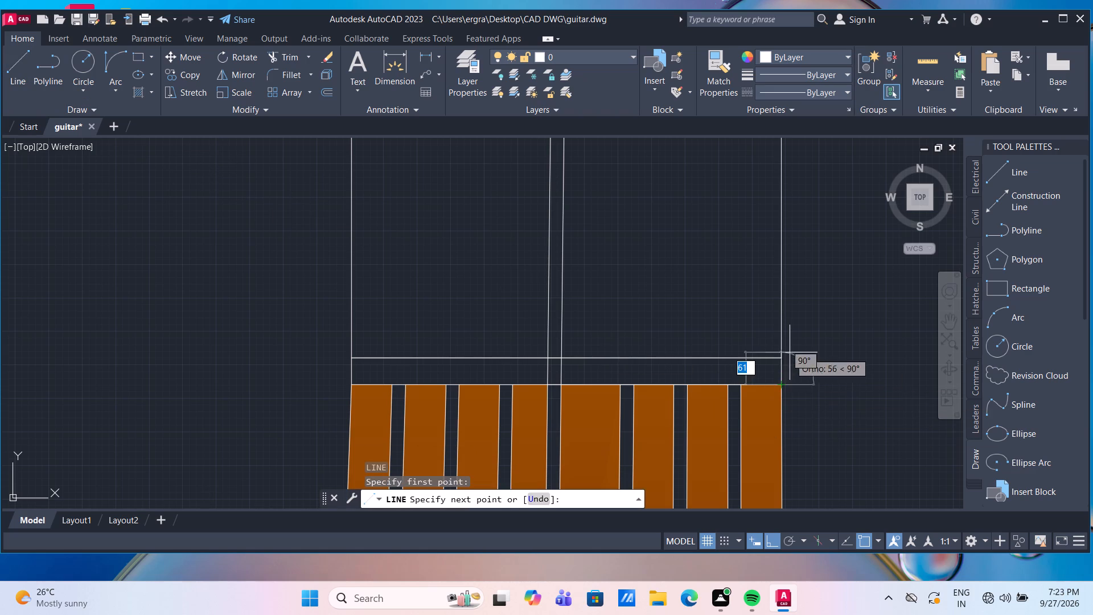
{"action": "left_click", "coordinate": [783, 358]}
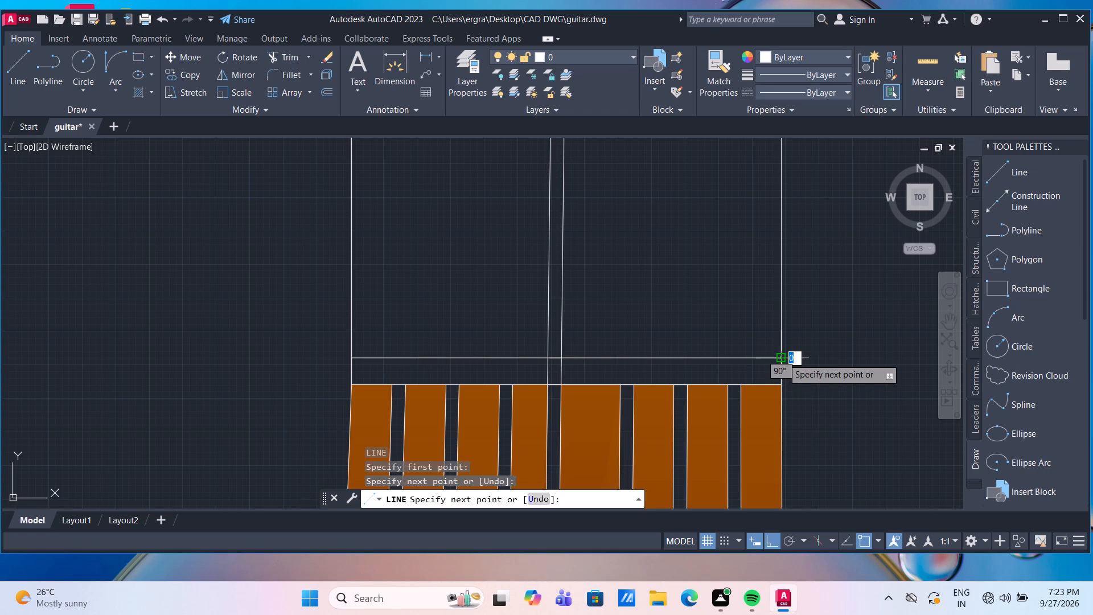
{"action": "key", "text": "Return"}
Erase the short stray horizontal line crossing the headstock's right edge just below the notch.
{"action": "scroll", "coordinate": [794, 350], "scroll_direction": "down", "scroll_amount": 3}
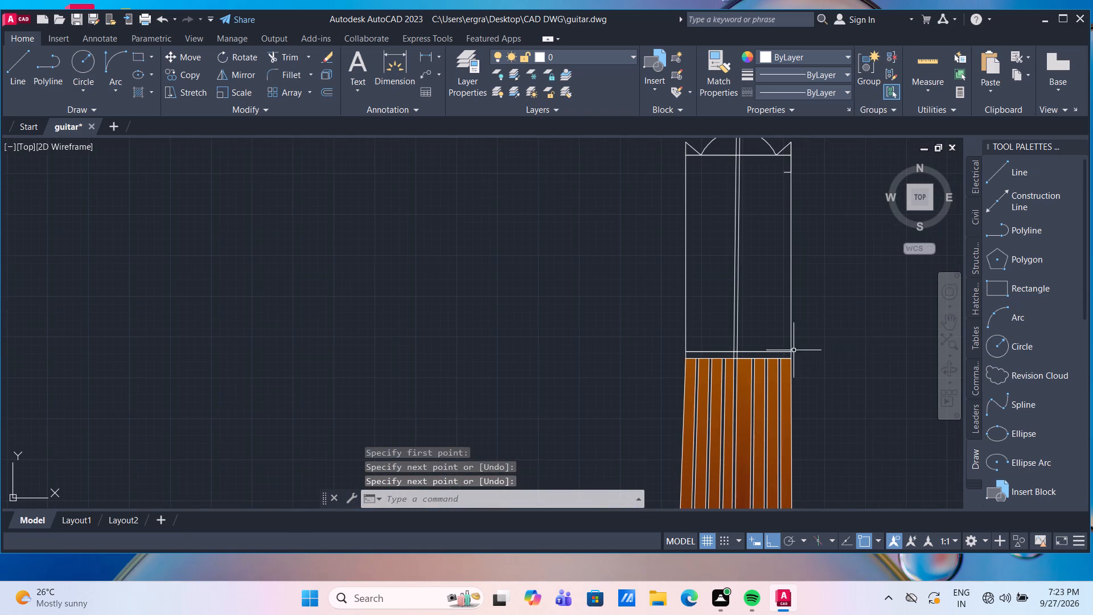
{"action": "middle_click_drag", "start_coordinate": [849, 307], "coordinate": [701, 348]}
{"action": "scroll", "coordinate": [634, 245], "scroll_direction": "up", "scroll_amount": 1}
{"action": "middle_click_drag", "start_coordinate": [634, 245], "coordinate": [627, 281]}
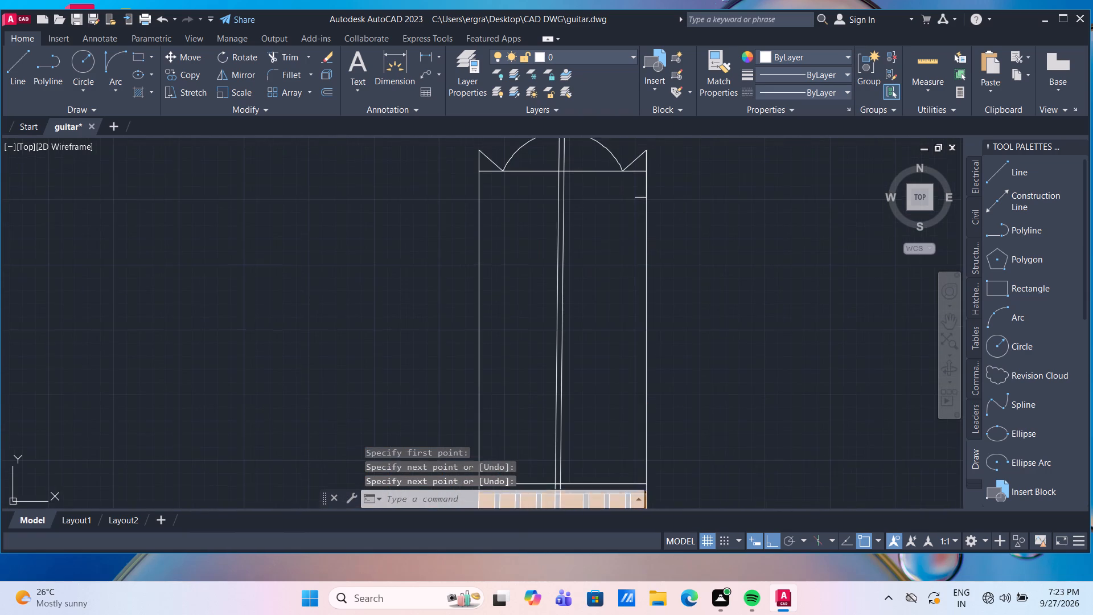
{"action": "middle_click_drag", "start_coordinate": [627, 281], "coordinate": [623, 302]}
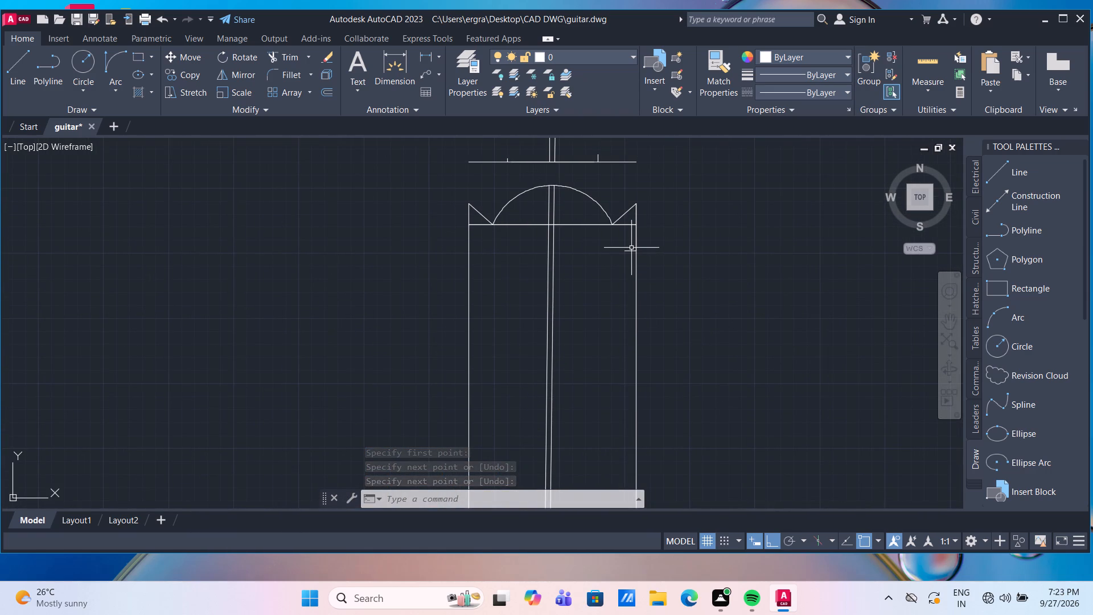
{"action": "left_click", "coordinate": [631, 252]}
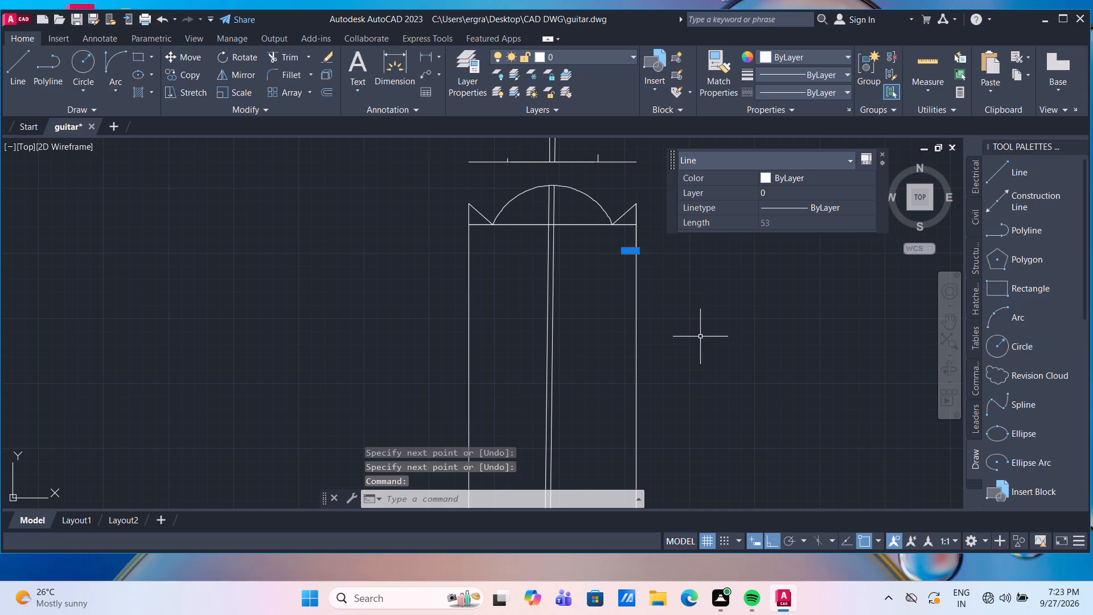
{"action": "key", "text": "Delete"}
Trim both mast lines between the arc and the headstock rectangle's top edge with a fence cut.
{"action": "middle_click_drag", "start_coordinate": [603, 261], "coordinate": [584, 341]}
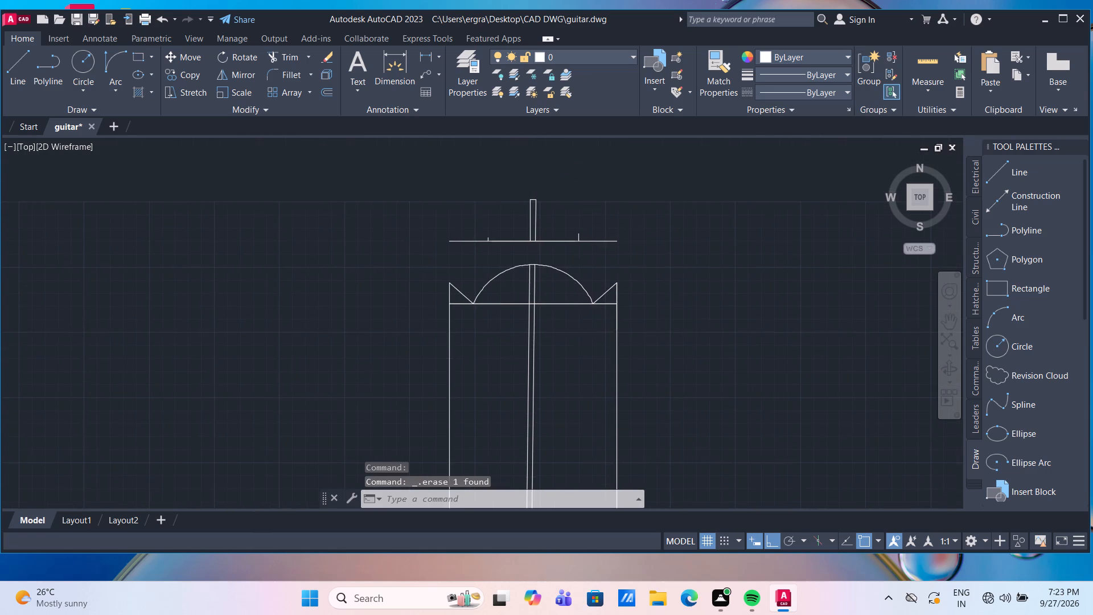
{"action": "scroll", "coordinate": [561, 298], "scroll_direction": "up", "scroll_amount": 1}
{"action": "type", "text": "tr"}
{"action": "key", "text": "Return"}
{"action": "left_click", "coordinate": [545, 288]}
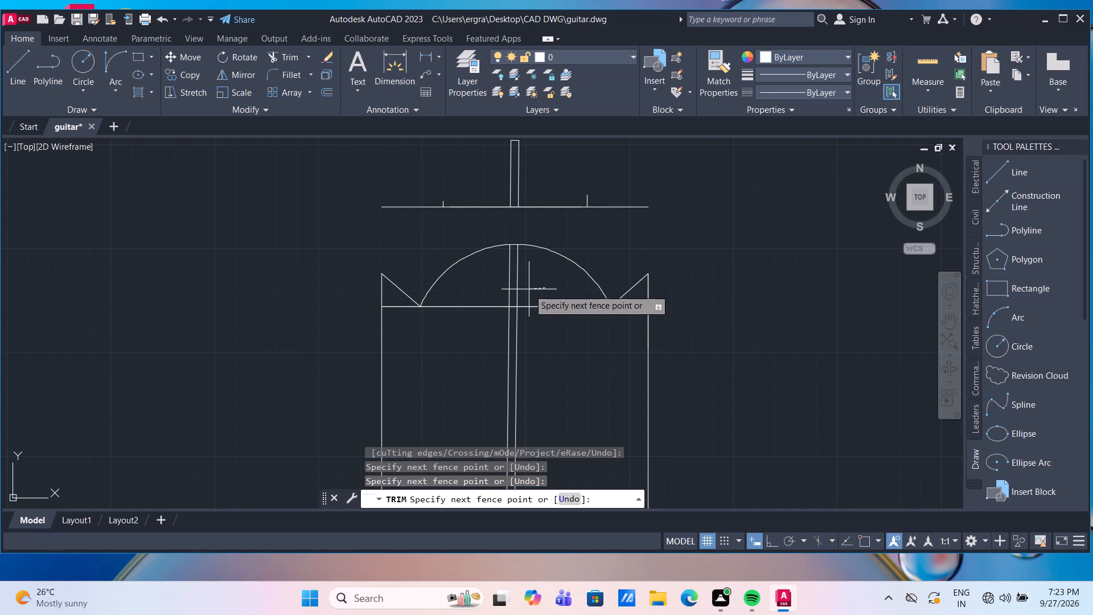
{"action": "left_click", "coordinate": [488, 281]}
Trim both mast lines inside the headstock rectangle and in the narrow gap between it and the striped neck.
{"action": "scroll", "coordinate": [514, 331], "scroll_direction": "down", "scroll_amount": 2}
{"action": "middle_click_drag", "start_coordinate": [520, 334], "coordinate": [517, 301]}
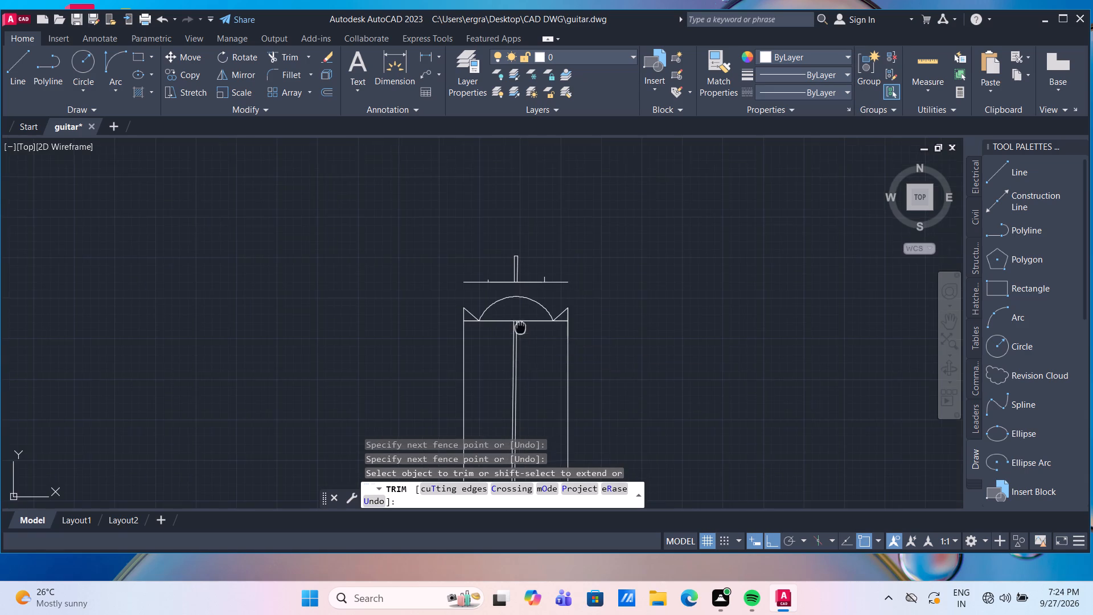
{"action": "middle_click_drag", "start_coordinate": [517, 301], "coordinate": [516, 244]}
{"action": "left_click_drag", "start_coordinate": [498, 279], "coordinate": [512, 279]}
{"action": "left_click", "coordinate": [525, 285]}
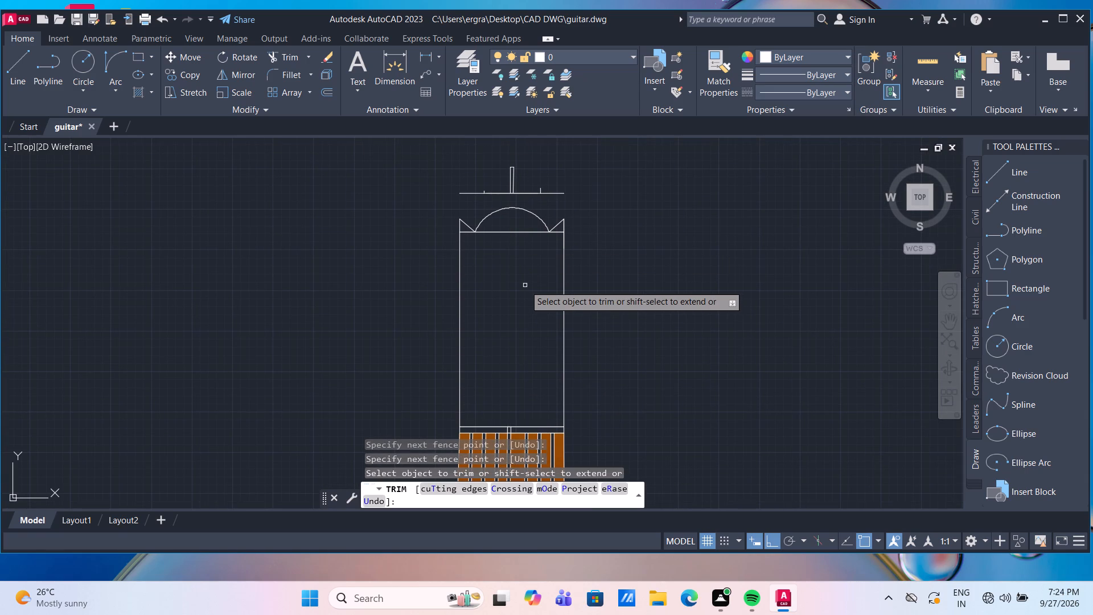
{"action": "middle_click_drag", "start_coordinate": [520, 318], "coordinate": [524, 280]}
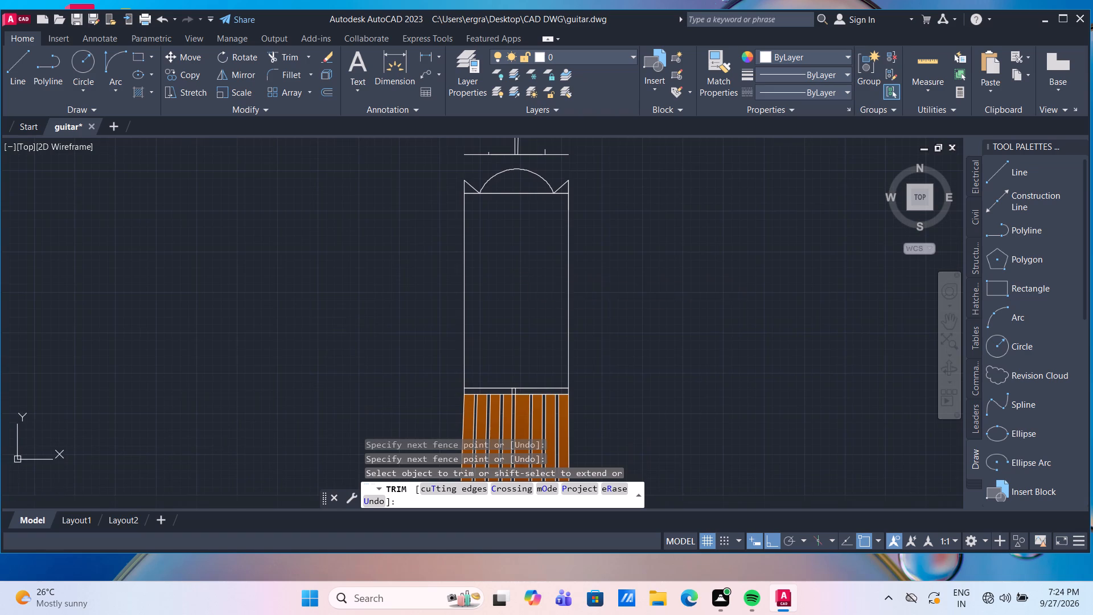
{"action": "scroll", "coordinate": [509, 384], "scroll_direction": "up", "scroll_amount": 1}
{"action": "left_click_drag", "start_coordinate": [500, 396], "coordinate": [508, 395]}
{"action": "left_click", "coordinate": [526, 396]}
{"action": "scroll", "coordinate": [531, 322], "scroll_direction": "down", "scroll_amount": 2}
{"action": "middle_click_drag", "start_coordinate": [642, 282], "coordinate": [617, 315]}
{"action": "key", "text": "Escape"}
Erase the leftover mast stub, horizontal line and small vertical ticks above the arc.
{"action": "scroll", "coordinate": [556, 224], "scroll_direction": "up", "scroll_amount": 2}
{"action": "left_click", "coordinate": [544, 269]}
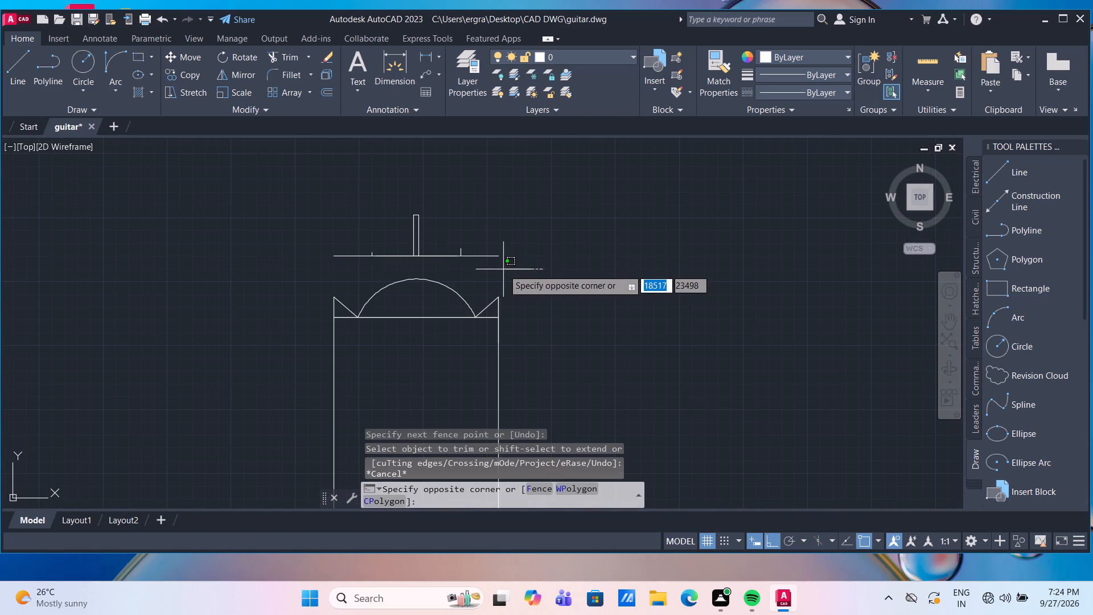
{"action": "left_click", "coordinate": [296, 195]}
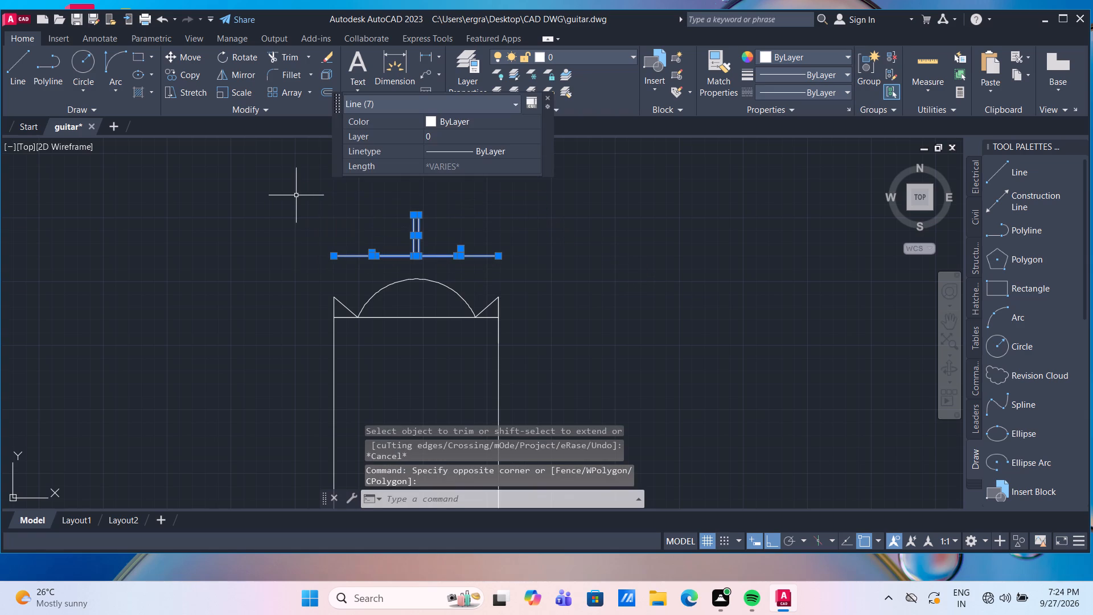
{"action": "key", "text": "Delete"}
Explode the headstock rectangle into separate lines.
{"action": "scroll", "coordinate": [307, 197], "scroll_direction": "down", "scroll_amount": 4}
{"action": "scroll", "coordinate": [339, 235], "scroll_direction": "up", "scroll_amount": 2}
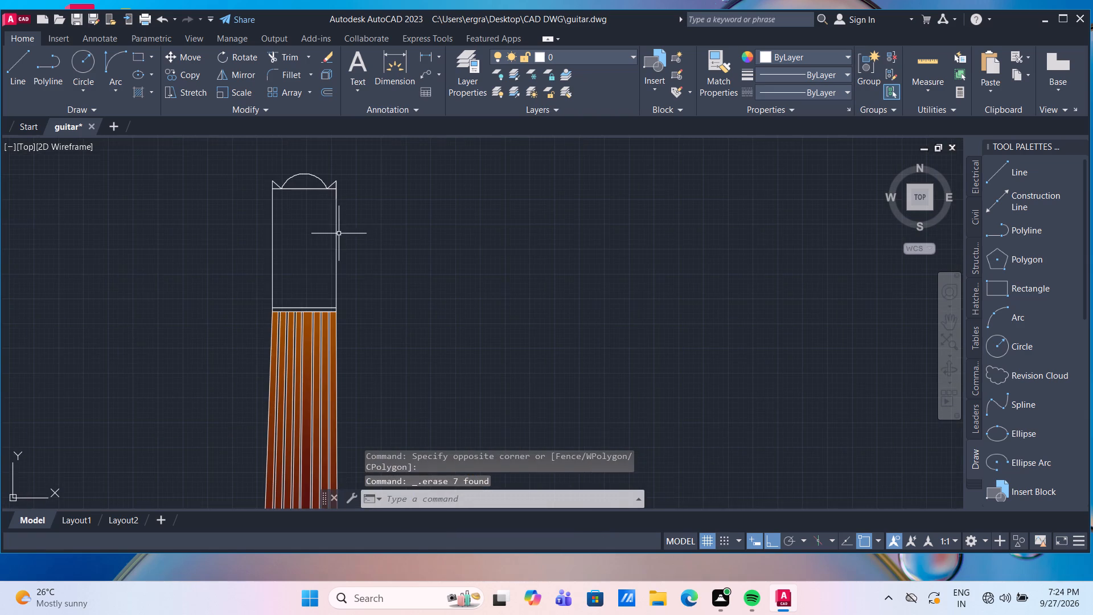
{"action": "scroll", "coordinate": [336, 228], "scroll_direction": "up", "scroll_amount": 1}
{"action": "middle_click_drag", "start_coordinate": [348, 227], "coordinate": [404, 250]}
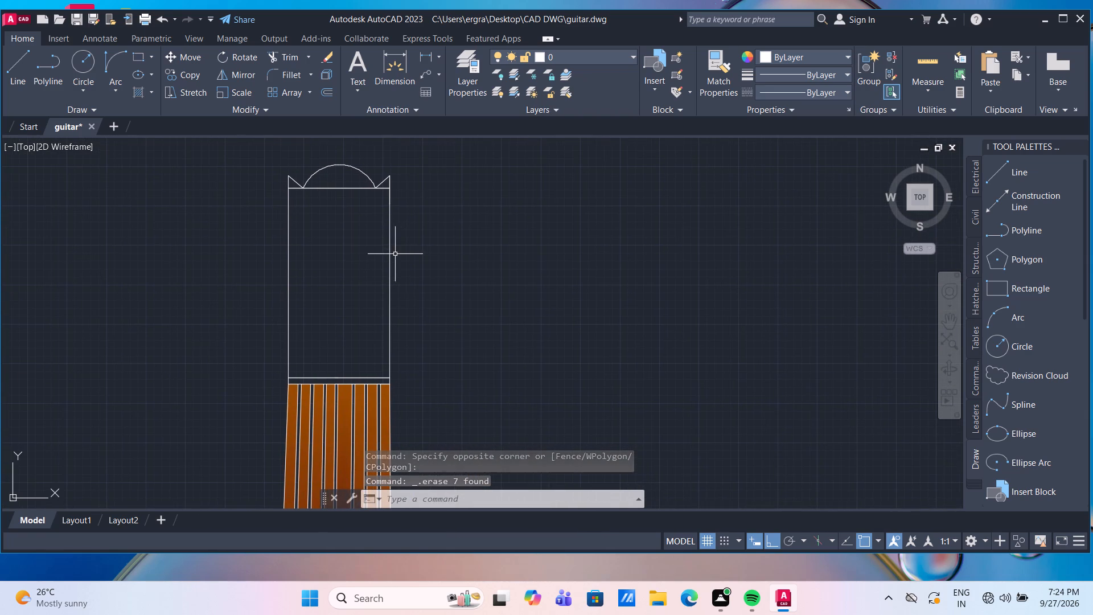
{"action": "left_click", "coordinate": [390, 254]}
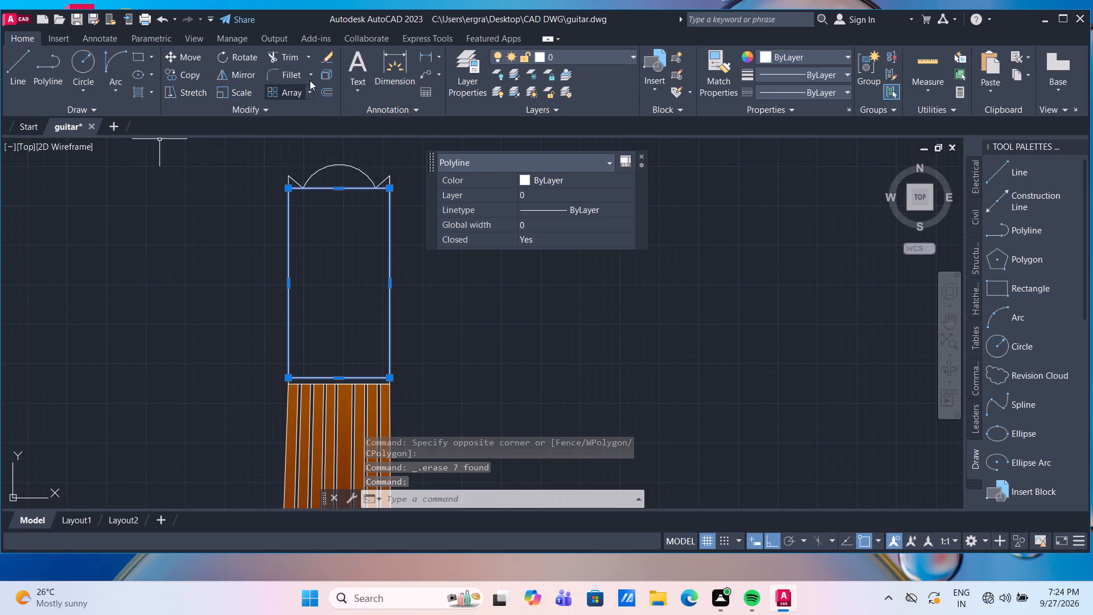
{"action": "left_click", "coordinate": [328, 79]}
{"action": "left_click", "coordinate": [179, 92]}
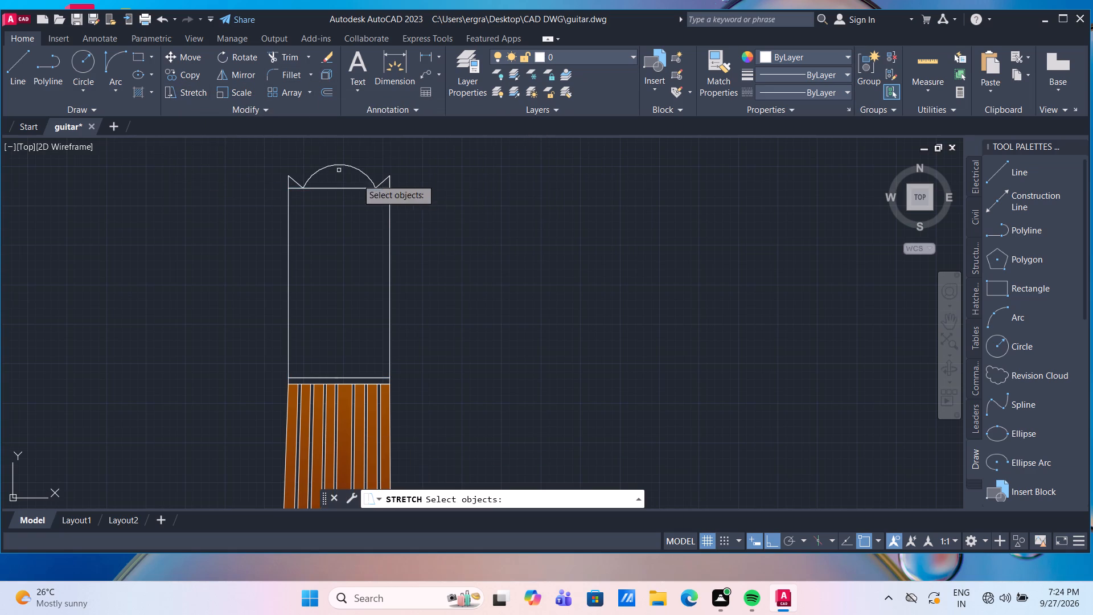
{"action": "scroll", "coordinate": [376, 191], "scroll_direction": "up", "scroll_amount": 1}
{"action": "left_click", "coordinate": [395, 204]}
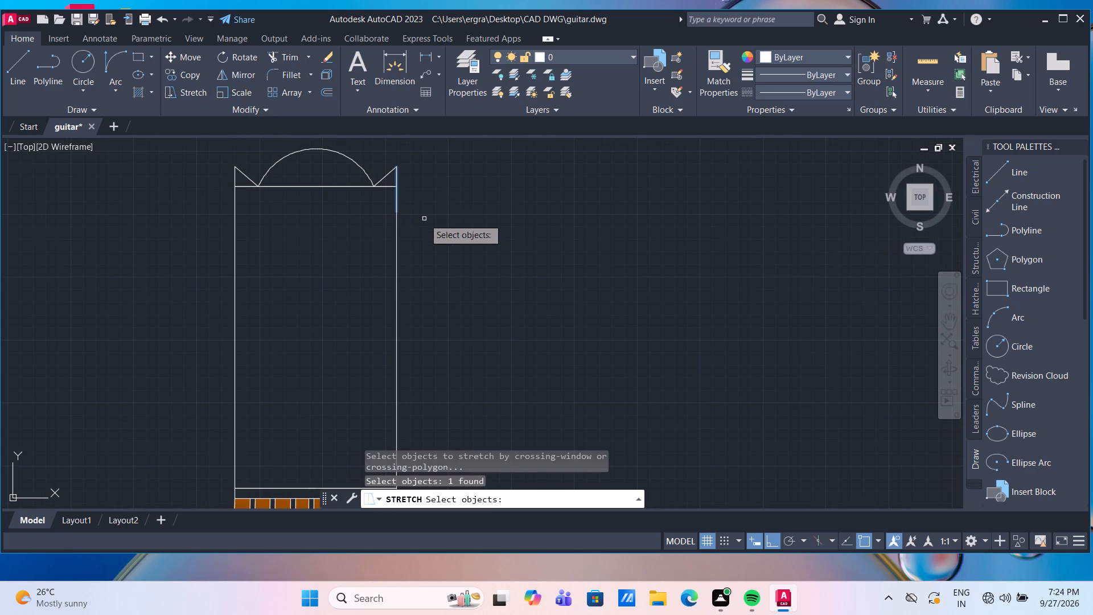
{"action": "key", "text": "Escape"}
Stretch the top end of the headstock's right edge horizontally outward by about 62 units so the edge slants.
{"action": "left_click", "coordinate": [396, 238]}
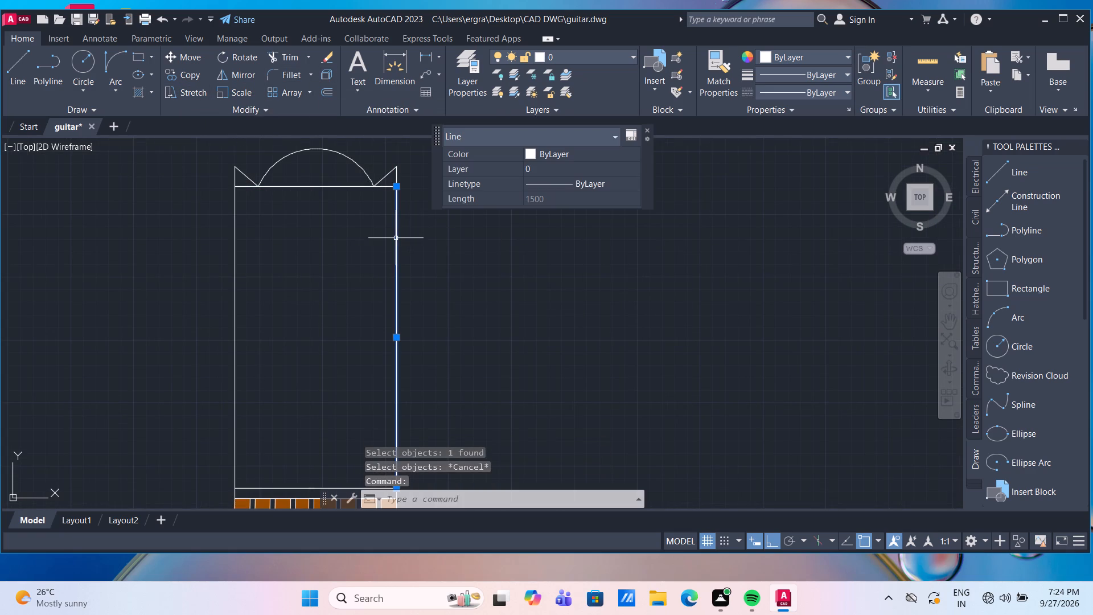
{"action": "left_click", "coordinate": [397, 188]}
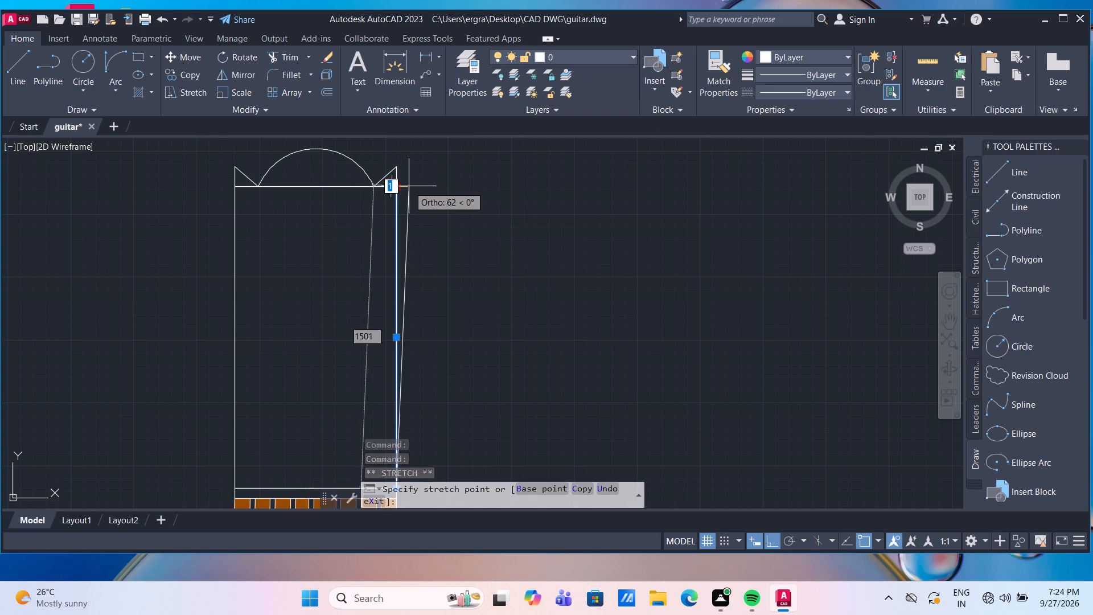
{"action": "left_click", "coordinate": [409, 186]}
{"action": "key", "text": "Escape"}
Erase the longer leftover vertical line below the headstock's right peak, keeping the short one beside the notch.
{"action": "left_click", "coordinate": [397, 203]}
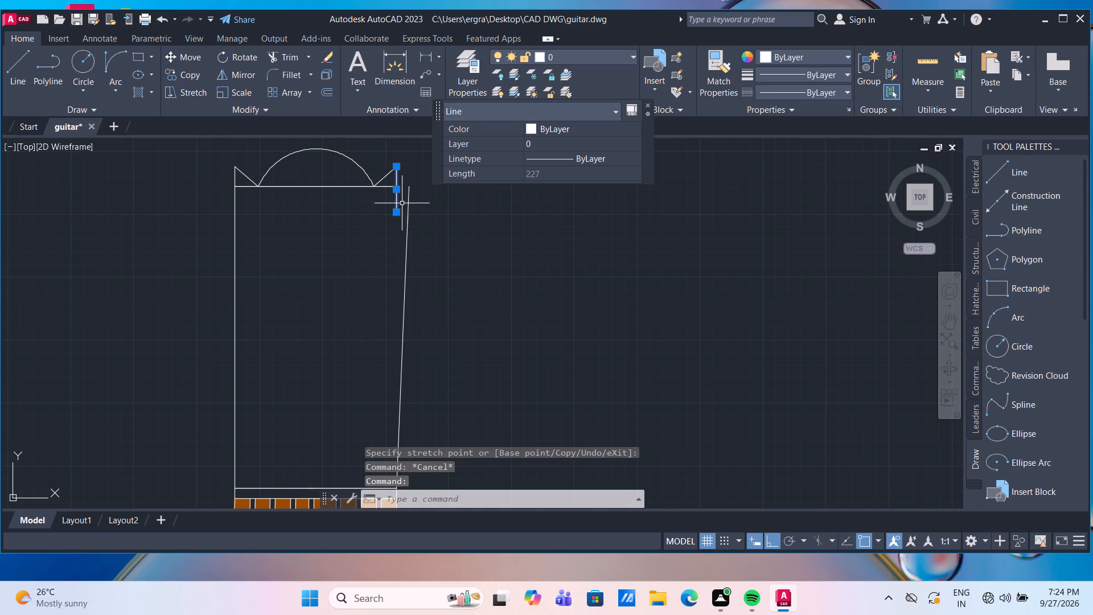
{"action": "key", "text": "Delete"}
Erase the two overlapping horizontal lines running across the headstock below the arc.
{"action": "scroll", "coordinate": [409, 181], "scroll_direction": "up", "scroll_amount": 2}
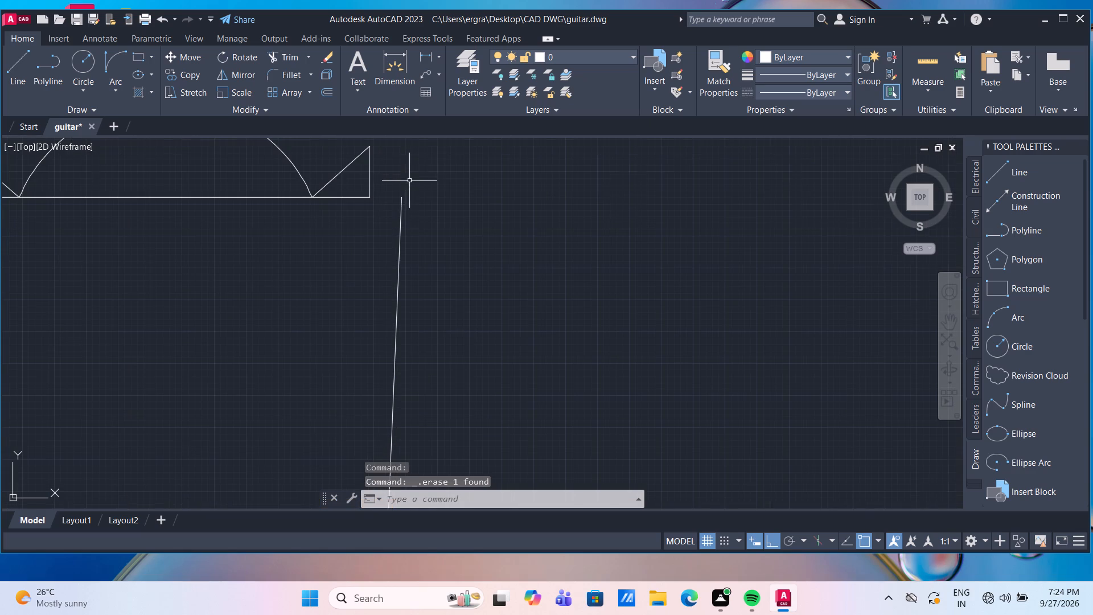
{"action": "left_click", "coordinate": [356, 198]}
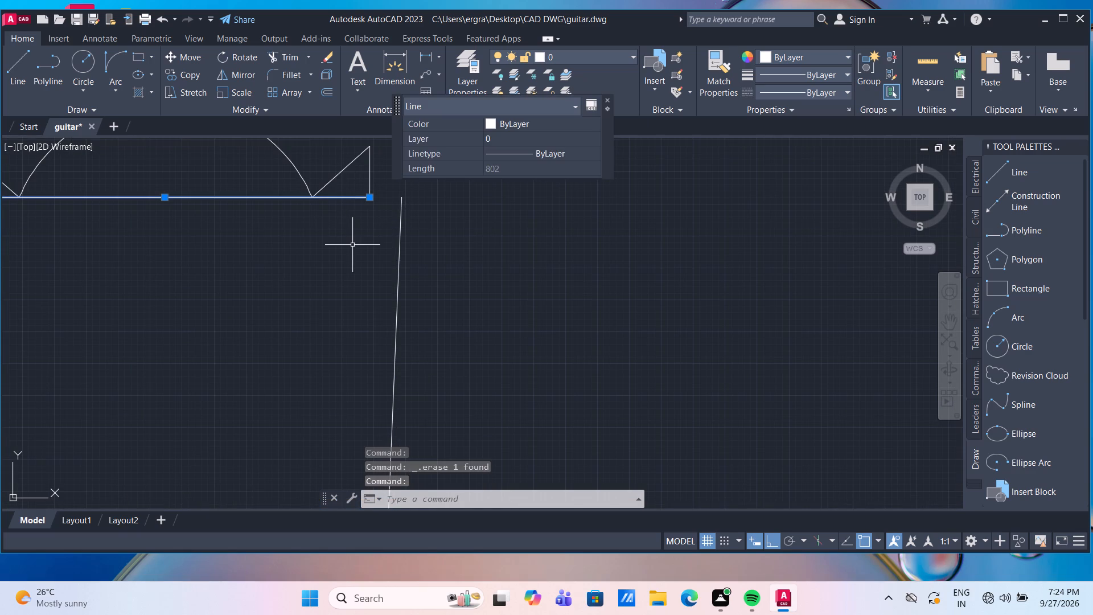
{"action": "key", "text": "Delete"}
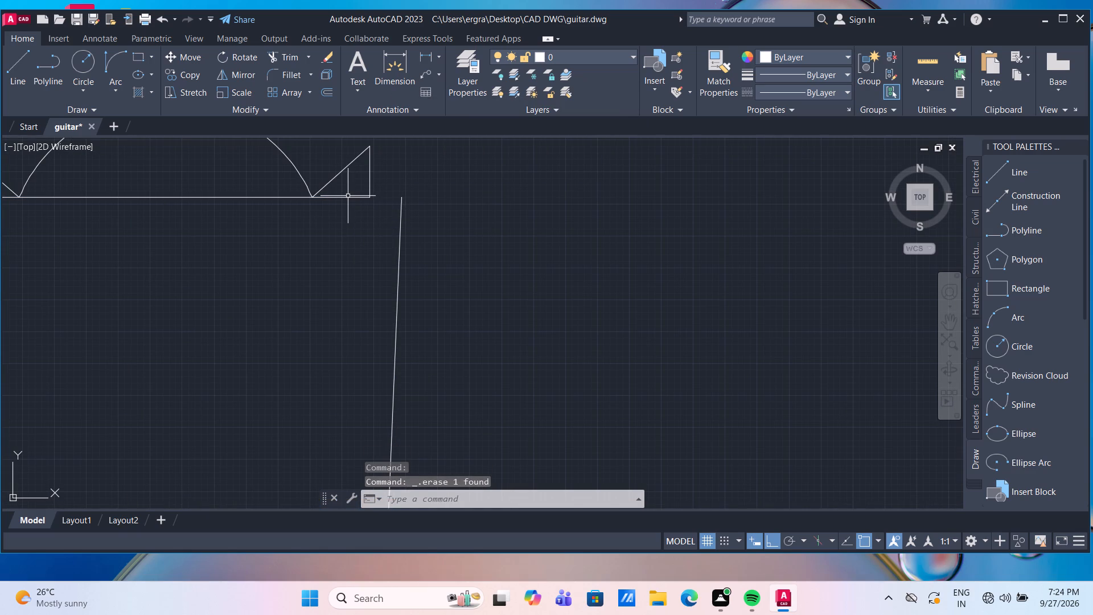
{"action": "left_click", "coordinate": [346, 199]}
{"action": "key", "text": "Delete"}
Stretch the lower end of the right peak's short vertical line to the top end of the slanted right edge.
{"action": "left_click", "coordinate": [370, 194]}
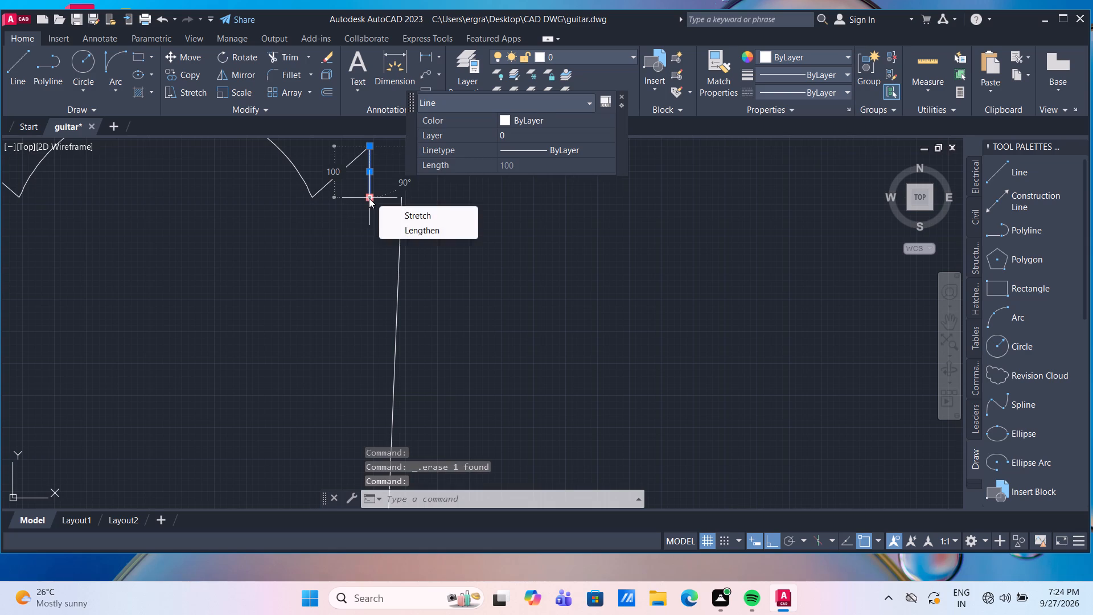
{"action": "left_click", "coordinate": [369, 198]}
{"action": "left_click", "coordinate": [402, 198]}
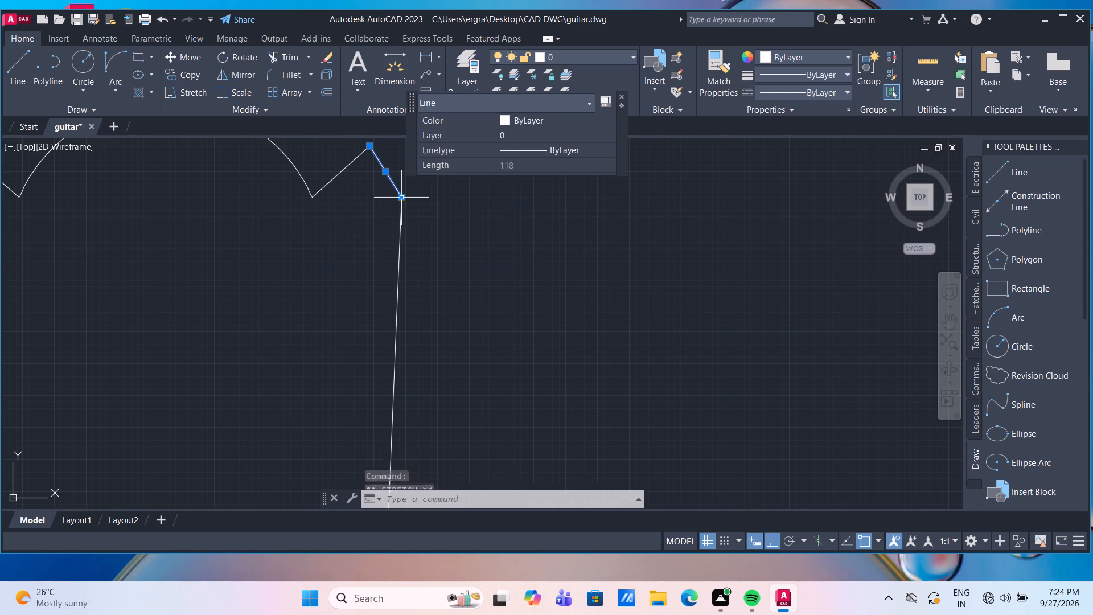
{"action": "key", "text": "Escape"}
Stretch the top end of the headstock's left edge horizontally outward by about 67 units so the edge slants.
{"action": "scroll", "coordinate": [445, 267], "scroll_direction": "down", "scroll_amount": 2}
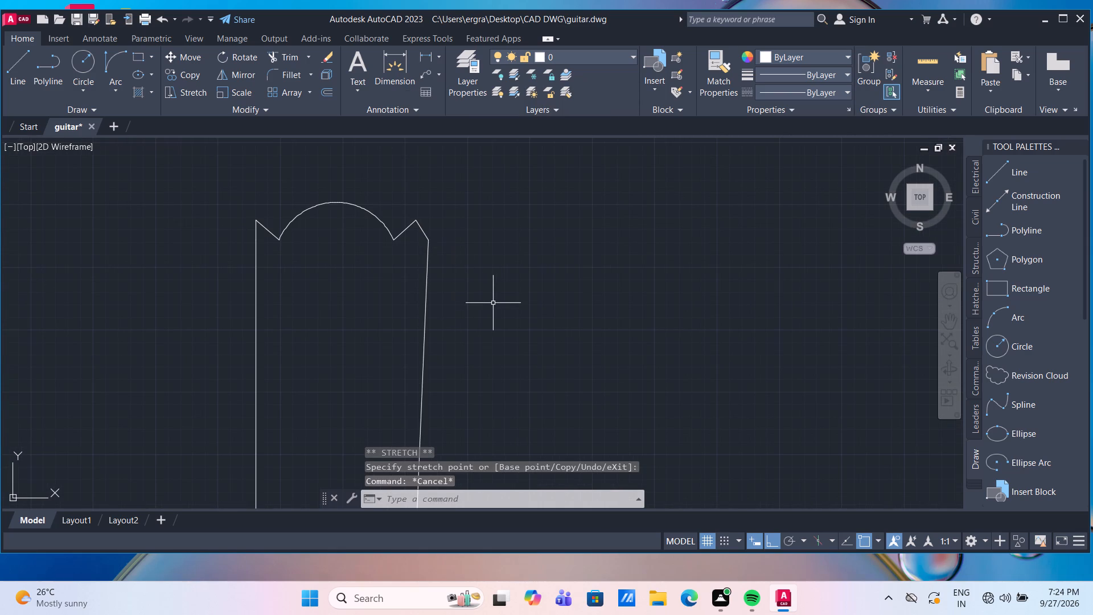
{"action": "scroll", "coordinate": [449, 254], "scroll_direction": "up", "scroll_amount": 1}
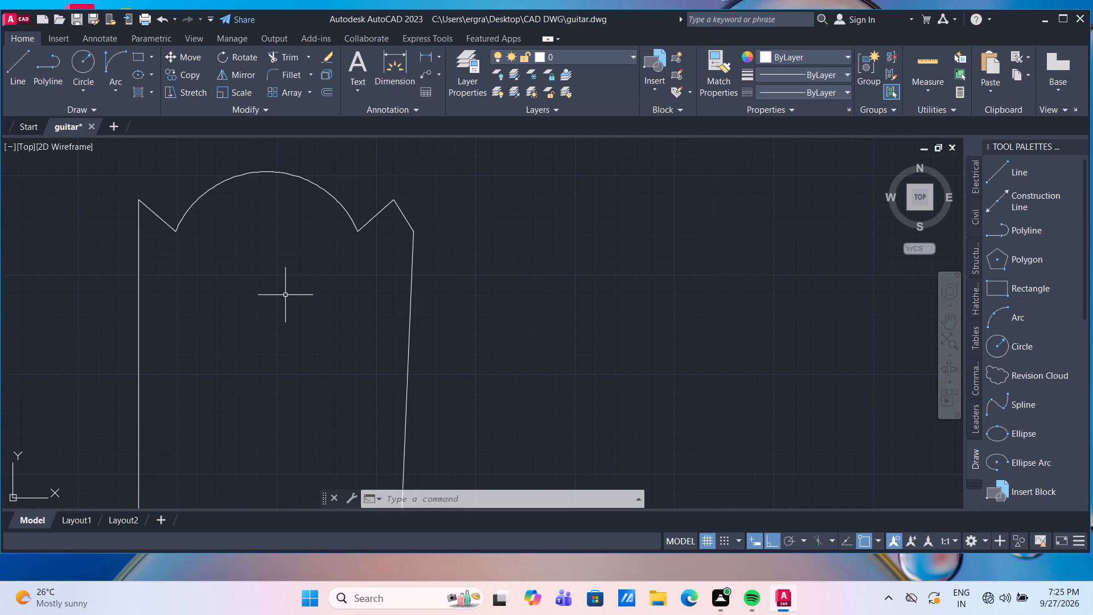
{"action": "scroll", "coordinate": [208, 282], "scroll_direction": "down", "scroll_amount": 2}
{"action": "middle_click_drag", "start_coordinate": [243, 310], "coordinate": [318, 269]}
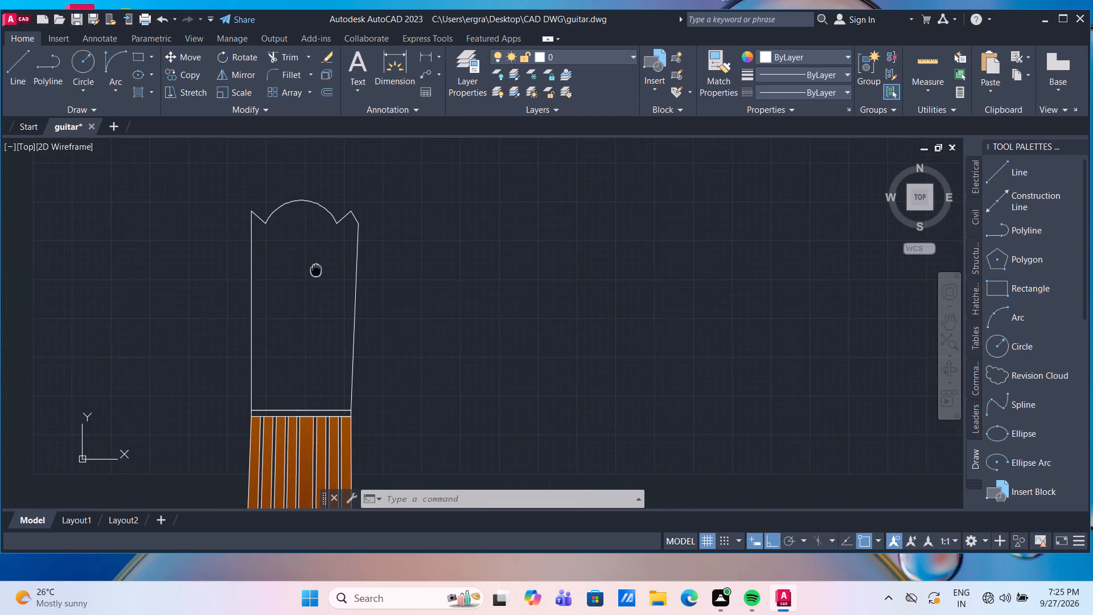
{"action": "left_click", "coordinate": [257, 263]}
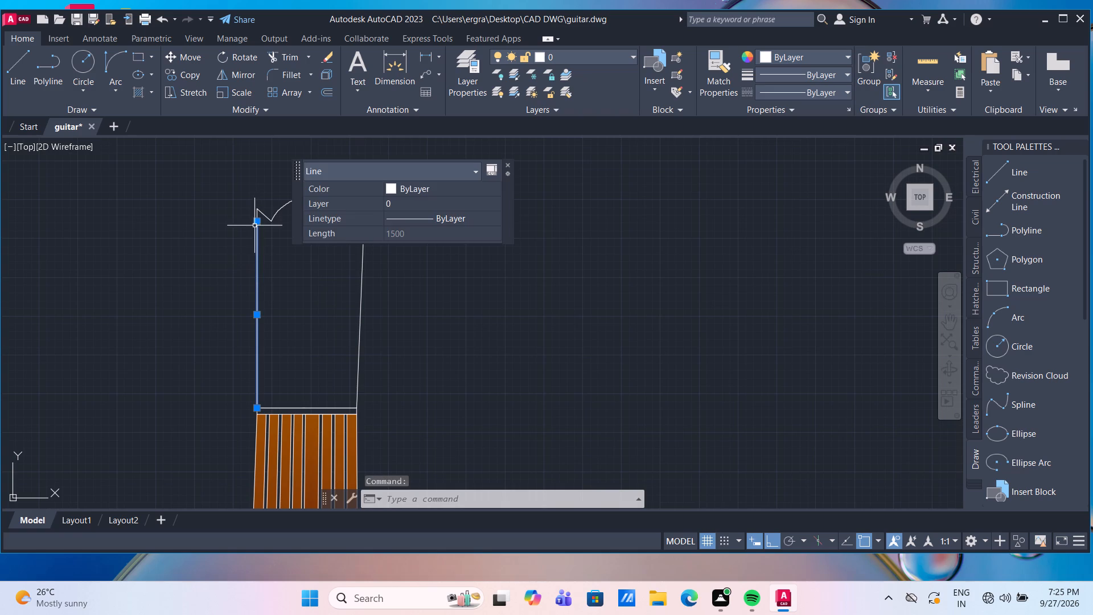
{"action": "left_click", "coordinate": [256, 223]}
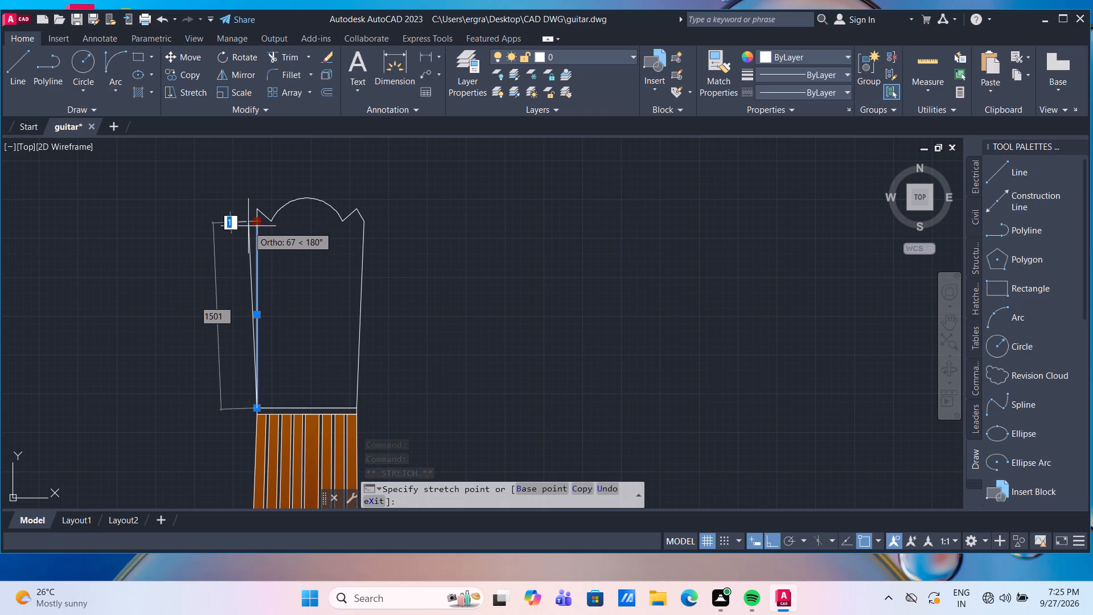
{"action": "left_click", "coordinate": [248, 226]}
{"action": "key", "text": "Escape"}
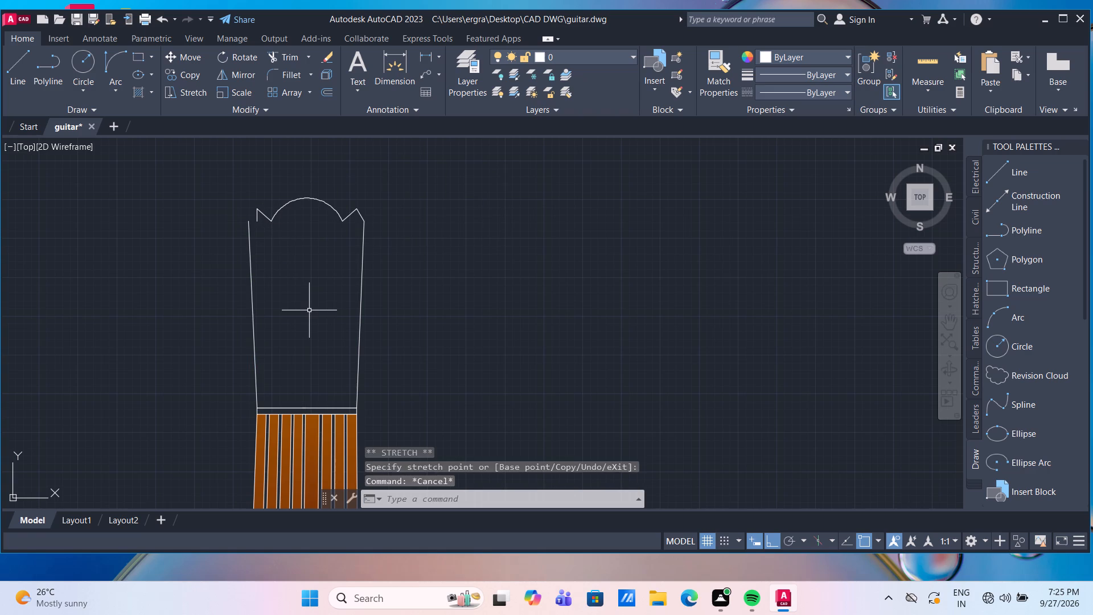
Stretch the lower end of the left peak's short vertical line to the top end of the headstock's slanted left edge.
{"action": "scroll", "coordinate": [246, 217], "scroll_direction": "up", "scroll_amount": 2}
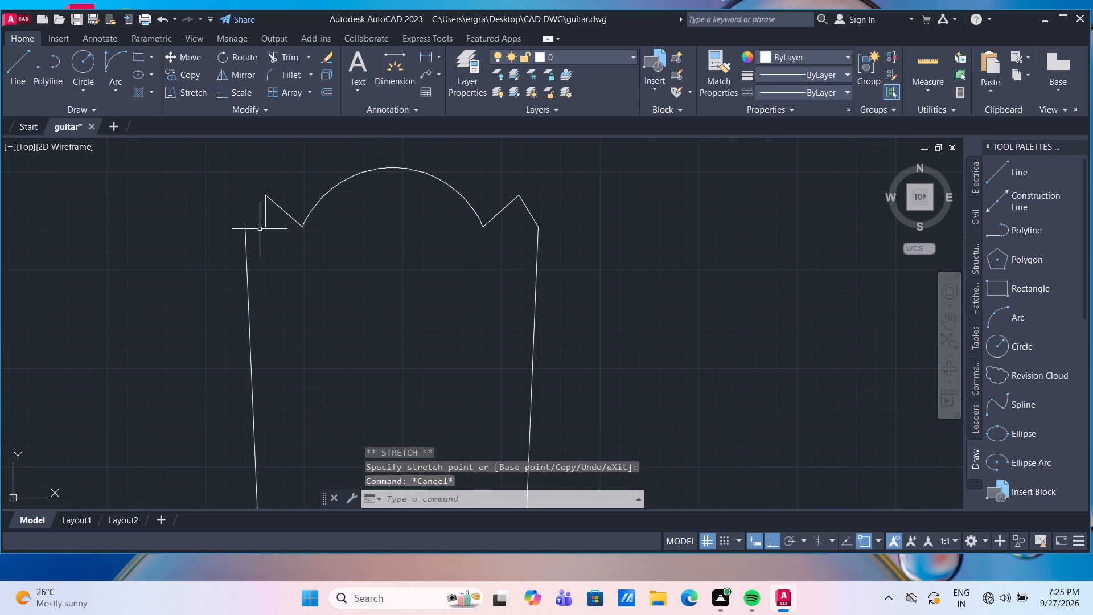
{"action": "left_click", "coordinate": [267, 216]}
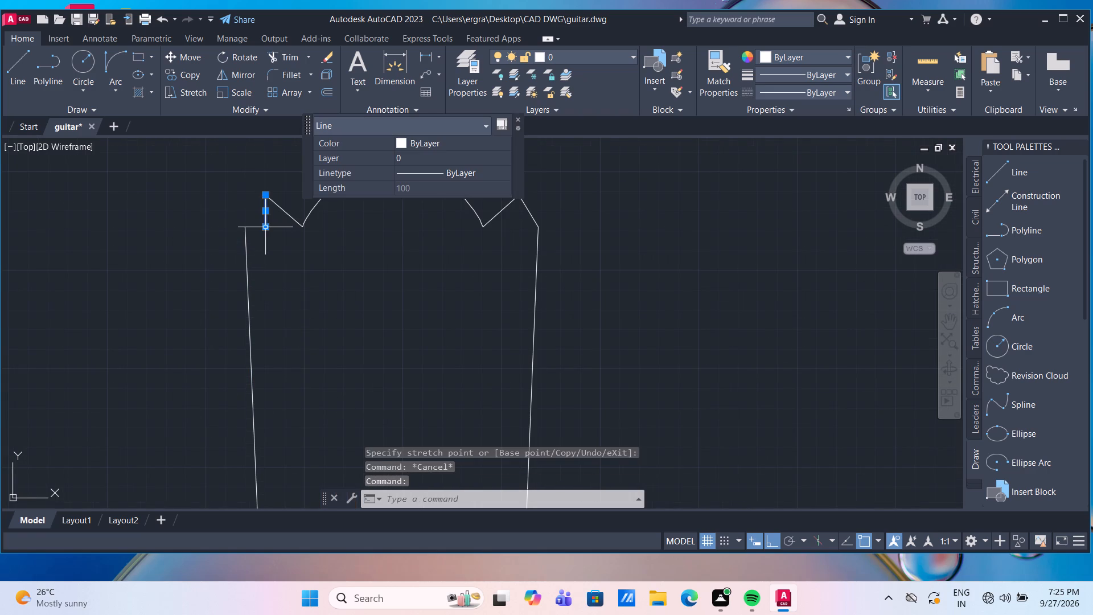
{"action": "left_click_drag", "start_coordinate": [264, 228], "coordinate": [254, 227]}
{"action": "left_click", "coordinate": [245, 224]}
{"action": "key", "text": "Escape"}
{"action": "scroll", "coordinate": [346, 296], "scroll_direction": "down", "scroll_amount": 2}
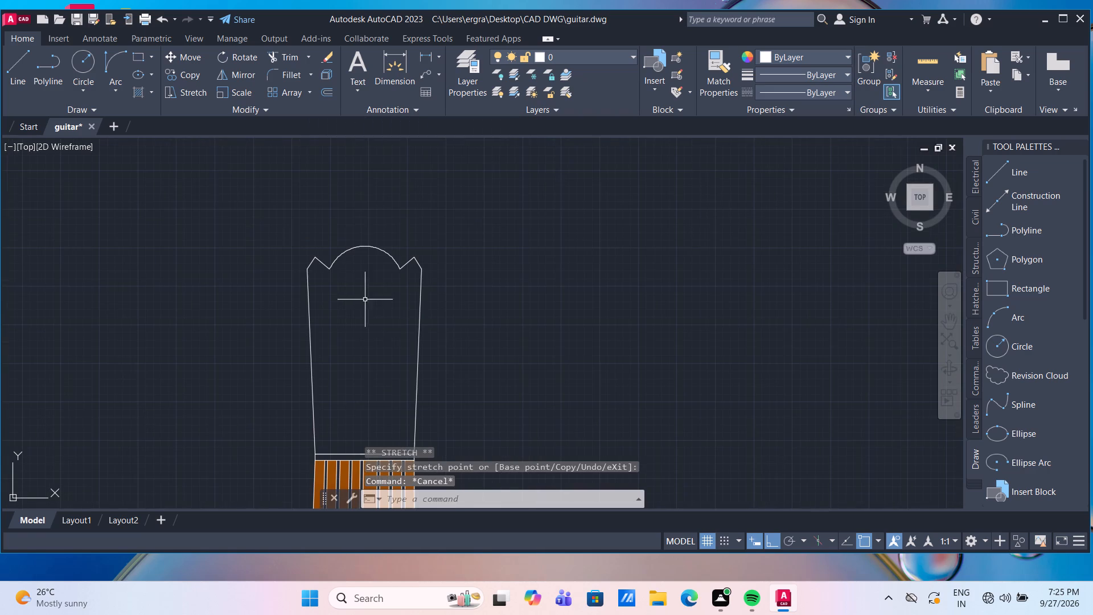
Draw a circle of radius 100 inside the headstock, near its upper right below the notch.
{"action": "scroll", "coordinate": [441, 321], "scroll_direction": "down", "scroll_amount": 1}
{"action": "middle_click_drag", "start_coordinate": [465, 314], "coordinate": [467, 289]}
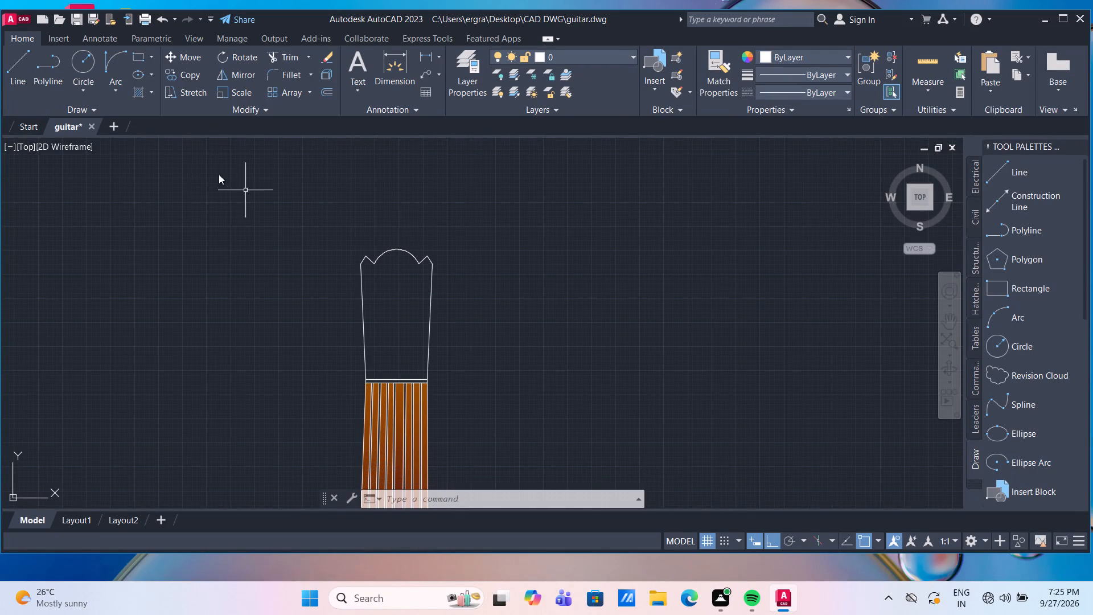
{"action": "left_click", "coordinate": [77, 65]}
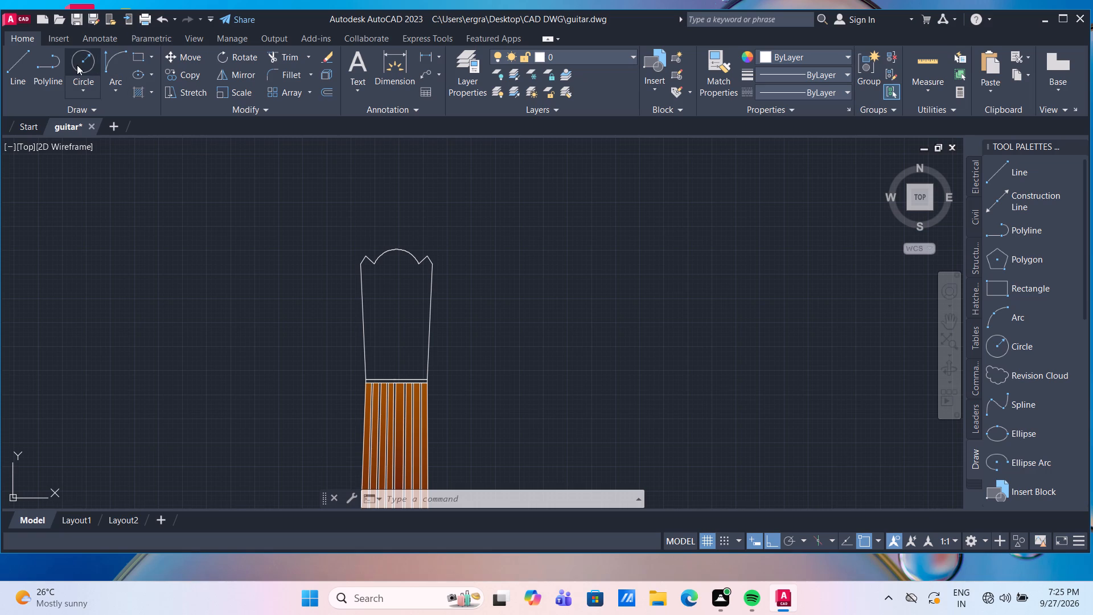
{"action": "scroll", "coordinate": [389, 297], "scroll_direction": "up", "scroll_amount": 2}
{"action": "middle_click_drag", "start_coordinate": [391, 287], "coordinate": [391, 231]}
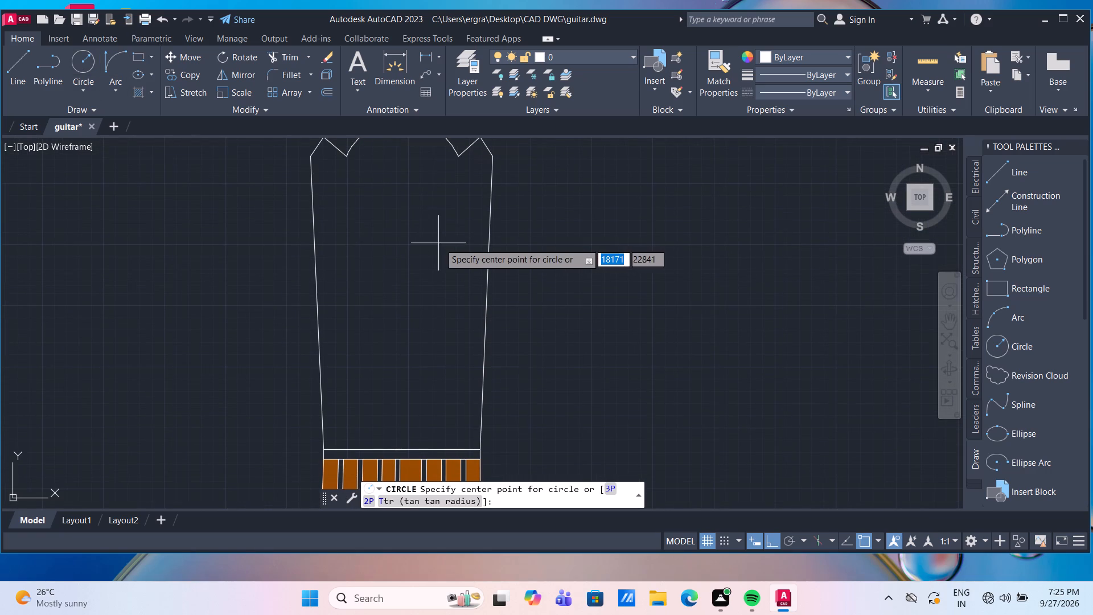
{"action": "left_click", "coordinate": [448, 203]}
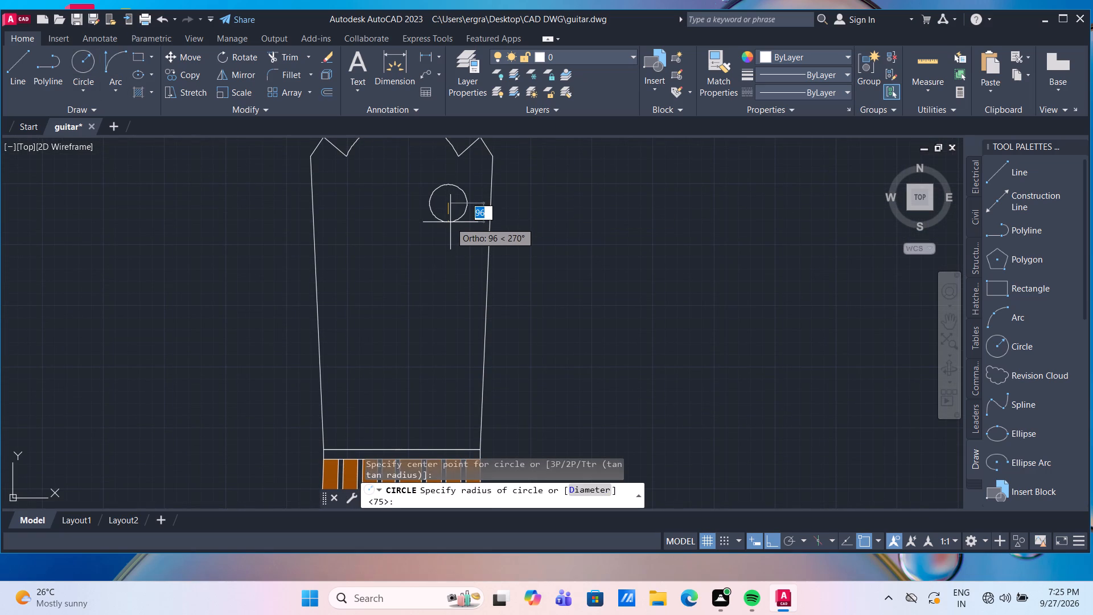
{"action": "type", "text": "100"}
{"action": "key", "text": "Return"}
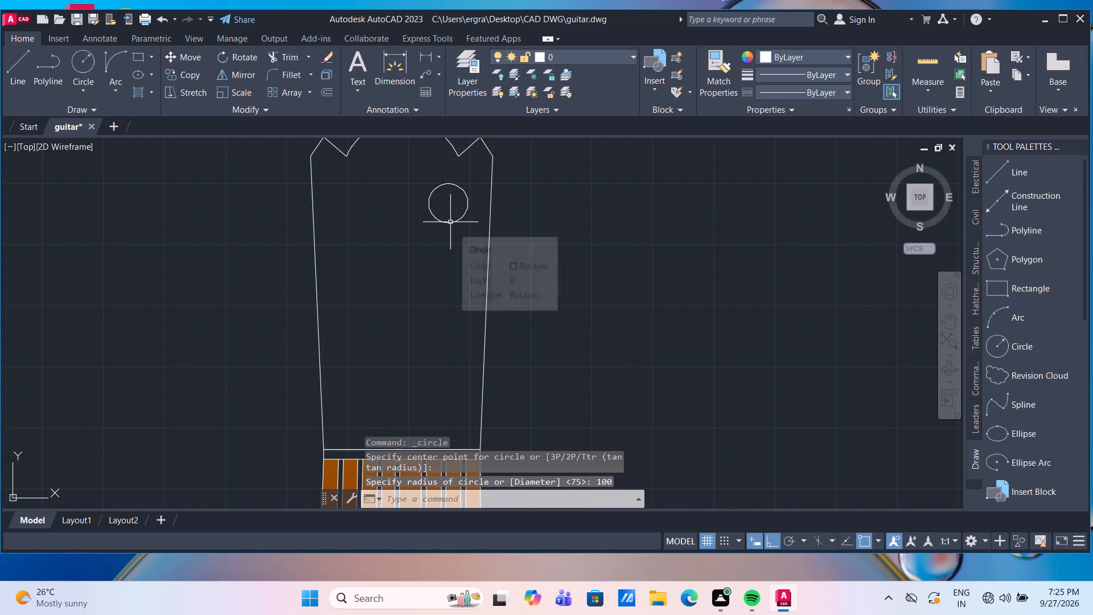
Copy the circle straight down twice to form a column of three, the lowest about 979 units below the original.
{"action": "left_click", "coordinate": [450, 222]}
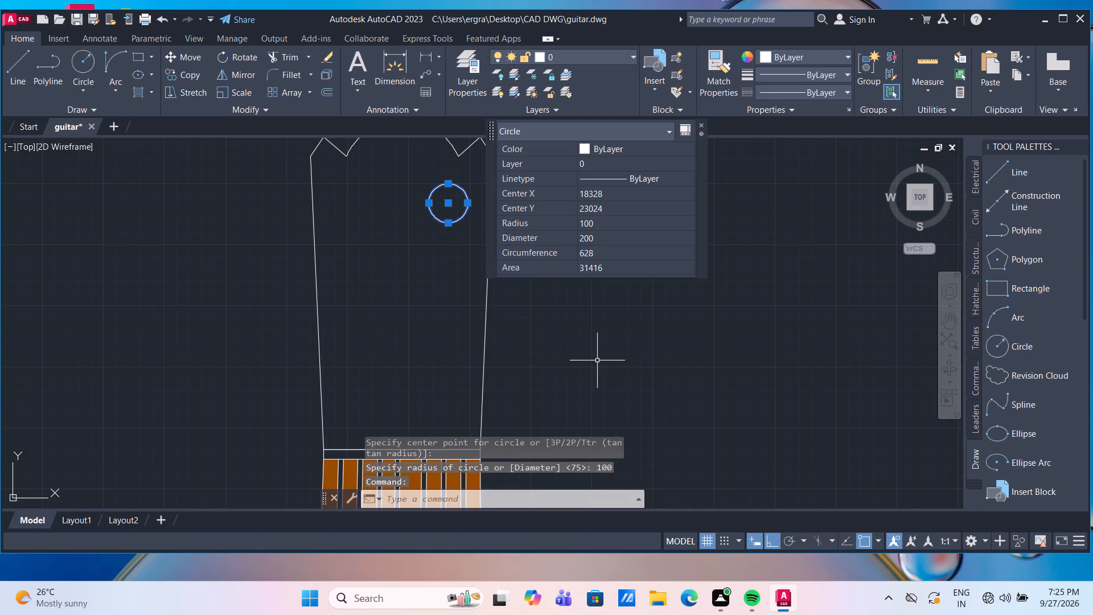
{"action": "type", "text": "co"}
{"action": "key", "text": "Return"}
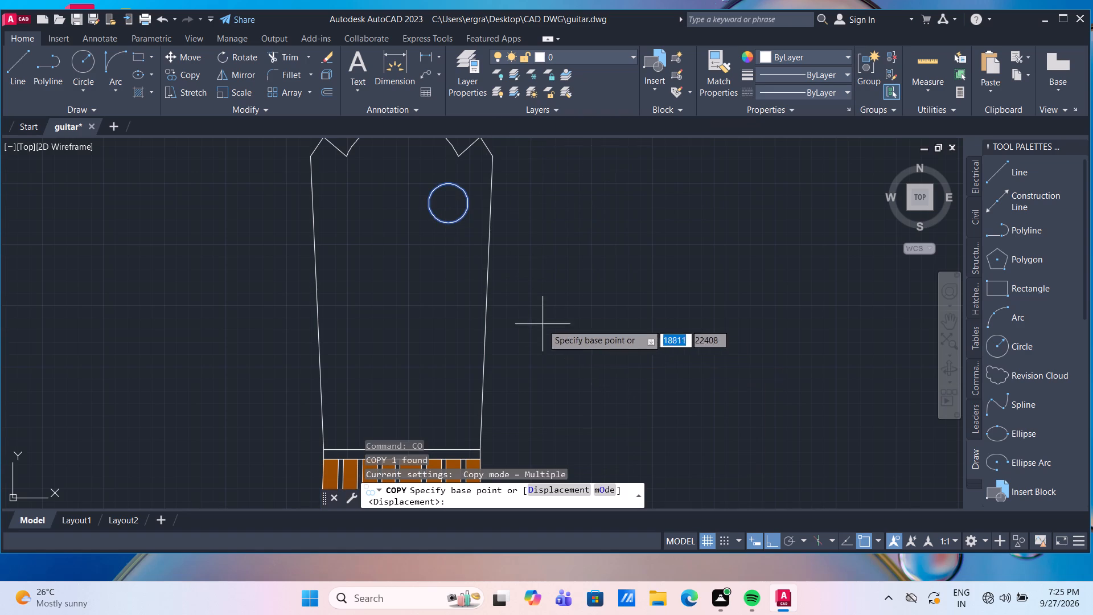
{"action": "left_click", "coordinate": [447, 203]}
{"action": "left_click", "coordinate": [446, 293]}
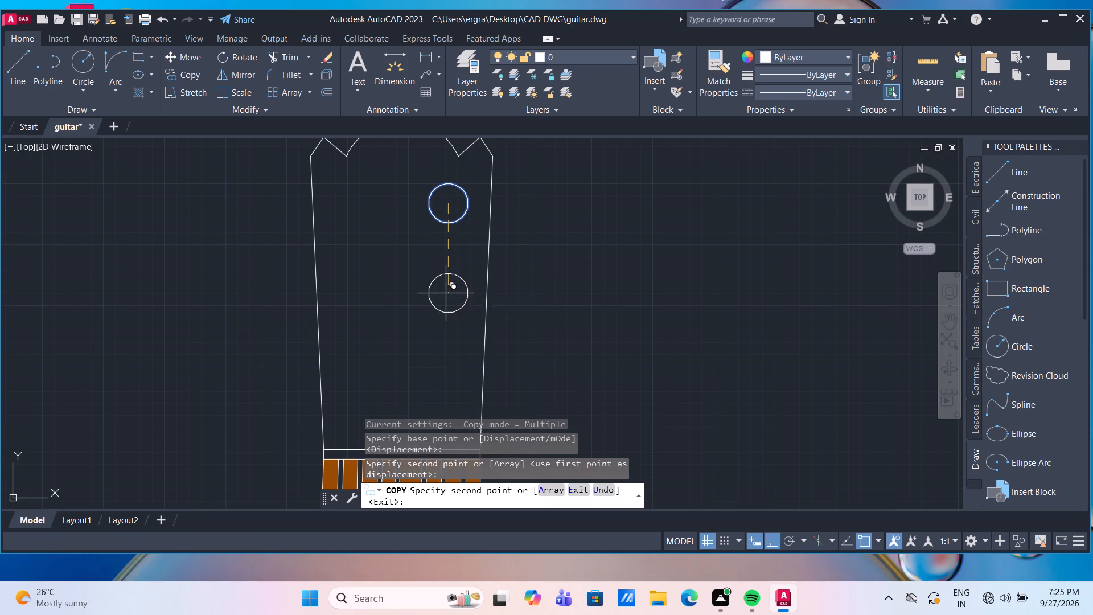
{"action": "scroll", "coordinate": [446, 293], "scroll_direction": "down", "scroll_amount": 1}
{"action": "left_click", "coordinate": [446, 357]}
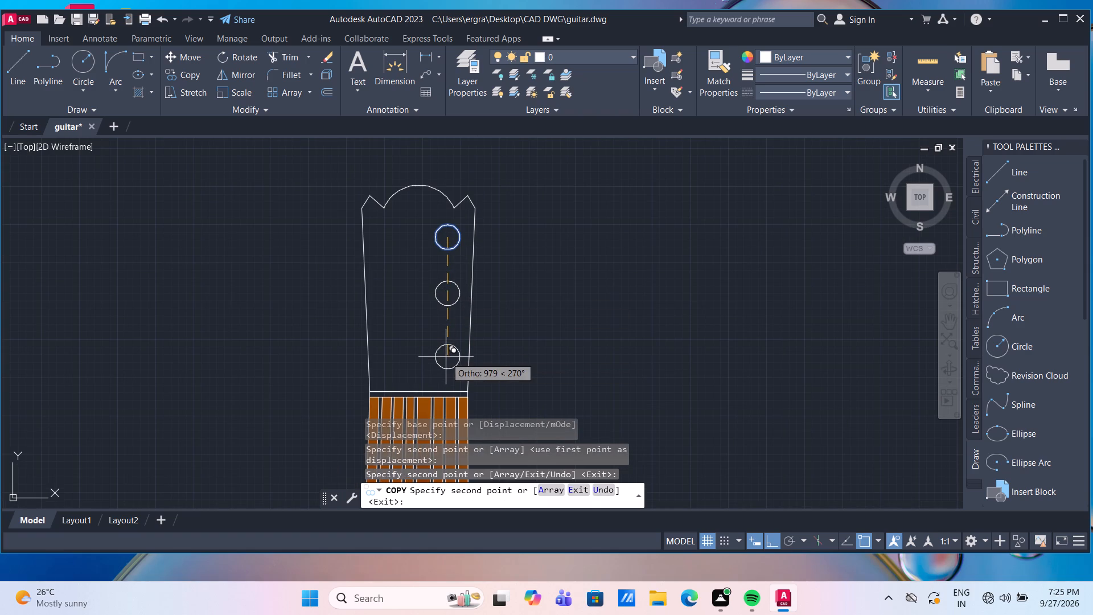
{"action": "key", "text": "Escape"}
Copy the column of three circles horizontally about 461 units to the left side of the headstock.
{"action": "left_click_drag", "start_coordinate": [452, 356], "coordinate": [450, 345]}
{"action": "left_click", "coordinate": [446, 232]}
{"action": "type", "text": "co"}
{"action": "key", "text": "Return"}
{"action": "left_click", "coordinate": [447, 296]}
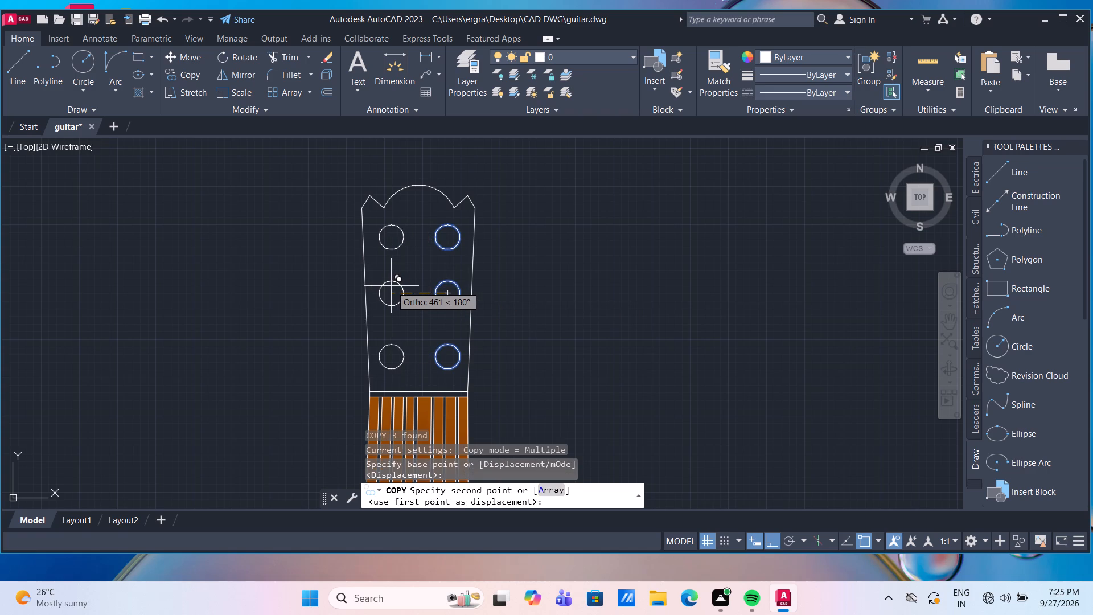
{"action": "left_click", "coordinate": [391, 286]}
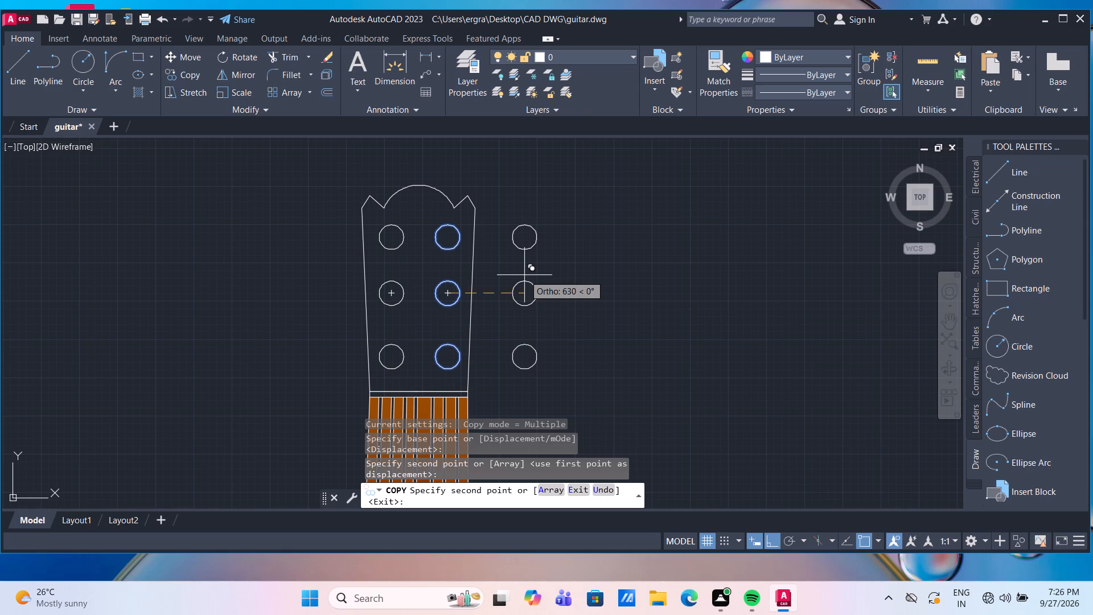
{"action": "key", "text": "Escape"}
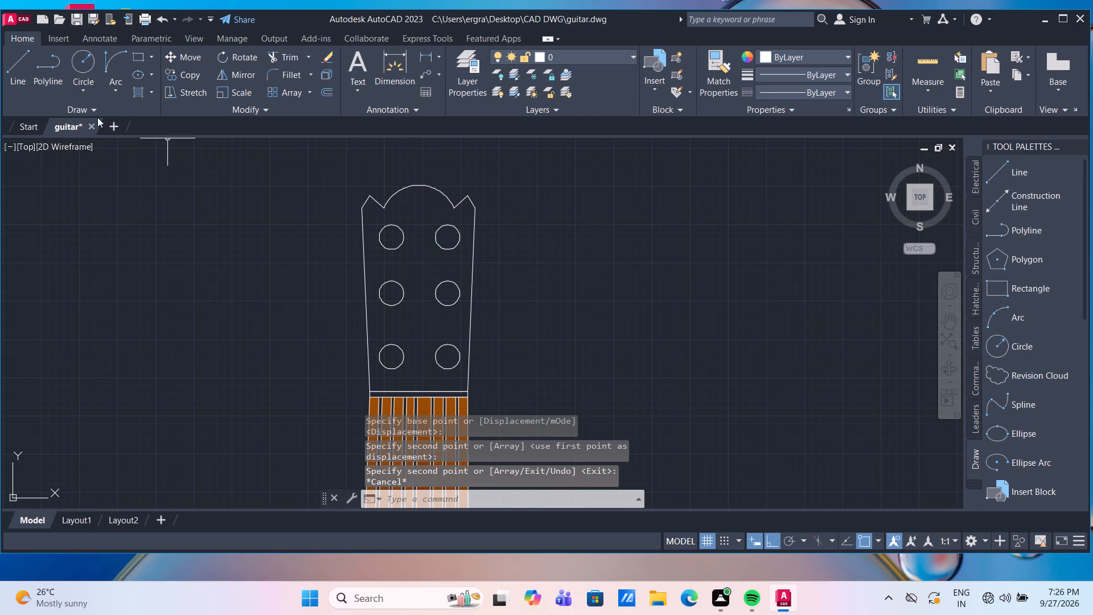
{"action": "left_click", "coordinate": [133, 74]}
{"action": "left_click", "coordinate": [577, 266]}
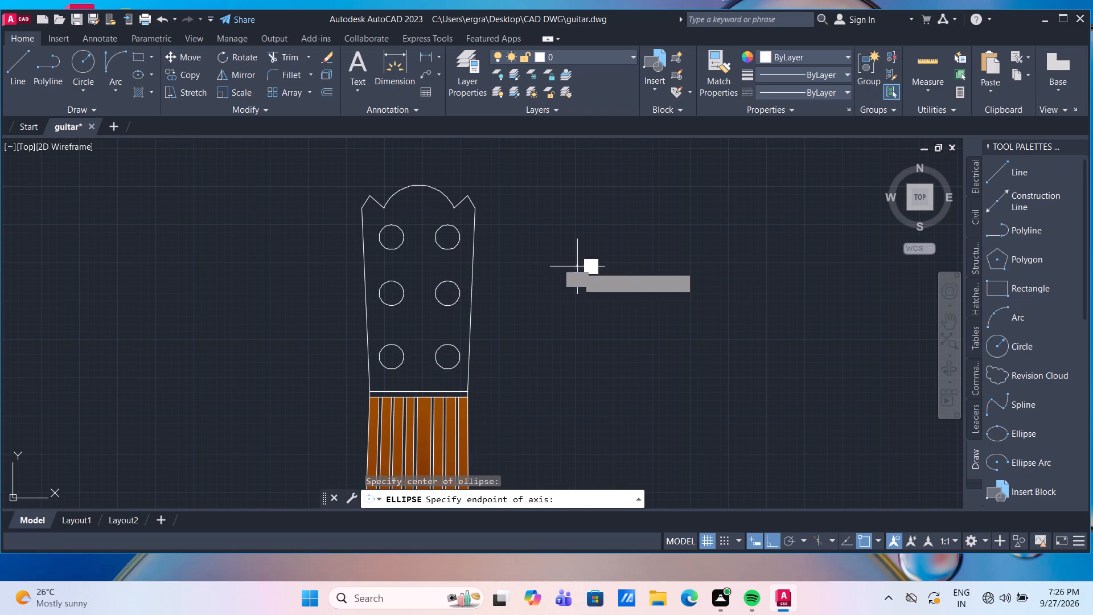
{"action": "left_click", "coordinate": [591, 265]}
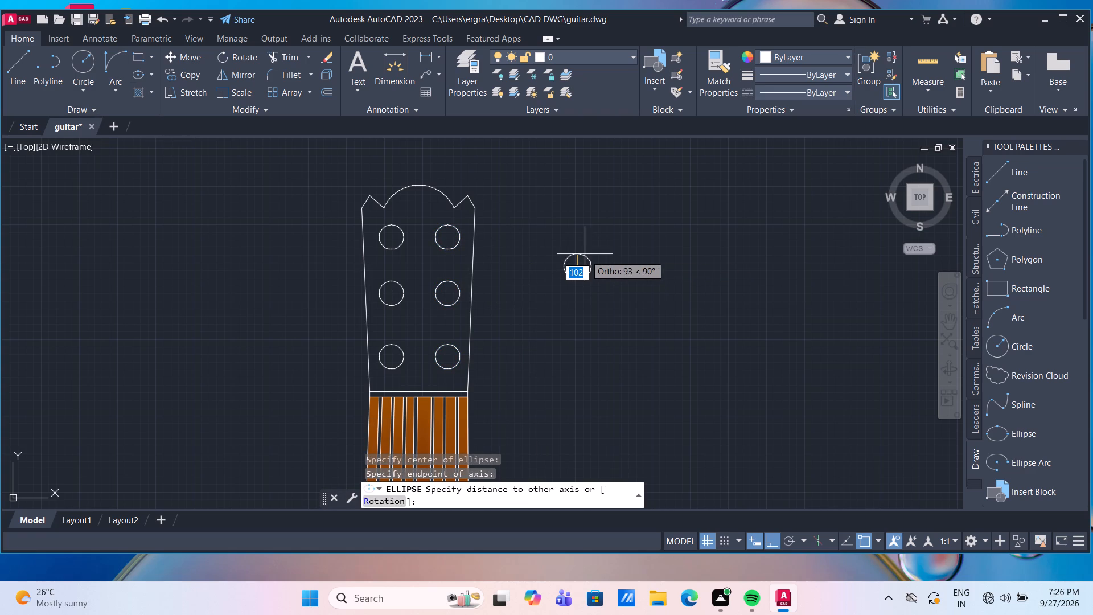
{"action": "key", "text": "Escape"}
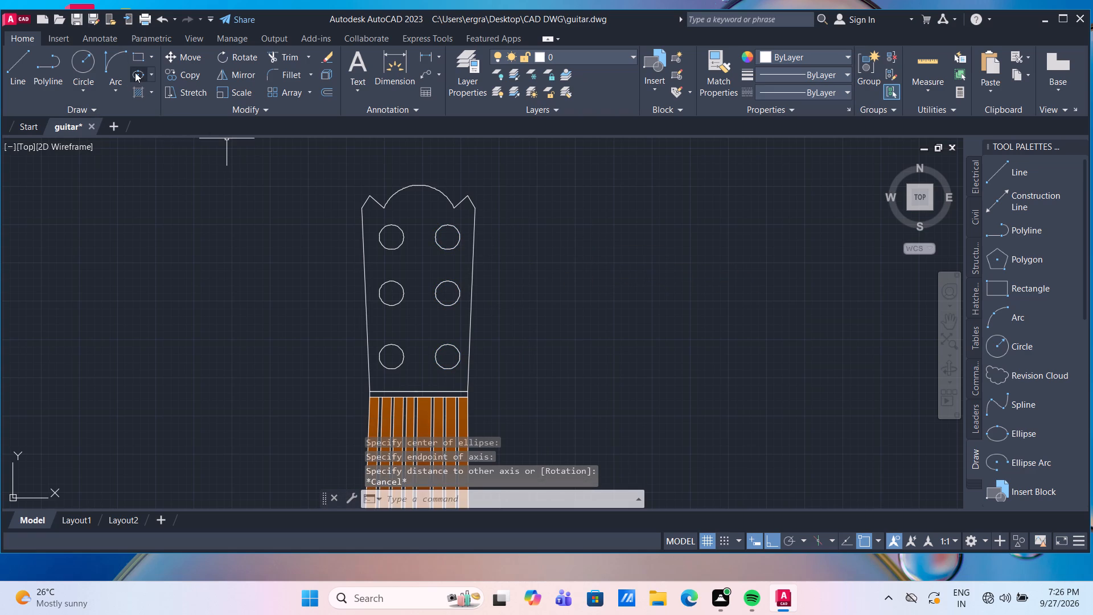
Draw an upright ellipse to the right of the headstock, with radii of about 112 and 56 units.
{"action": "left_click_drag", "start_coordinate": [135, 72], "coordinate": [143, 79]}
{"action": "left_click", "coordinate": [536, 274]}
{"action": "left_click", "coordinate": [543, 272]}
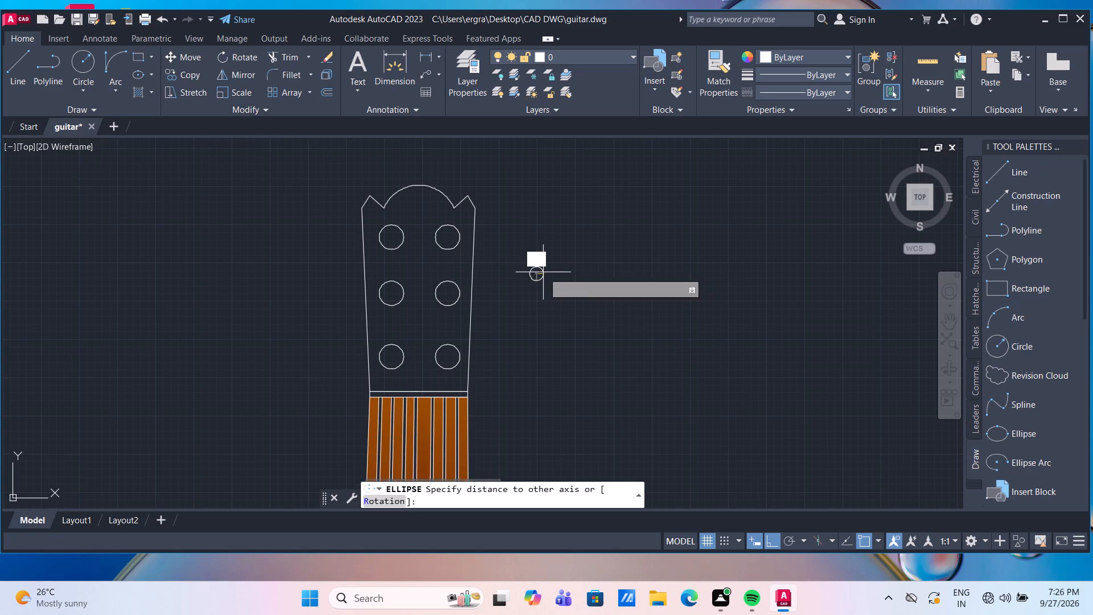
{"action": "left_click", "coordinate": [541, 260]}
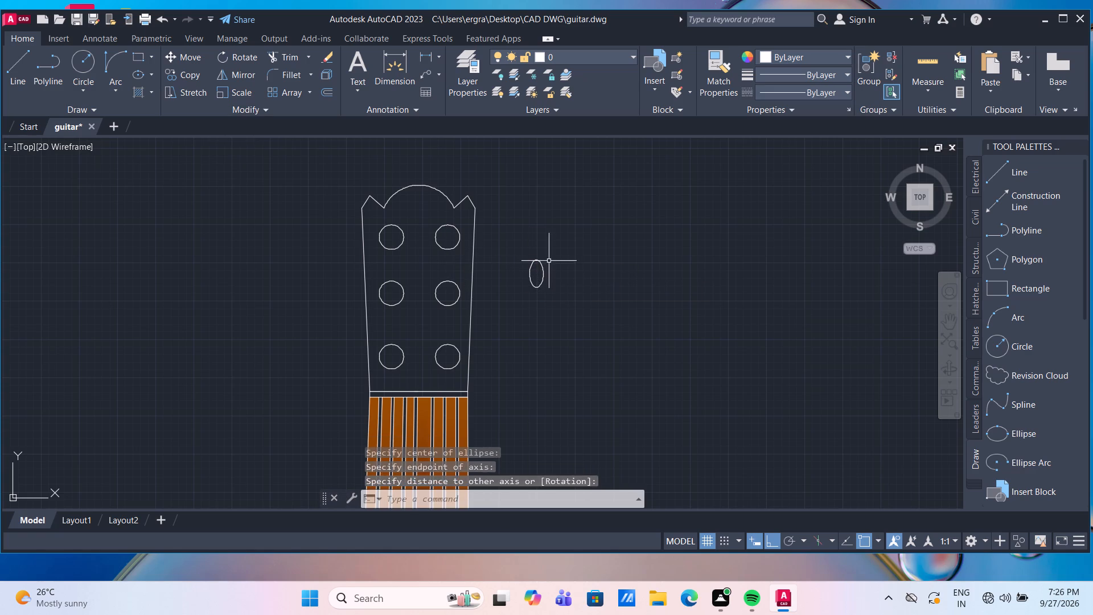
{"action": "key", "text": "Escape"}
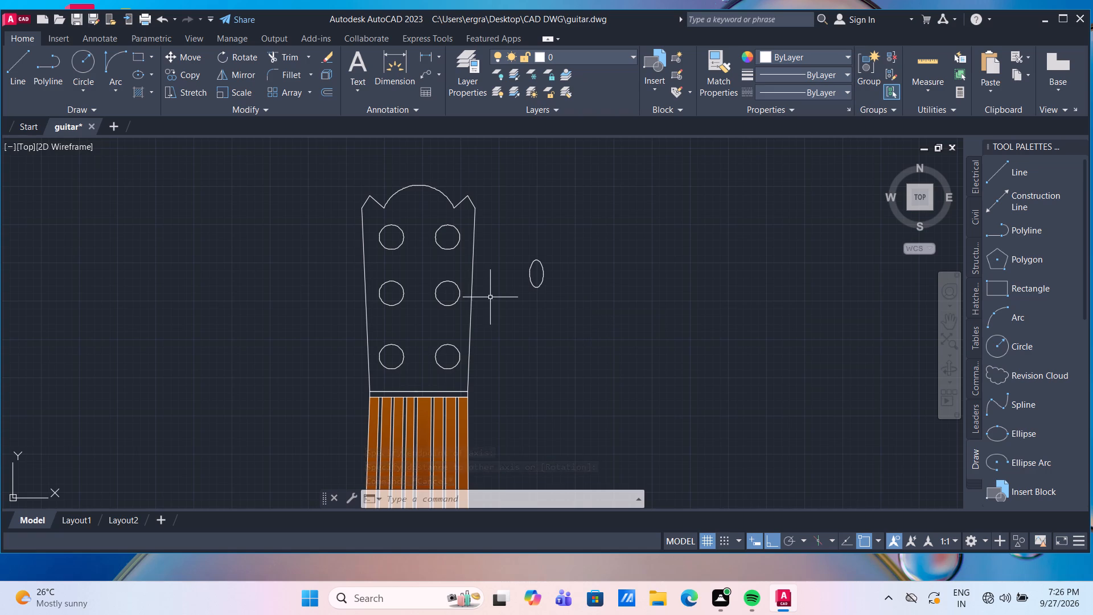
Copy the ellipse vertically, once about 463 units up and once about 561 units down.
{"action": "left_click", "coordinate": [550, 299]}
{"action": "left_click", "coordinate": [523, 248]}
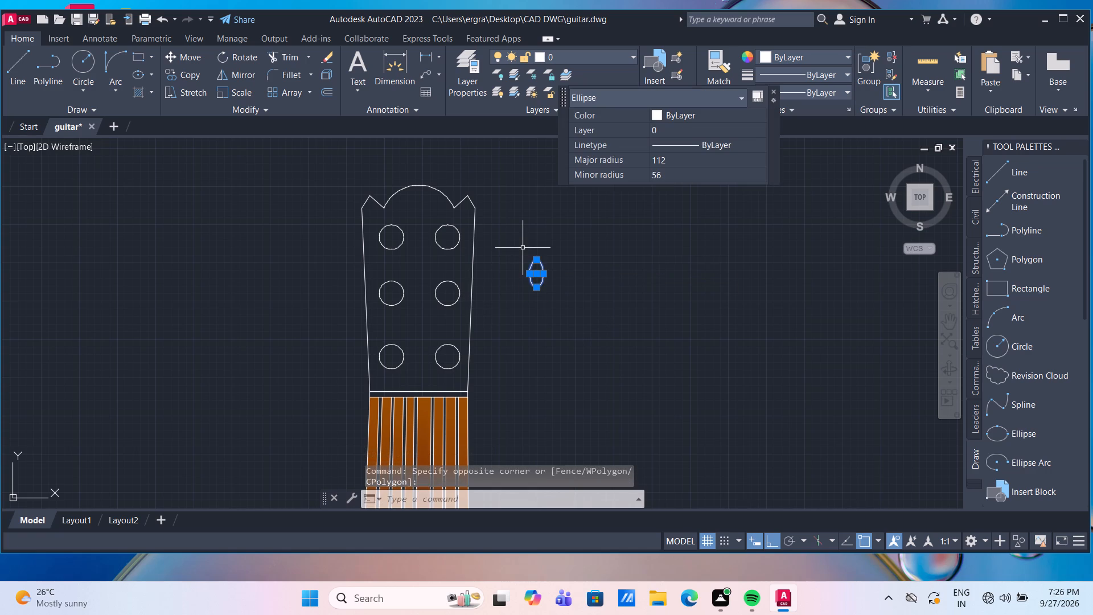
{"action": "type", "text": "co"}
{"action": "key", "text": "Return"}
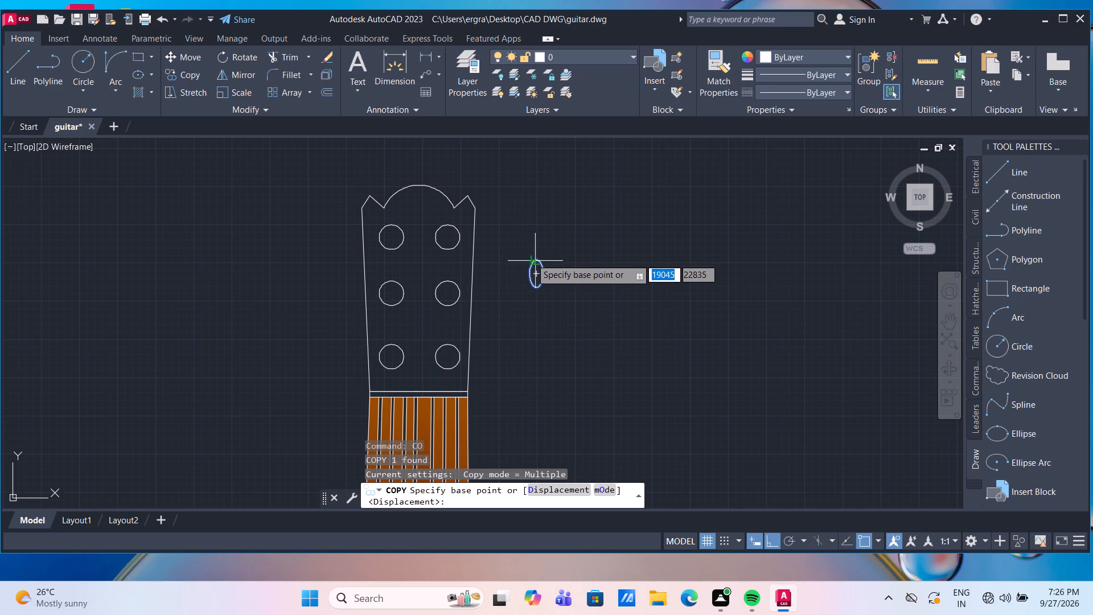
{"action": "left_click", "coordinate": [535, 260]}
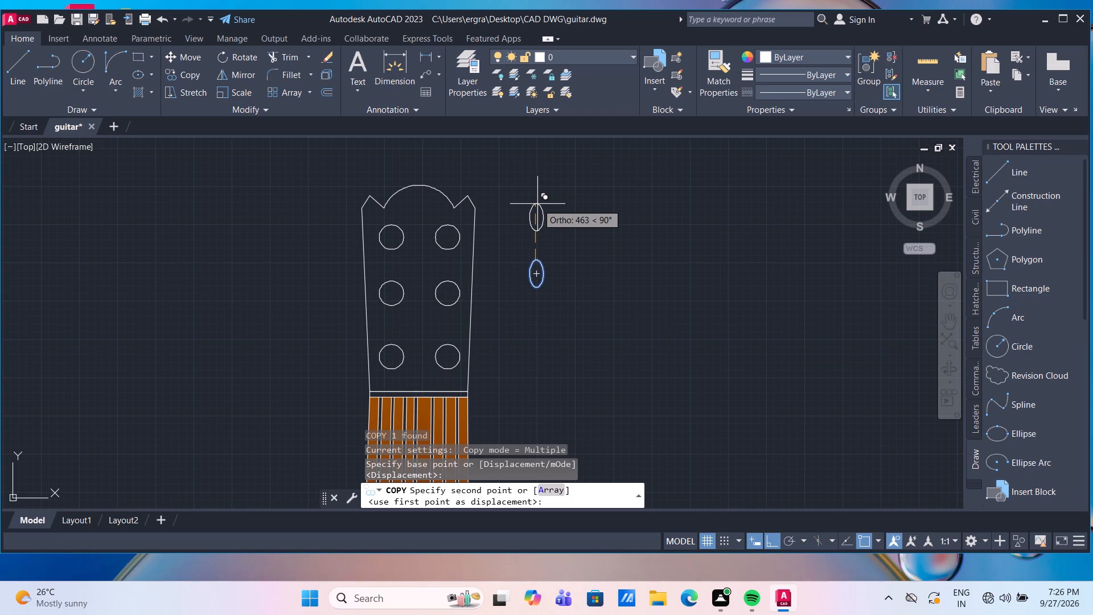
{"action": "left_click", "coordinate": [537, 204]}
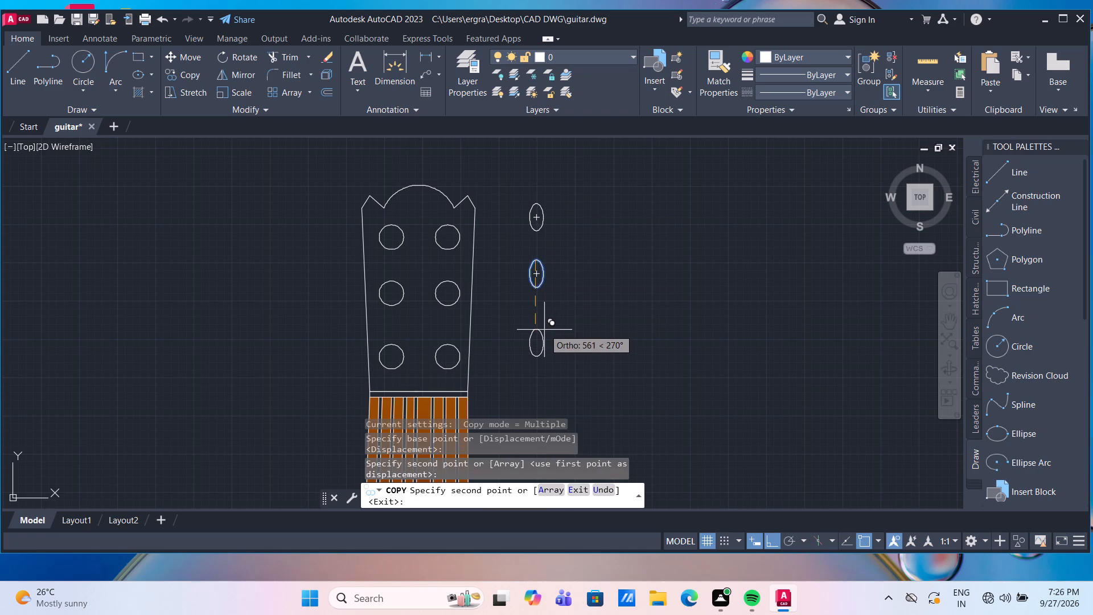
{"action": "left_click", "coordinate": [544, 330]}
{"action": "key", "text": "Escape"}
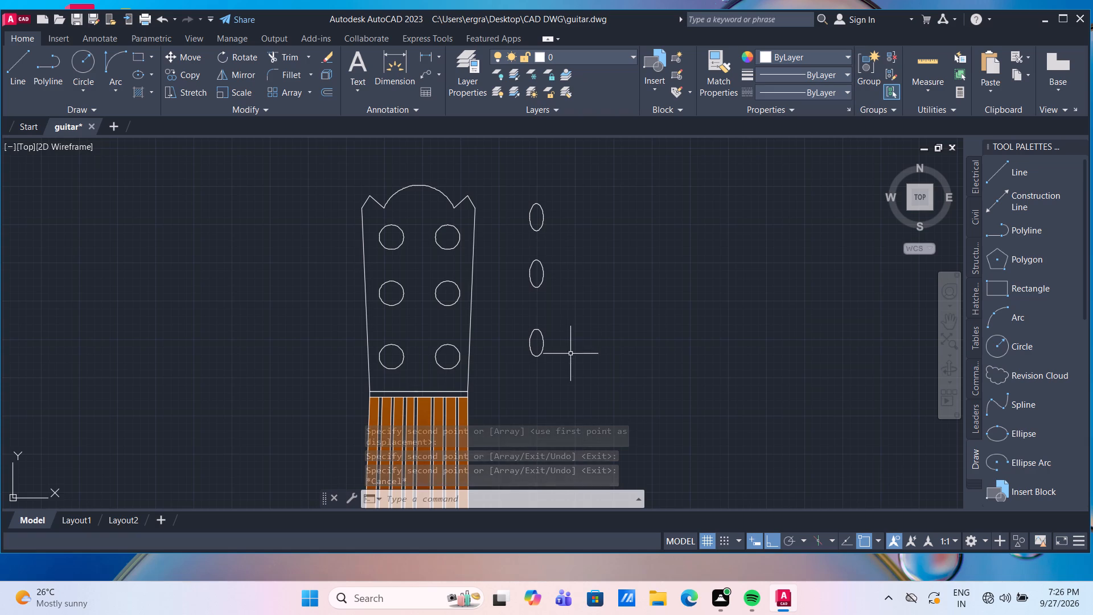
Erase the middle and lower ellipses beside the headstock, keeping only the top one.
{"action": "left_click_drag", "start_coordinate": [557, 363], "coordinate": [549, 325]}
{"action": "left_click", "coordinate": [528, 247]}
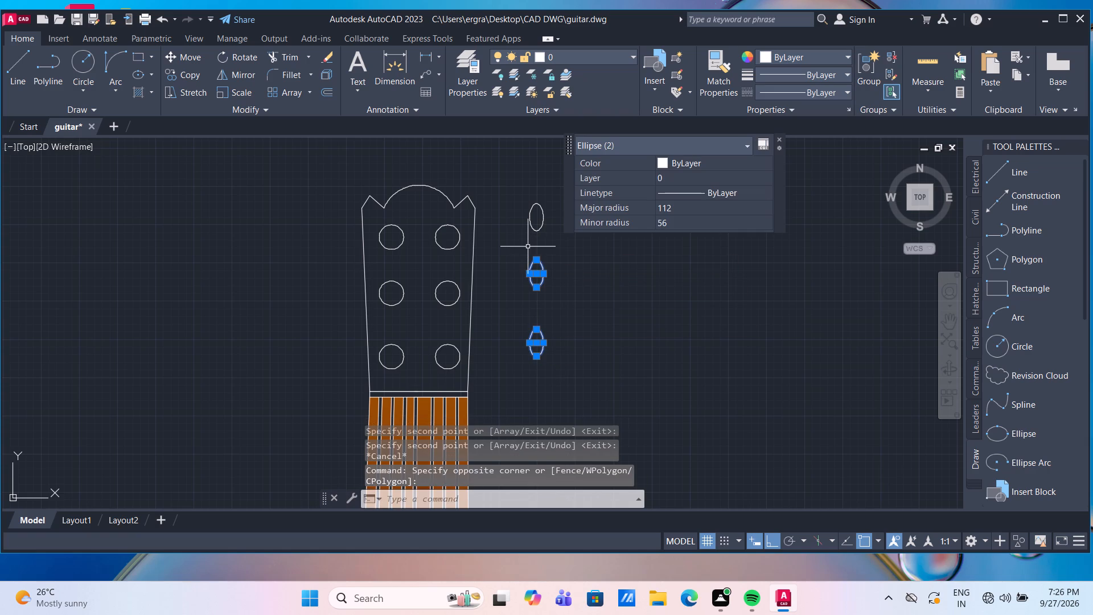
{"action": "key", "text": "Delete"}
Move the remaining ellipse straight down, to a height between the top and middle rows of circles.
{"action": "left_click_drag", "start_coordinate": [566, 237], "coordinate": [537, 219]}
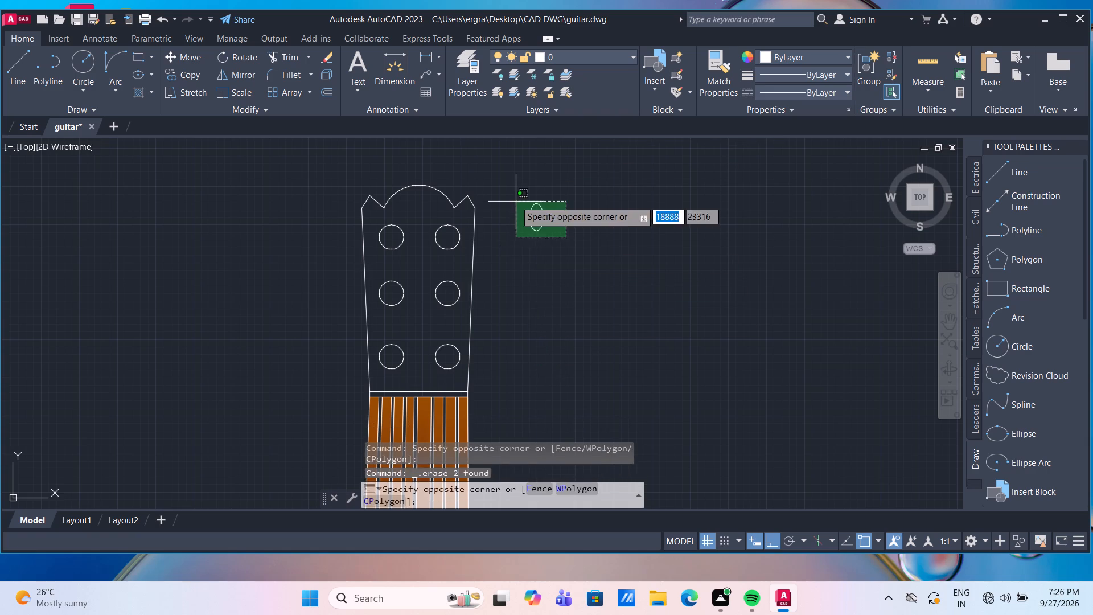
{"action": "left_click", "coordinate": [515, 200]}
{"action": "key", "text": "m"}
{"action": "key", "text": "Return"}
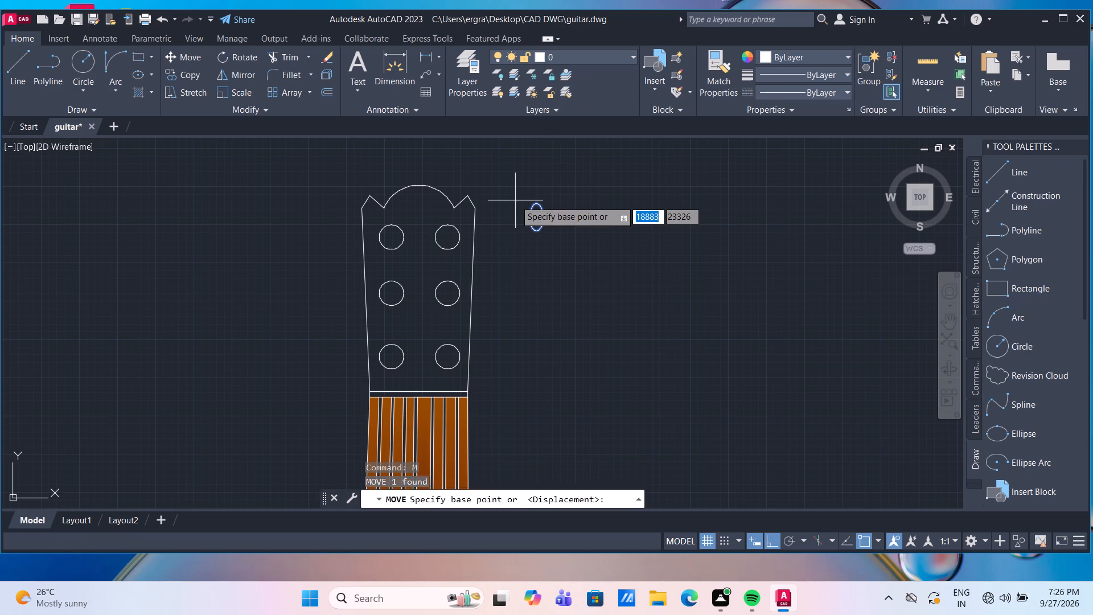
{"action": "left_click", "coordinate": [538, 231]}
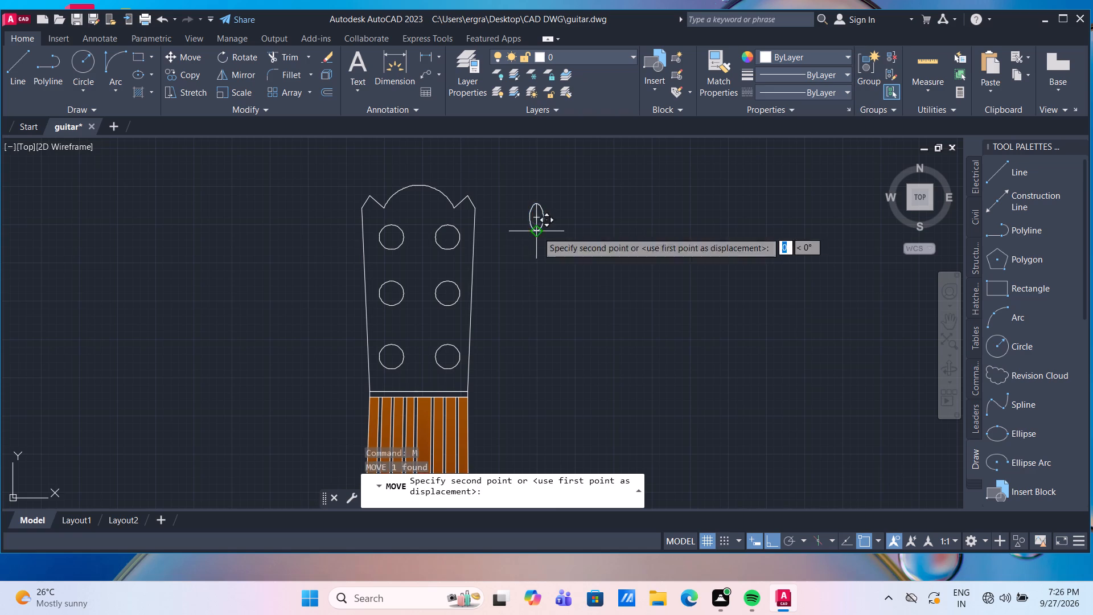
{"action": "left_click", "coordinate": [533, 274]}
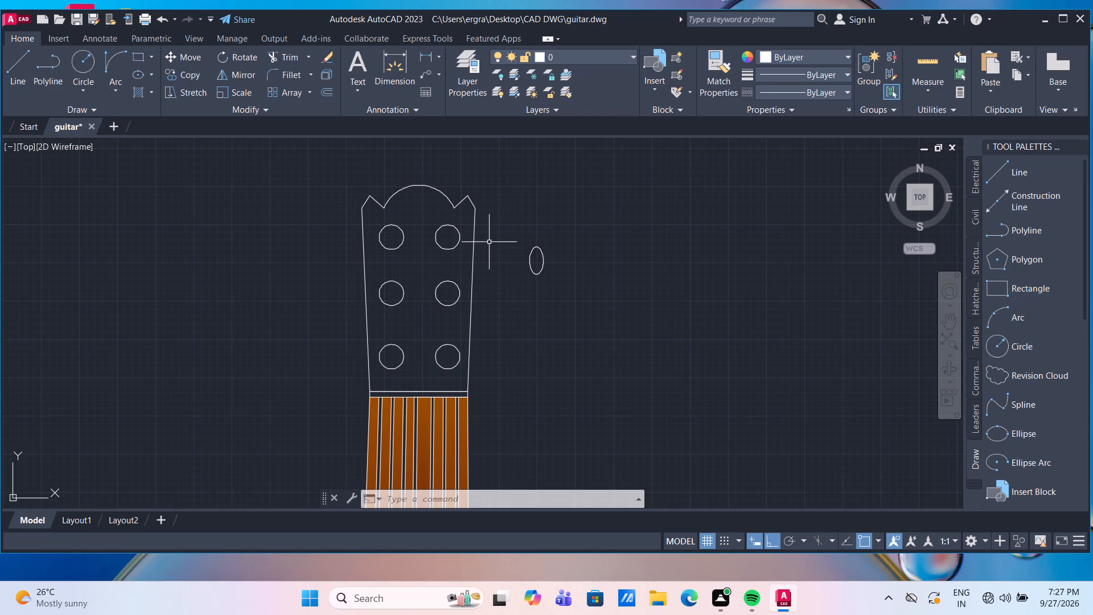
Stretch the ellipse vertically to a major radius of 200 units.
{"action": "left_click", "coordinate": [531, 257]}
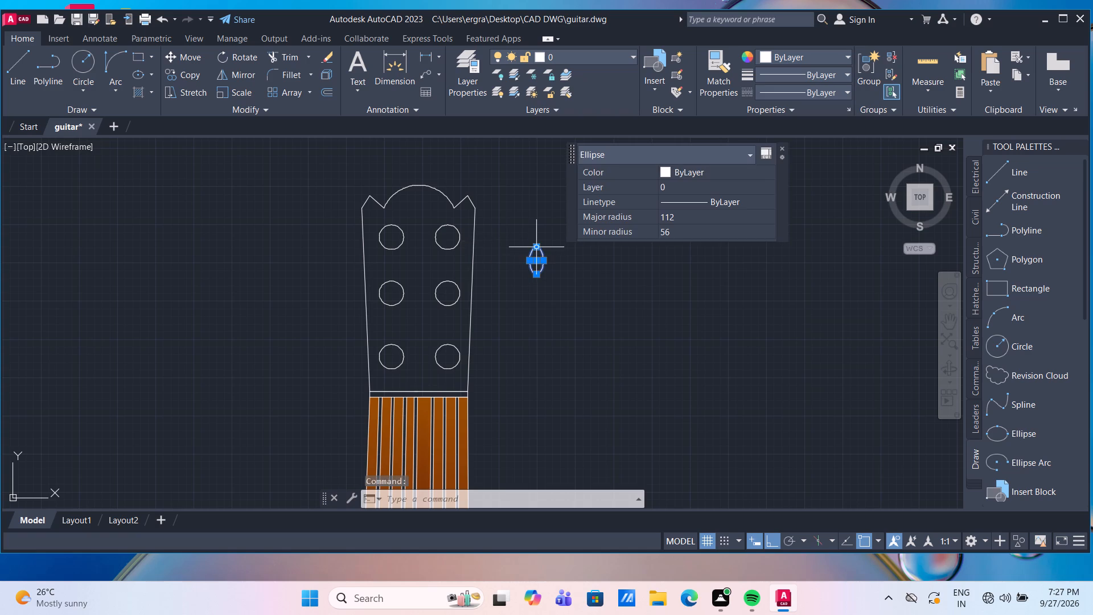
{"action": "left_click", "coordinate": [536, 248]}
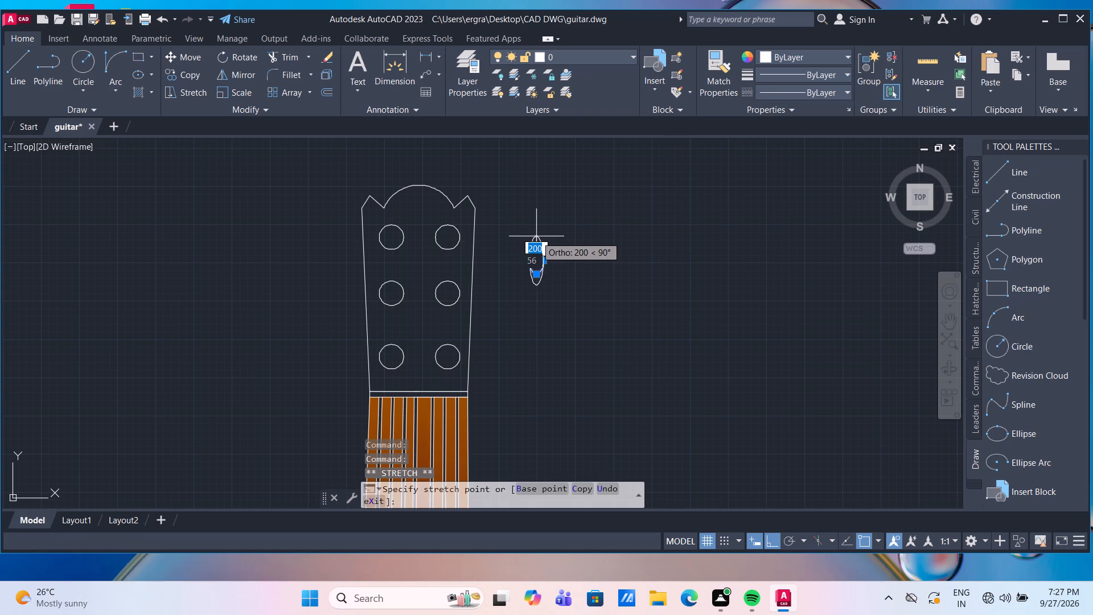
{"action": "left_click", "coordinate": [536, 236]}
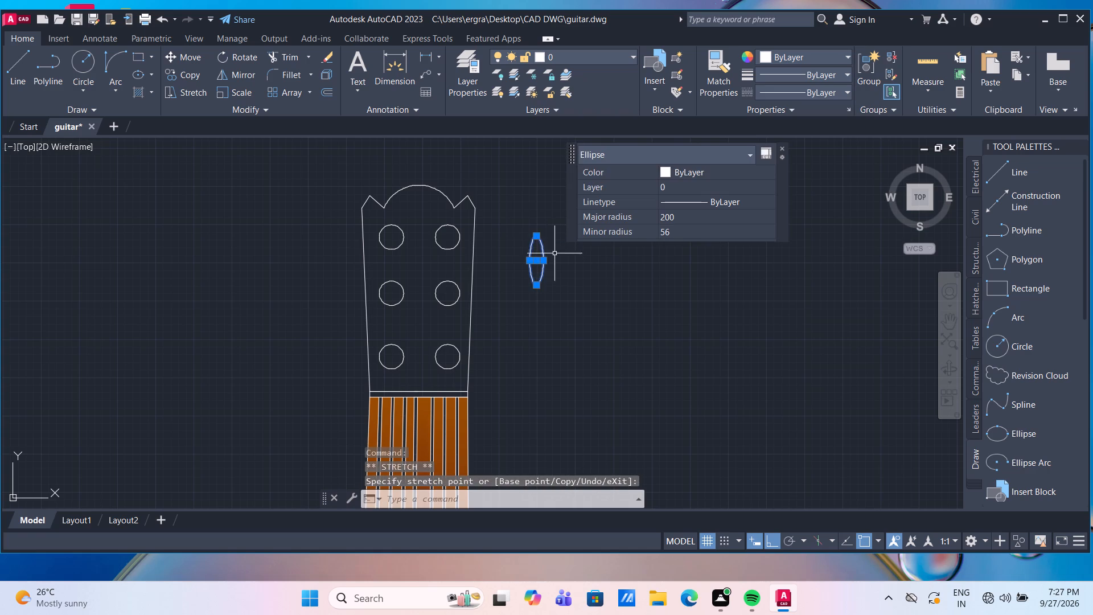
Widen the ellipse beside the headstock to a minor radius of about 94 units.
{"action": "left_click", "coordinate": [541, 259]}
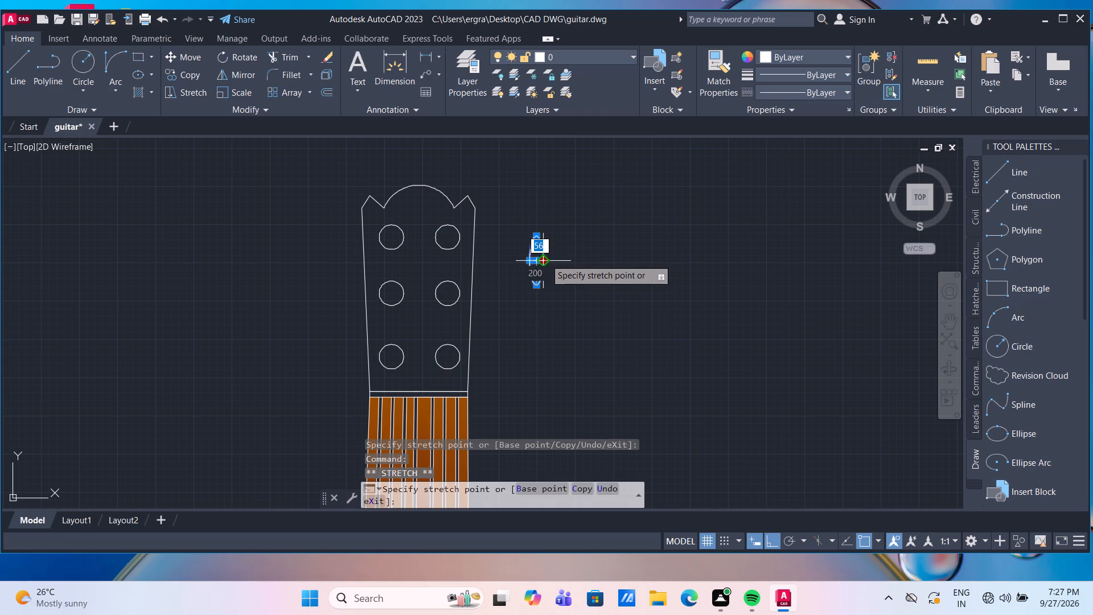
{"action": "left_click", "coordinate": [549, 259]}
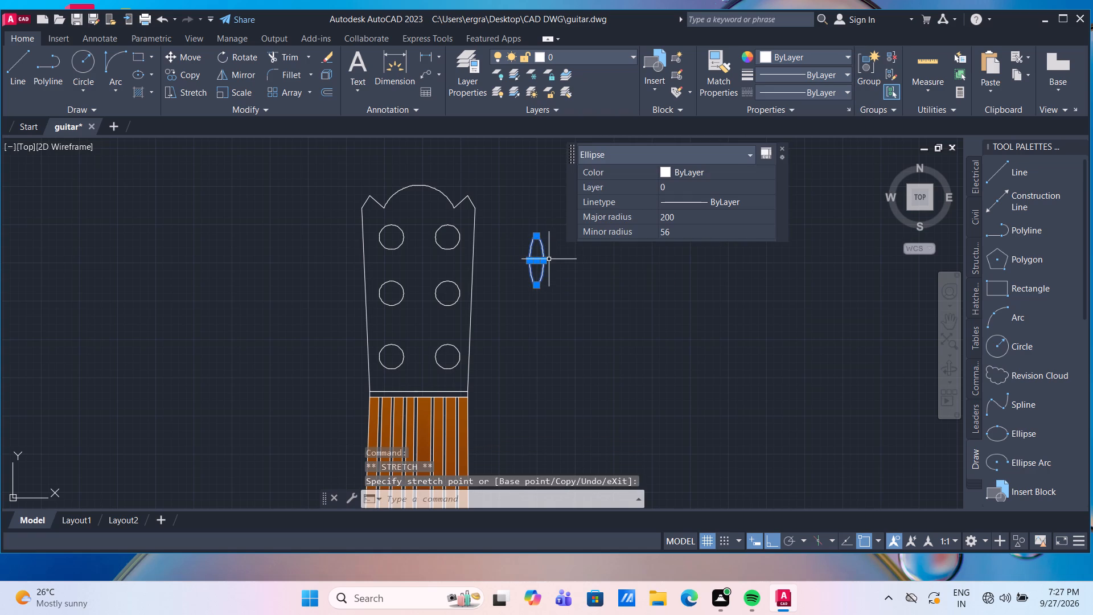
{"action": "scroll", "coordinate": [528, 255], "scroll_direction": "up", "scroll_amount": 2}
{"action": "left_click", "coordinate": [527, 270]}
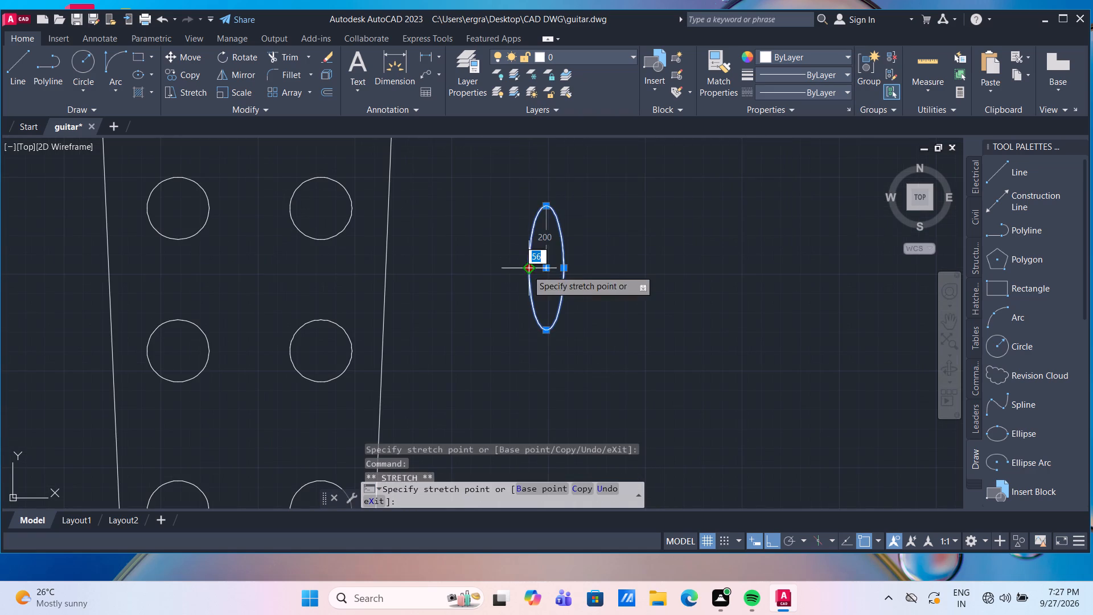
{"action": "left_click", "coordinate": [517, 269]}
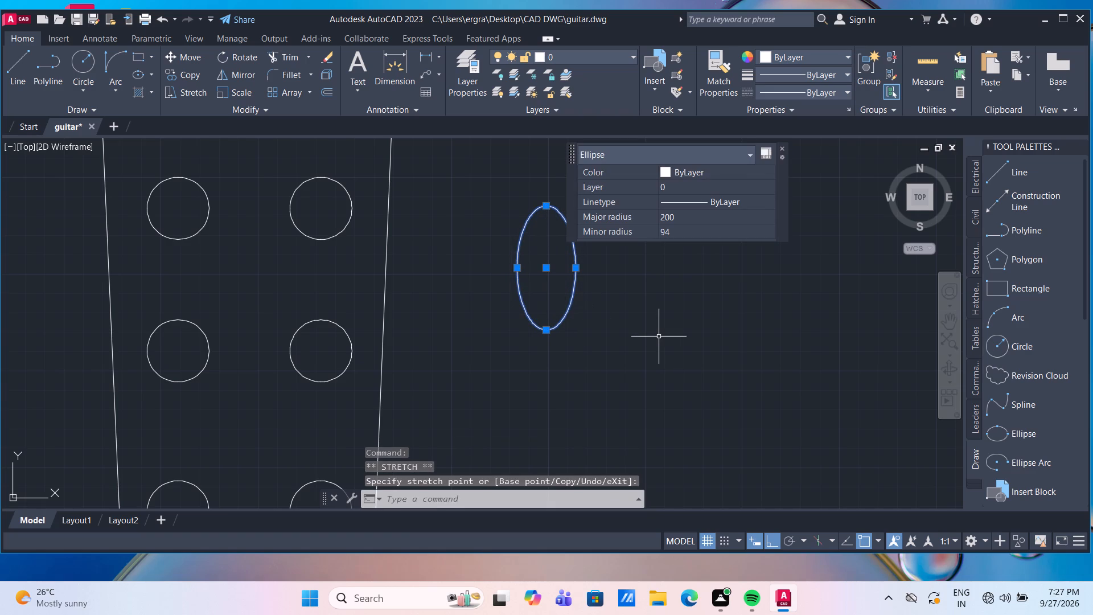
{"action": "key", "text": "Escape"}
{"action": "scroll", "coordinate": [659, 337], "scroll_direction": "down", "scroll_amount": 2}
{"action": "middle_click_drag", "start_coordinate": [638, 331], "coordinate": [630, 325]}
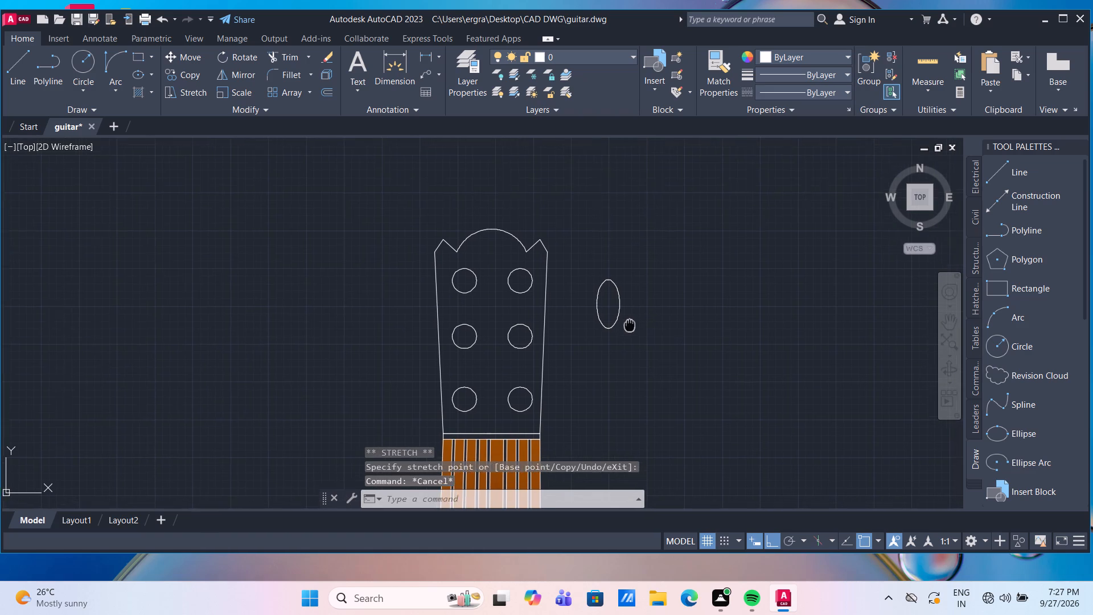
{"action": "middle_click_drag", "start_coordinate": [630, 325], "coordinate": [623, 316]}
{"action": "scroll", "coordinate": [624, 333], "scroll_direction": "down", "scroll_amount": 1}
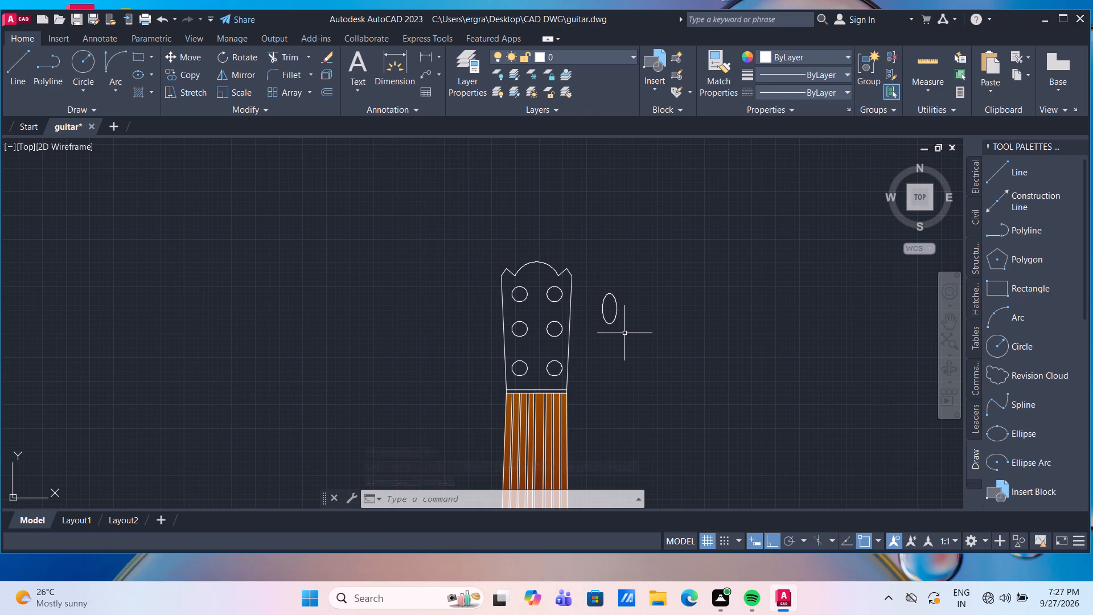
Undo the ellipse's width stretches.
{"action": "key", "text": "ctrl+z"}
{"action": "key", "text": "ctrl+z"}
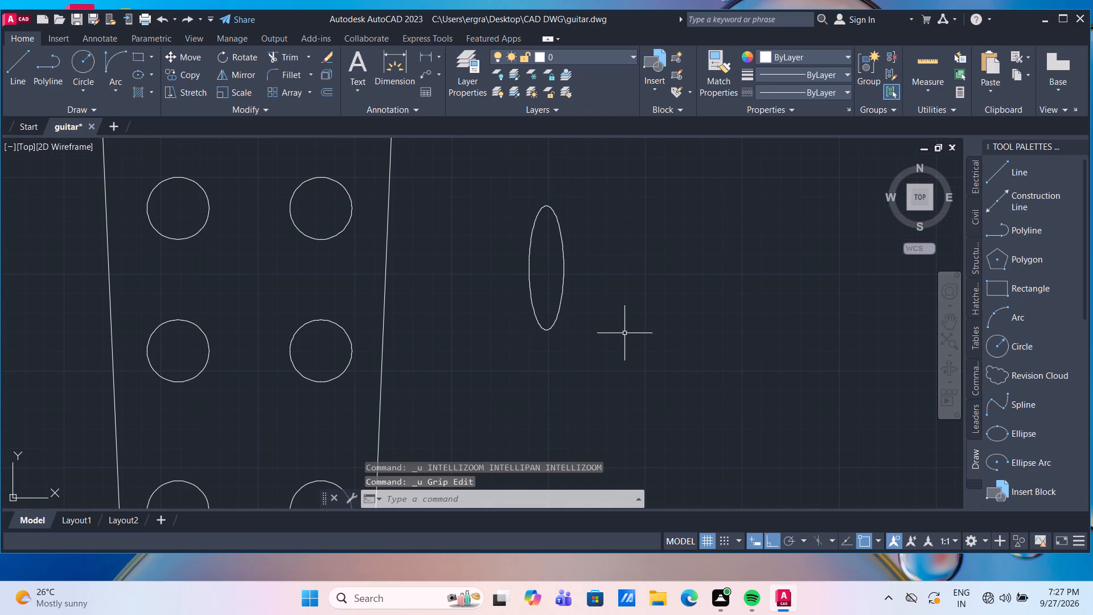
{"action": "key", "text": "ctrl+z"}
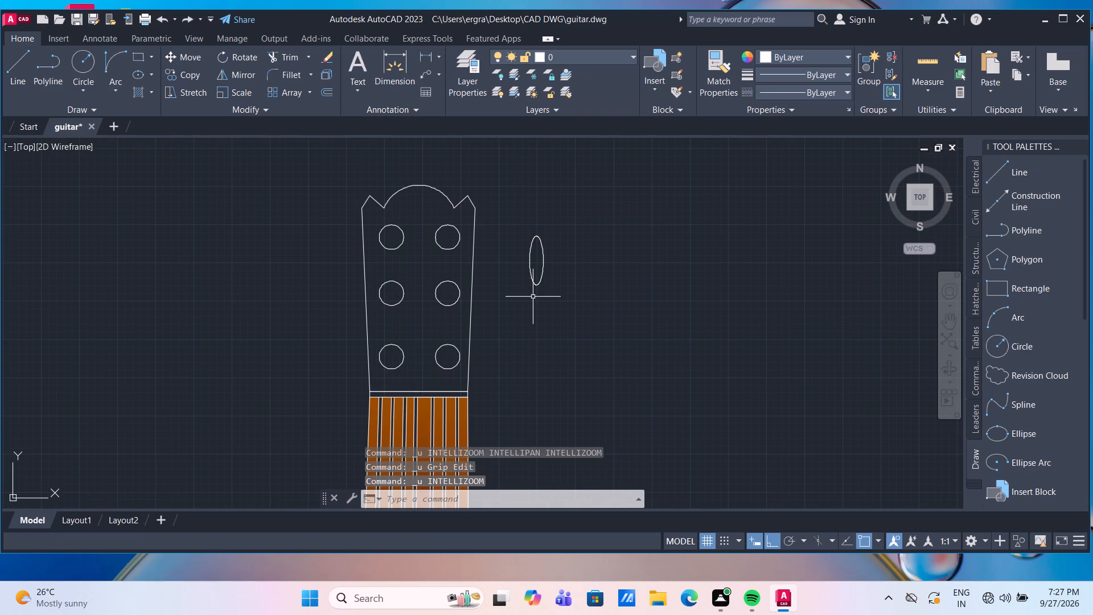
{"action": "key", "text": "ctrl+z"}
Move the ellipse horizontally about 196 units closer to the headstock.
{"action": "left_click_drag", "start_coordinate": [577, 293], "coordinate": [569, 288]}
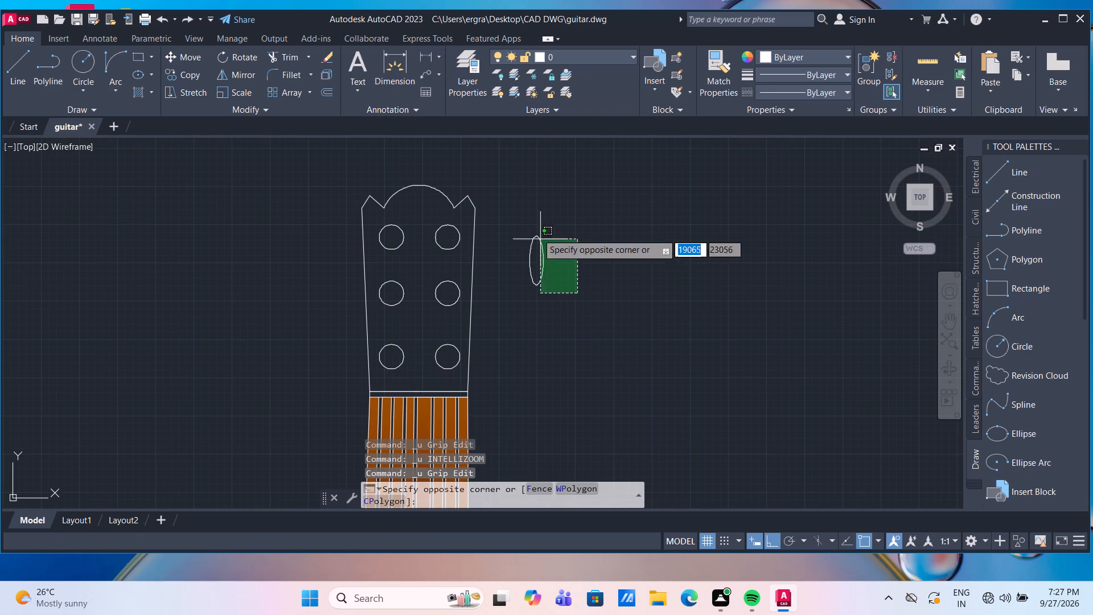
{"action": "left_click", "coordinate": [500, 219]}
{"action": "key", "text": "m"}
{"action": "key", "text": "Return"}
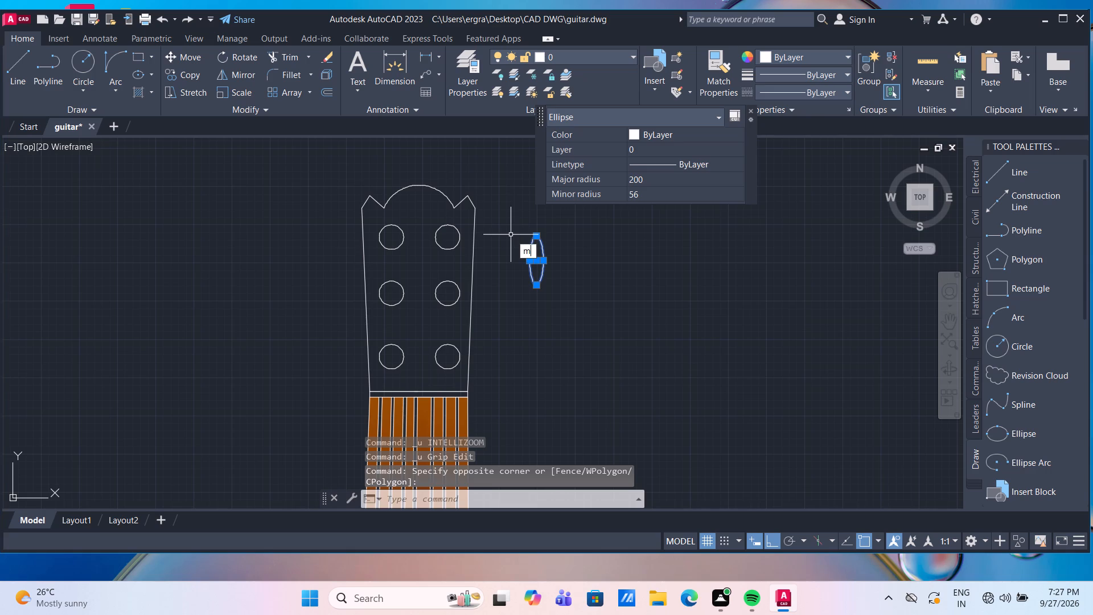
{"action": "left_click", "coordinate": [537, 265]}
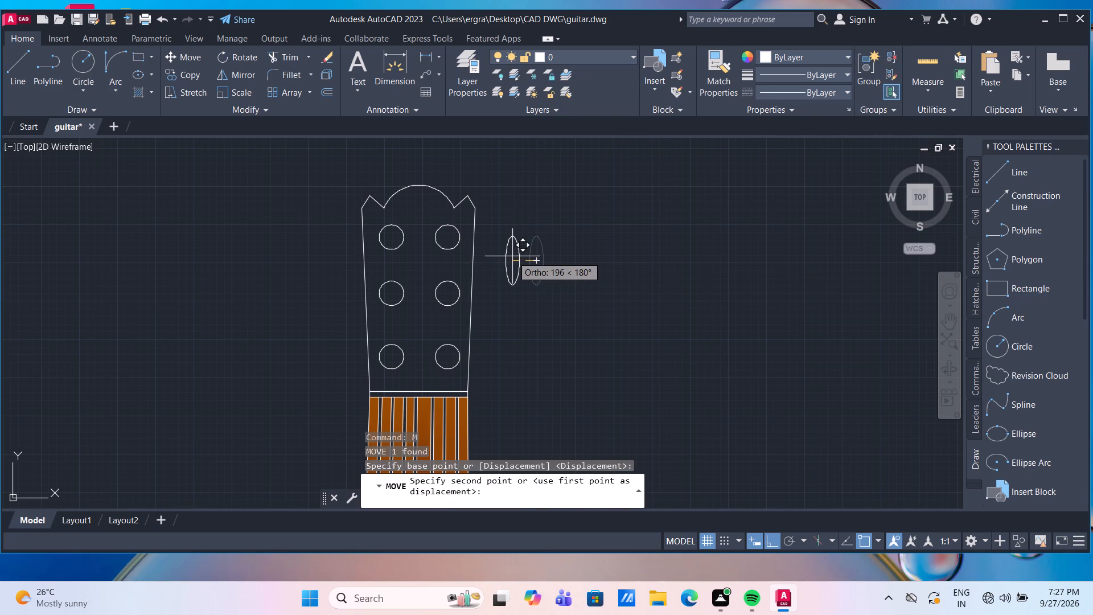
{"action": "left_click", "coordinate": [512, 256]}
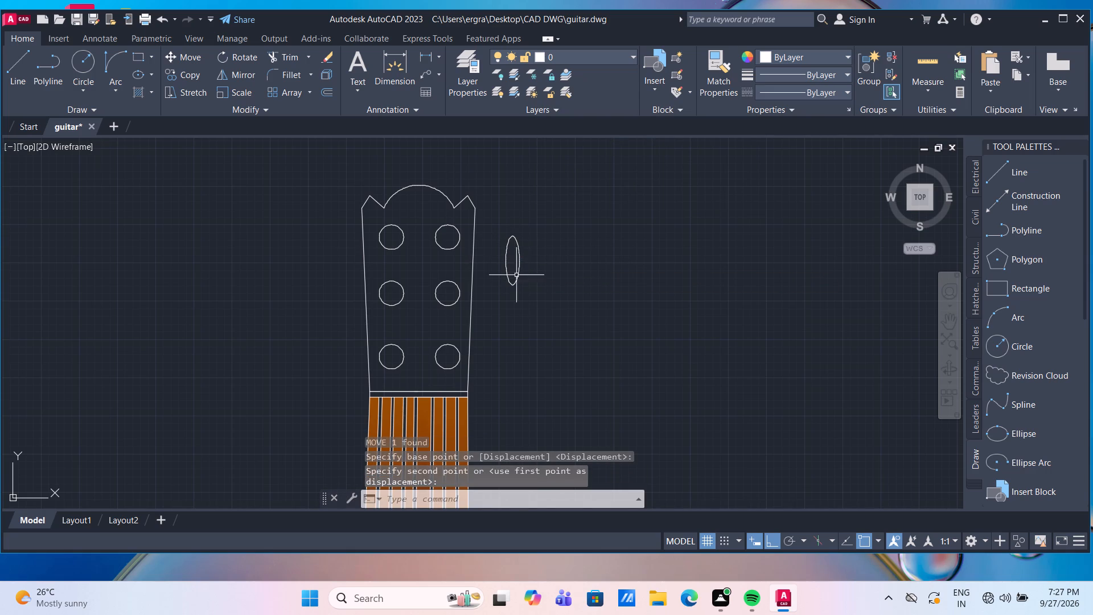
Shorten the ellipse vertically to a major radius of about 140 units.
{"action": "left_click", "coordinate": [518, 273]}
{"action": "scroll", "coordinate": [515, 290], "scroll_direction": "up", "scroll_amount": 2}
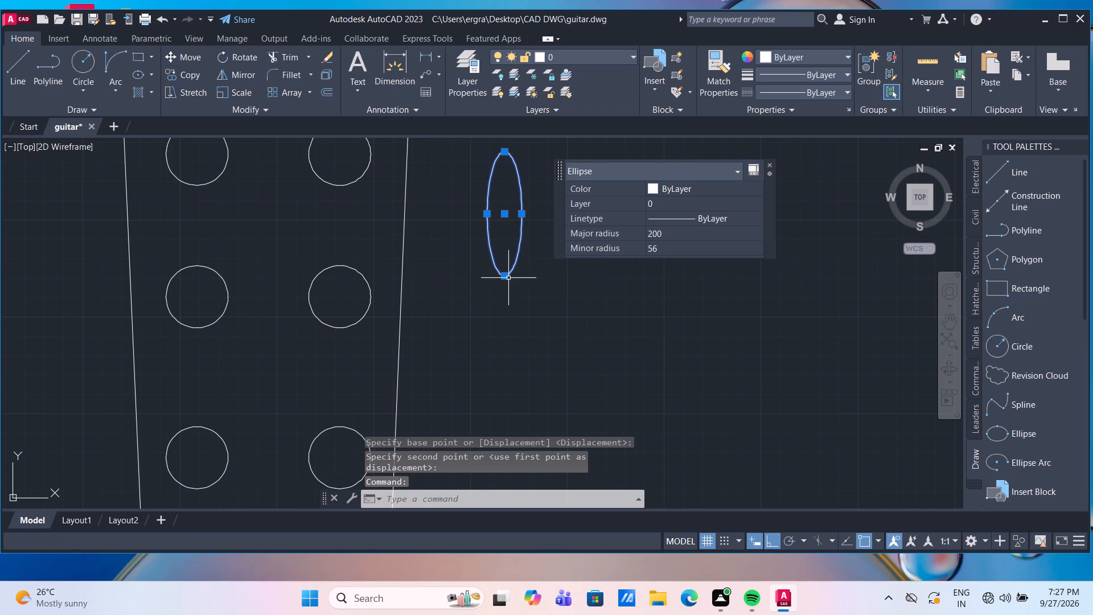
{"action": "left_click", "coordinate": [505, 277]}
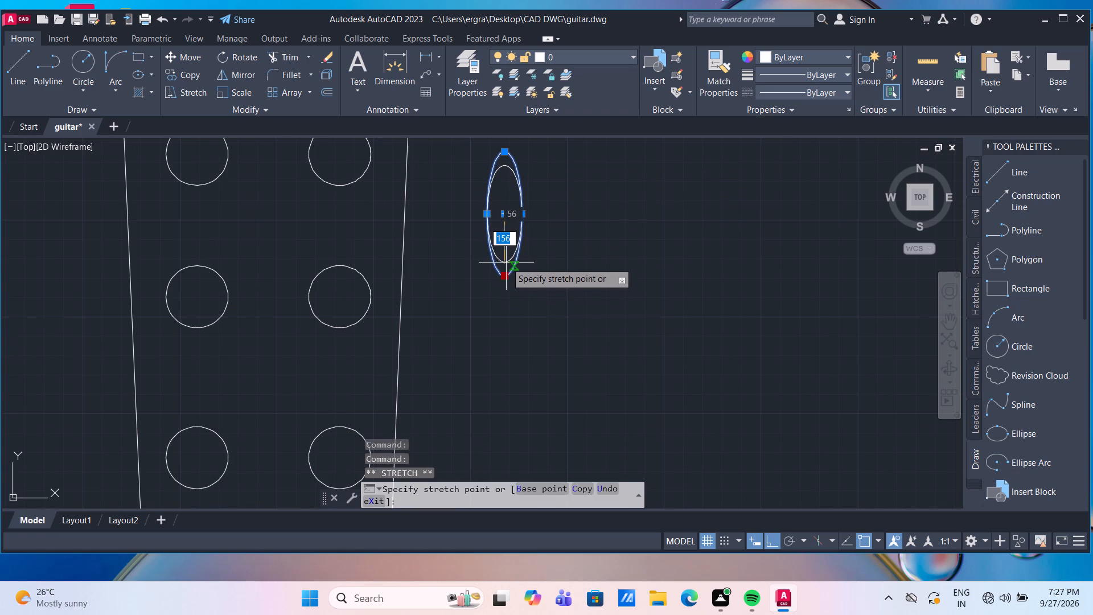
{"action": "left_click", "coordinate": [506, 257]}
{"action": "key", "text": "Escape"}
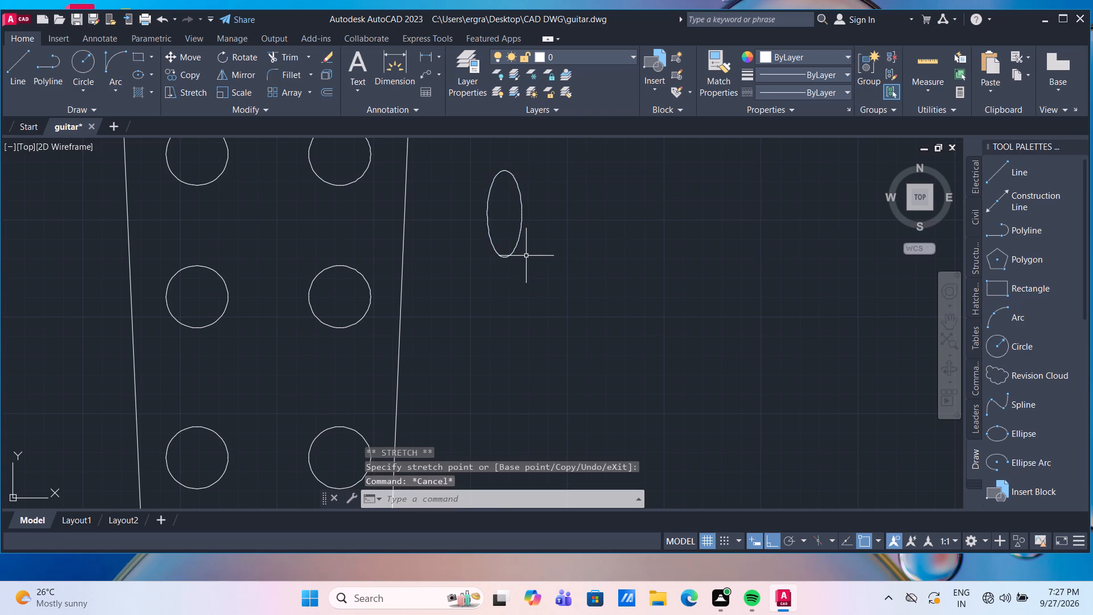
Copy the shortened ellipse 500 units straight down.
{"action": "scroll", "coordinate": [569, 280], "scroll_direction": "down", "scroll_amount": 1}
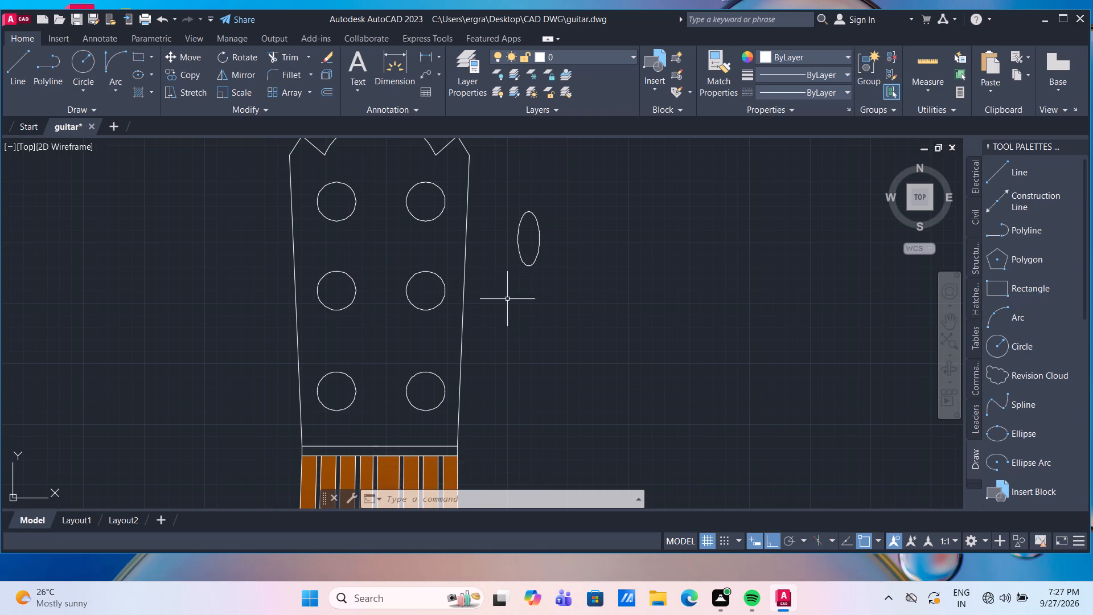
{"action": "left_click_drag", "start_coordinate": [557, 299], "coordinate": [550, 280]}
{"action": "left_click", "coordinate": [509, 189]}
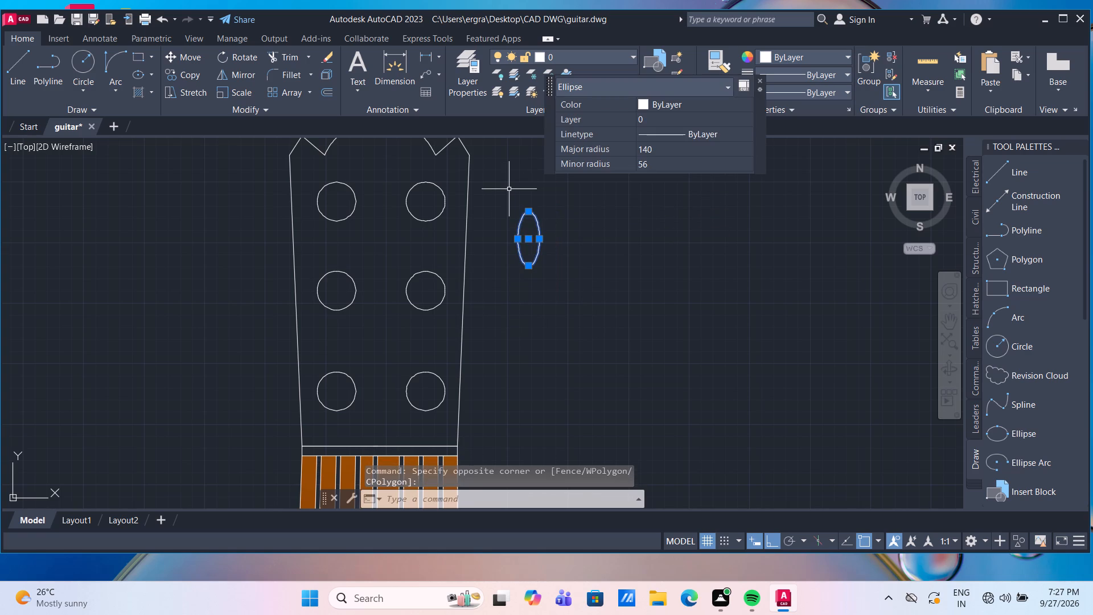
{"action": "type", "text": "co"}
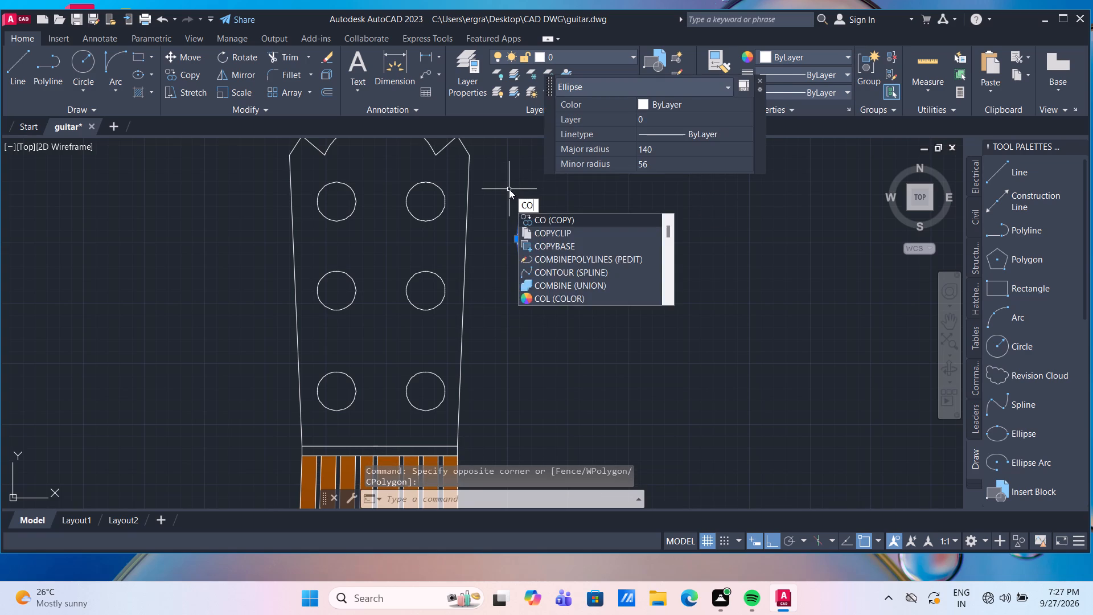
{"action": "key", "text": "Return"}
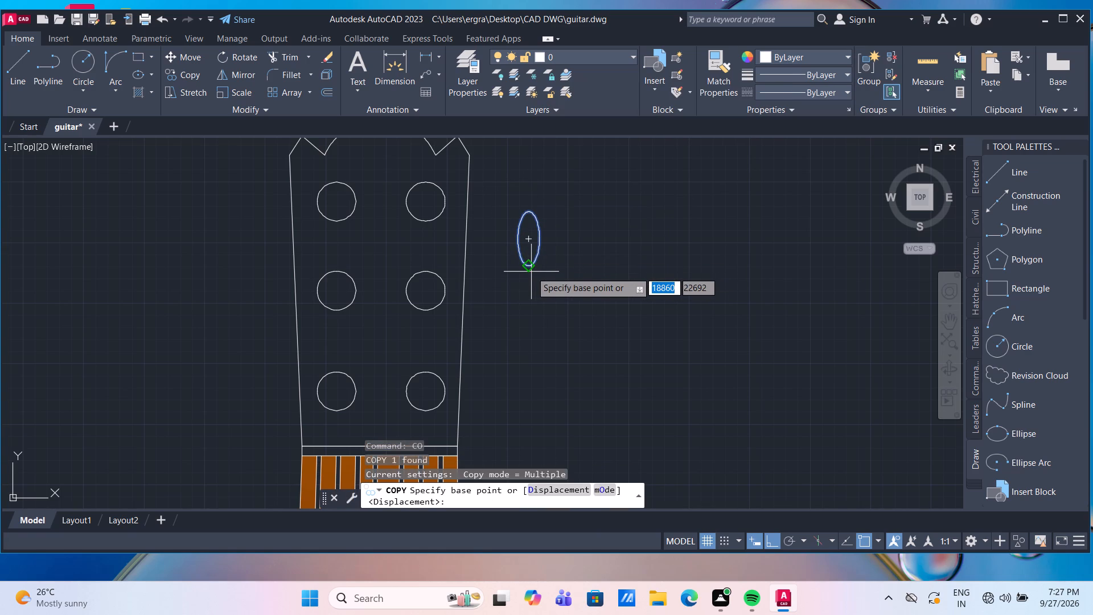
{"action": "left_click", "coordinate": [527, 267]}
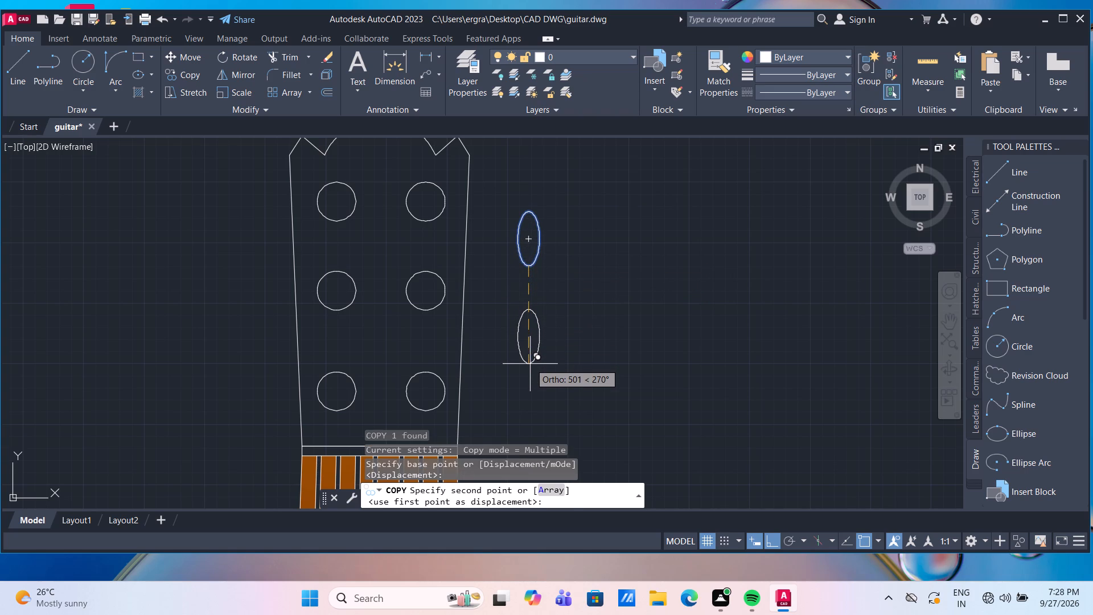
{"action": "type", "text": "500"}
{"action": "key", "text": "Return"}
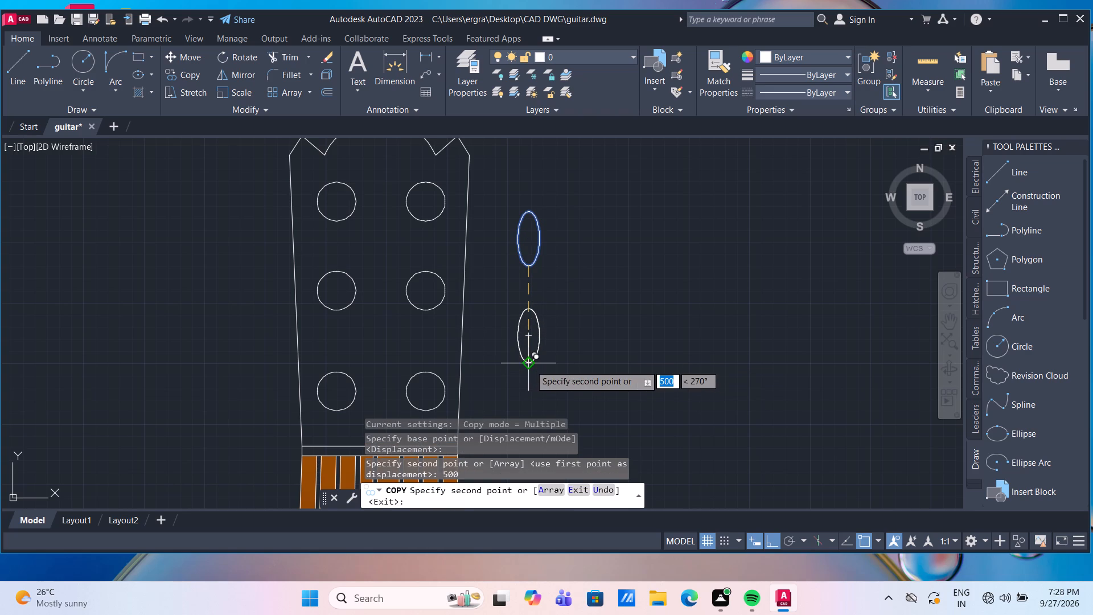
{"action": "key", "text": "Escape"}
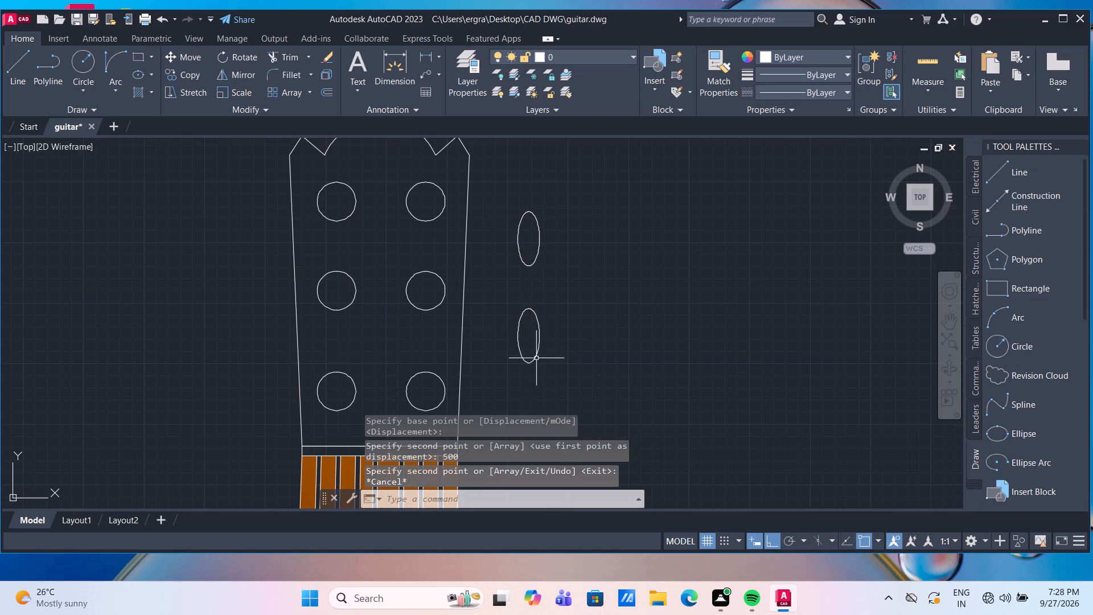
Copy the lower ellipse another 500 units straight down to make a column of three.
{"action": "left_click_drag", "start_coordinate": [550, 358], "coordinate": [544, 348]}
{"action": "left_click", "coordinate": [529, 332]}
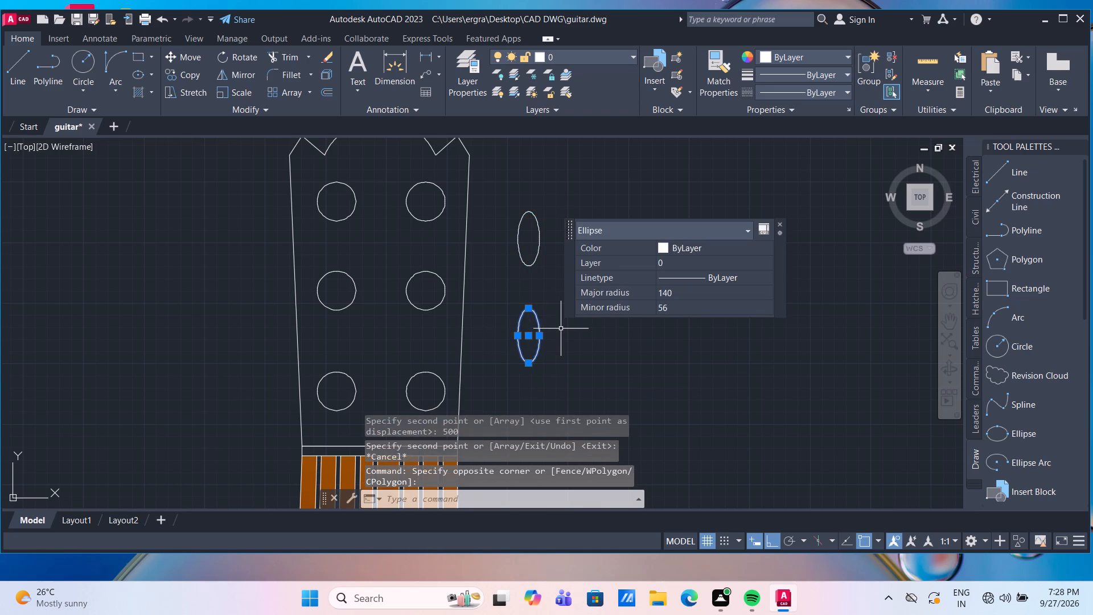
{"action": "key", "text": "c"}
{"action": "key", "text": "o"}
{"action": "key", "text": "Return"}
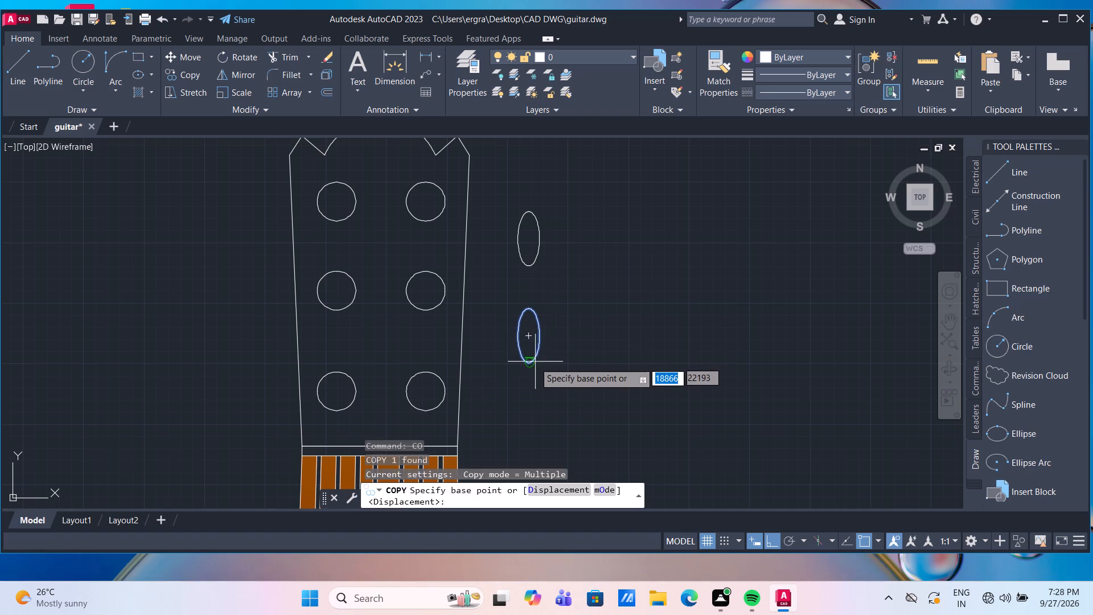
{"action": "left_click", "coordinate": [530, 364]}
{"action": "scroll", "coordinate": [535, 419], "scroll_direction": "down", "scroll_amount": 1}
{"action": "middle_click_drag", "start_coordinate": [535, 419], "coordinate": [525, 354]}
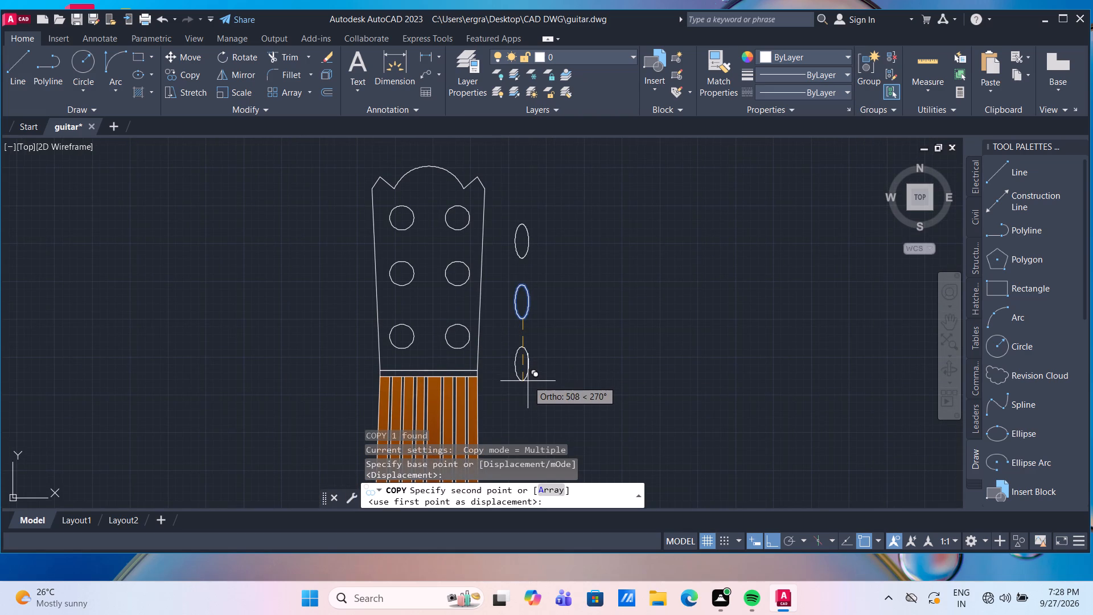
{"action": "type", "text": "500"}
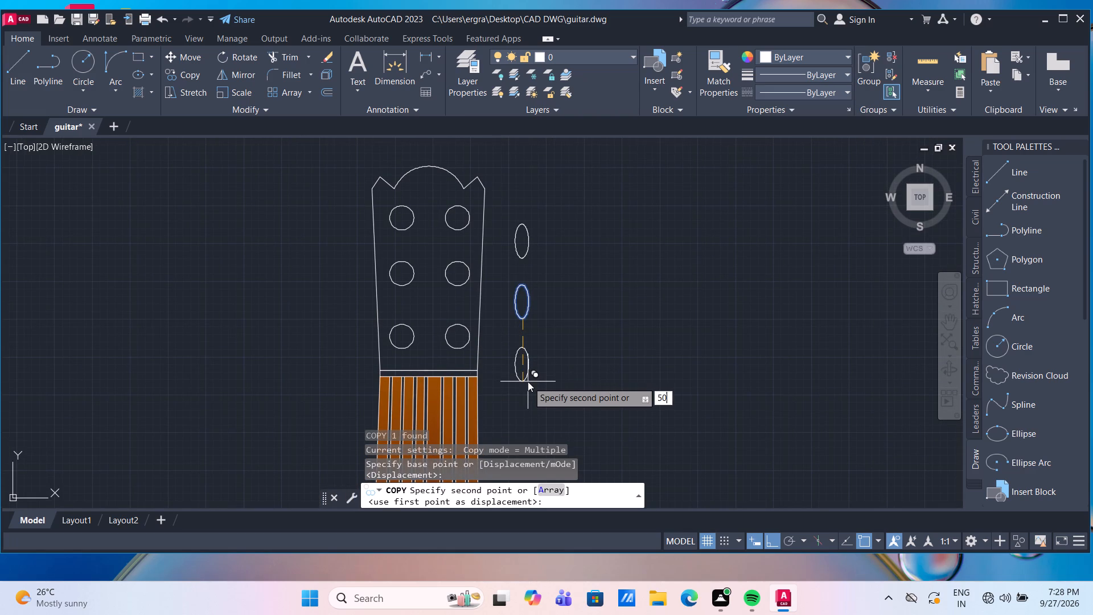
{"action": "key", "text": "Return"}
{"action": "key", "text": "Escape"}
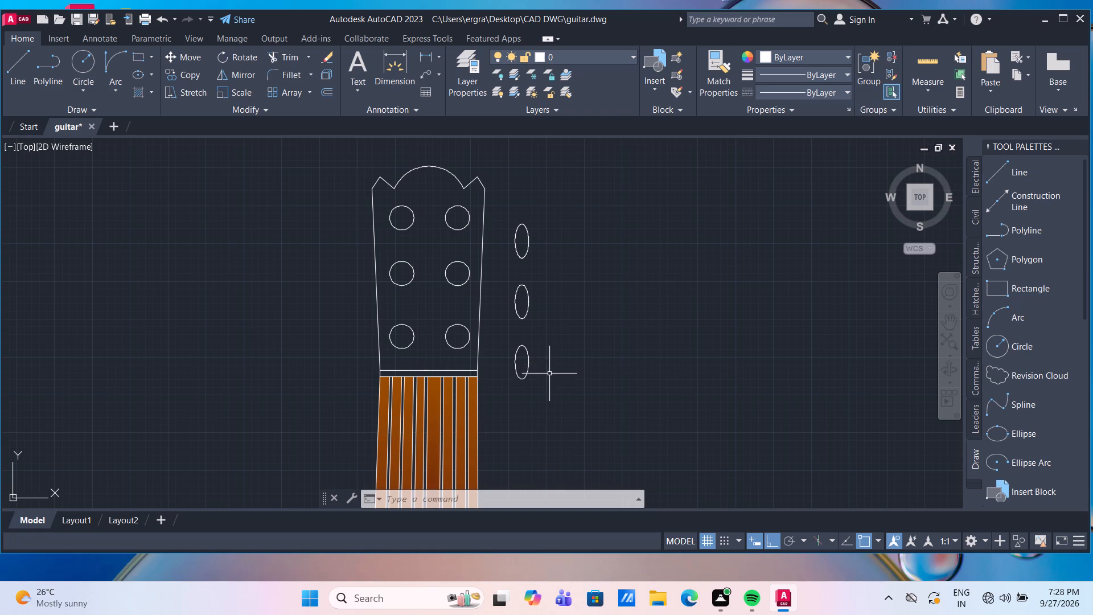
Move the bottom ellipse 100 units straight up toward the middle one.
{"action": "scroll", "coordinate": [555, 386], "scroll_direction": "up", "scroll_amount": 1}
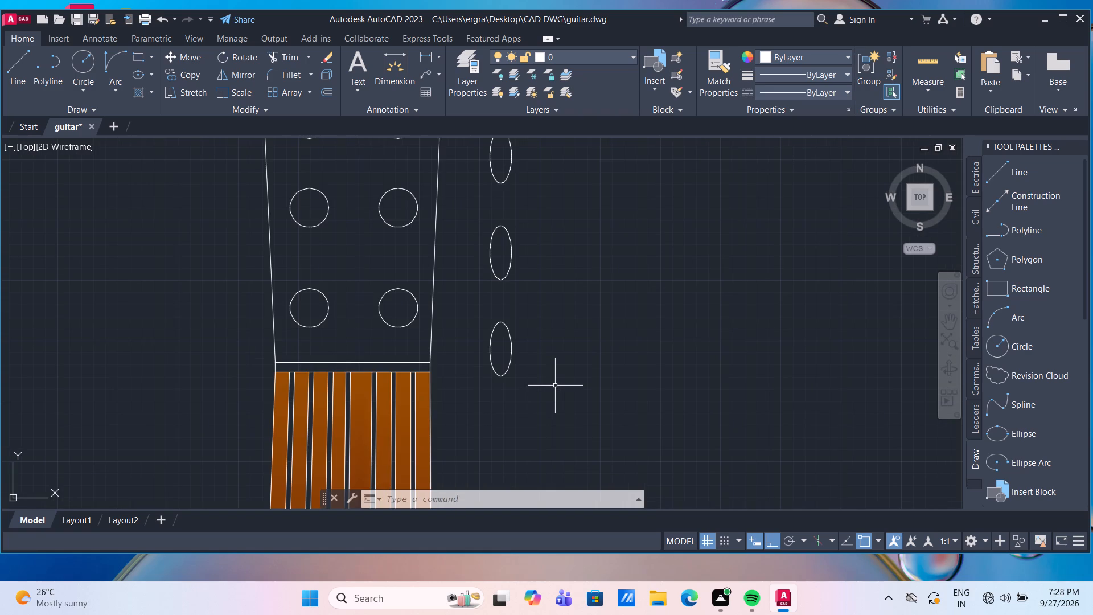
{"action": "left_click", "coordinate": [509, 340]}
{"action": "key", "text": "m"}
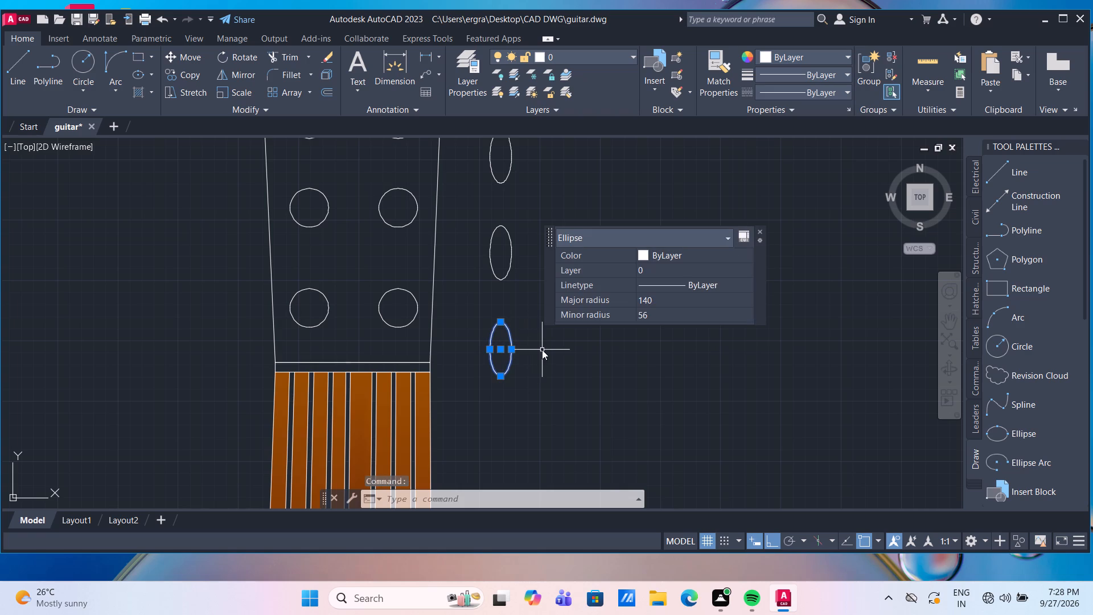
{"action": "key", "text": "Return"}
{"action": "left_click", "coordinate": [501, 326]}
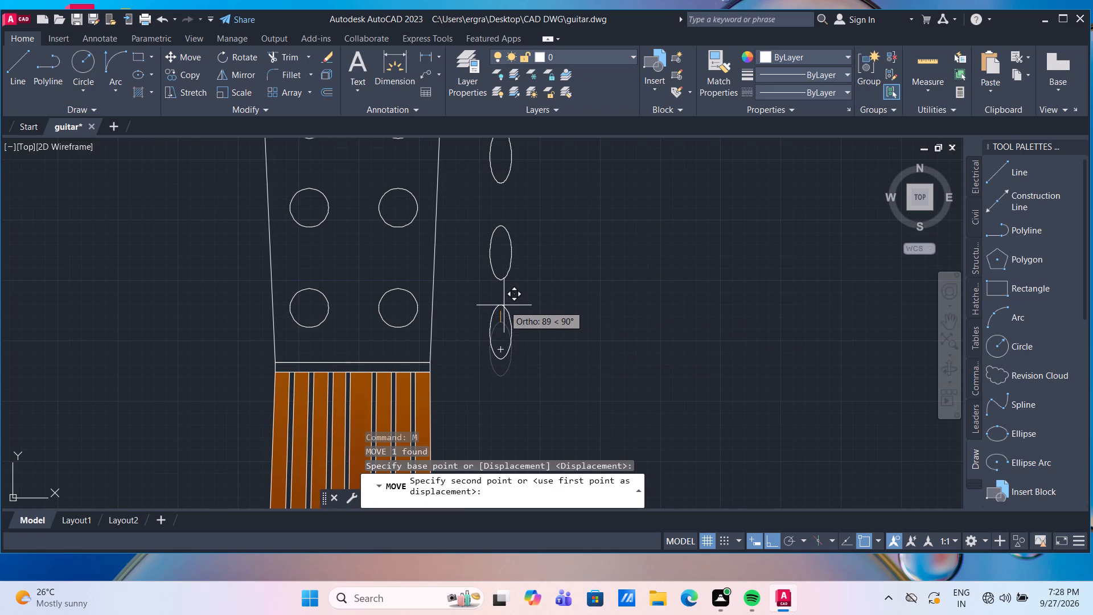
{"action": "type", "text": "100"}
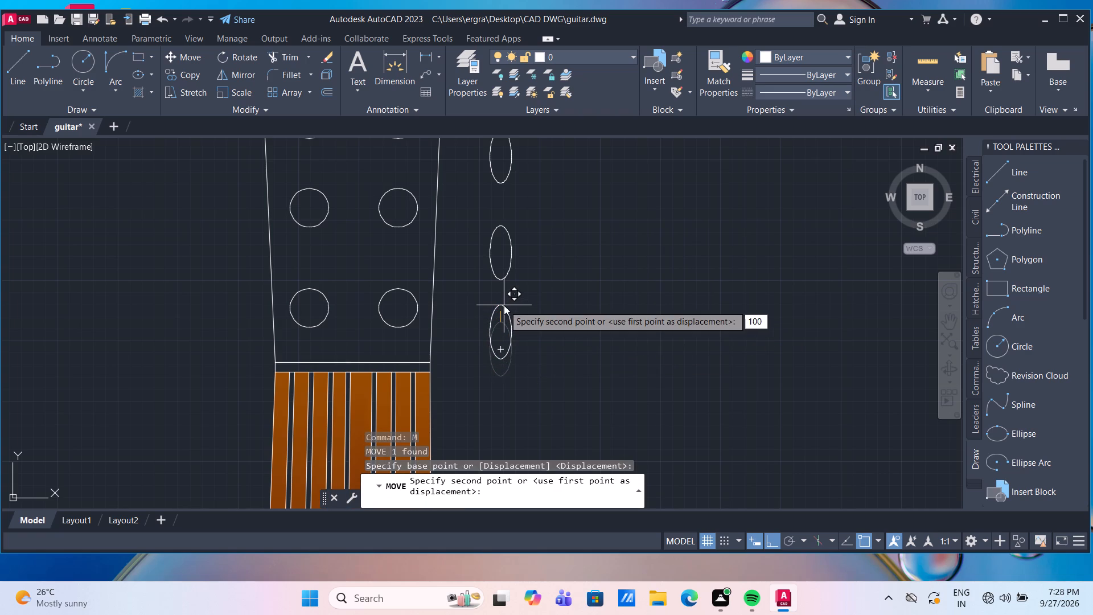
{"action": "key", "text": "Return"}
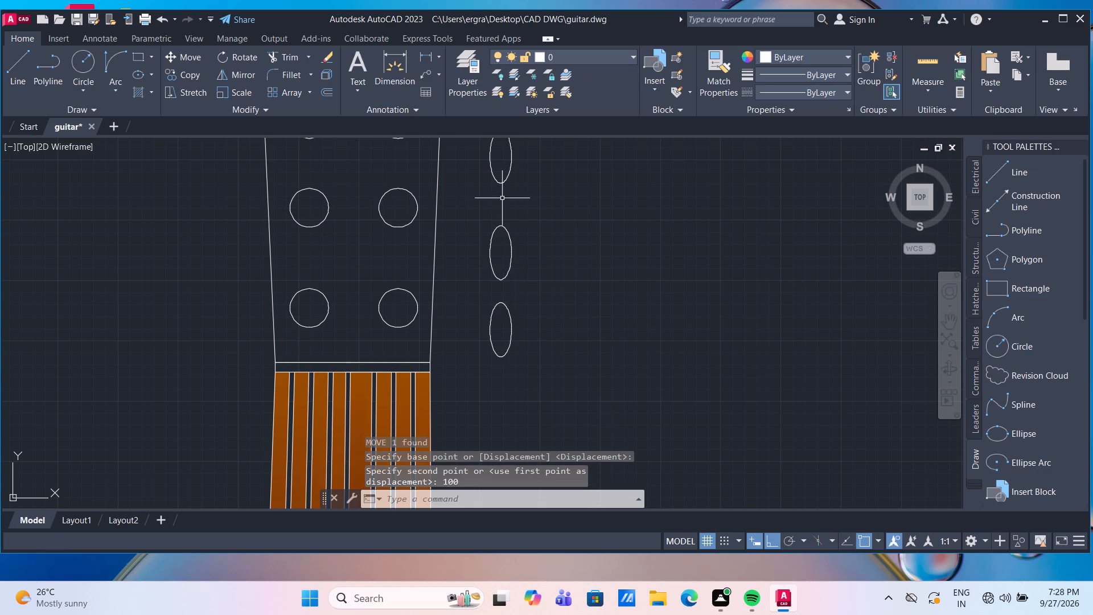
Move the top ellipse 100 units straight down toward the middle one.
{"action": "left_click", "coordinate": [502, 183]}
{"action": "key", "text": "m"}
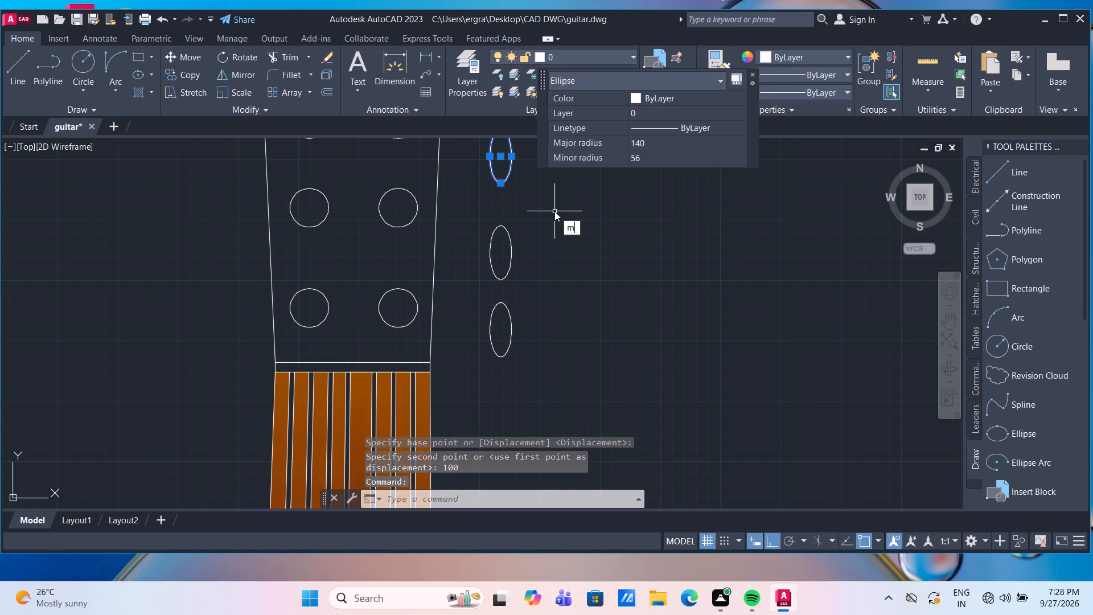
{"action": "key", "text": "Return"}
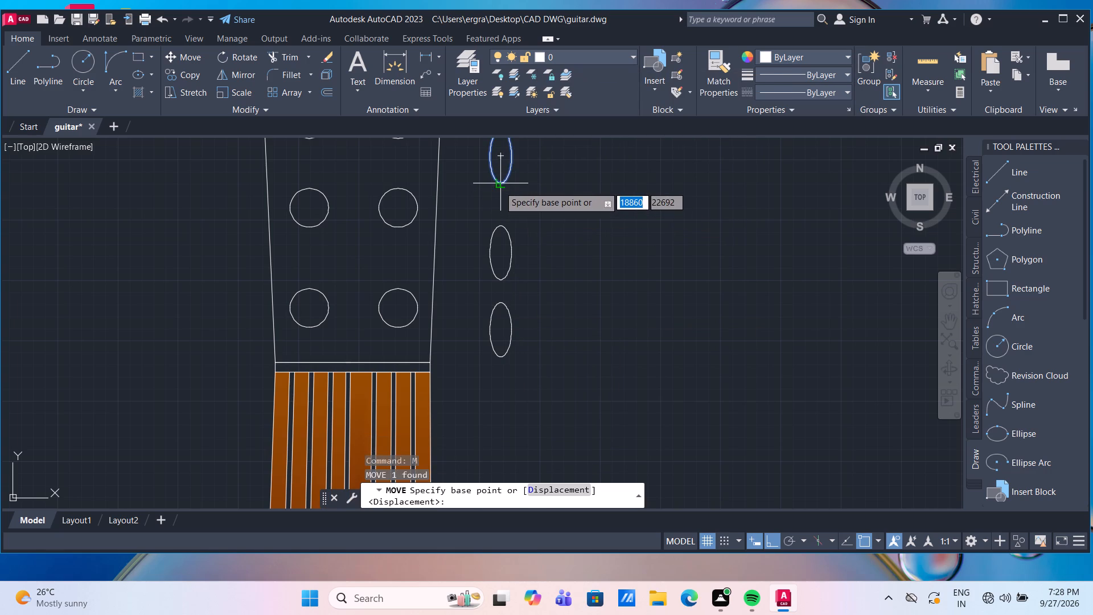
{"action": "left_click", "coordinate": [499, 186]}
{"action": "type", "text": "100"}
{"action": "key", "text": "Return"}
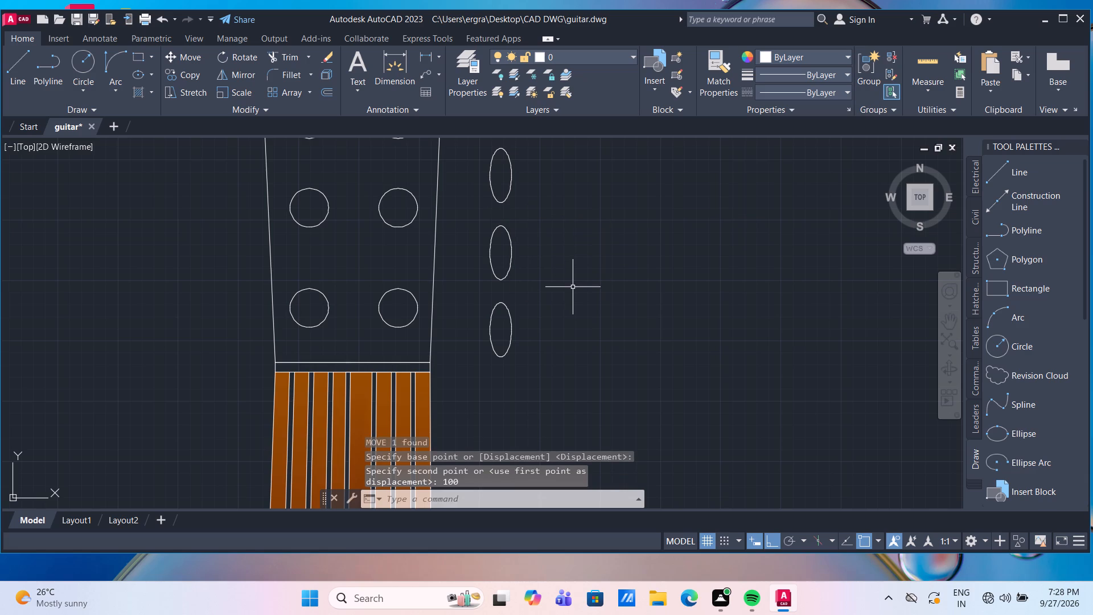
Copy the column of three ellipses horizontally to the opposite side of the headstock.
{"action": "scroll", "coordinate": [577, 303], "scroll_direction": "down", "scroll_amount": 2}
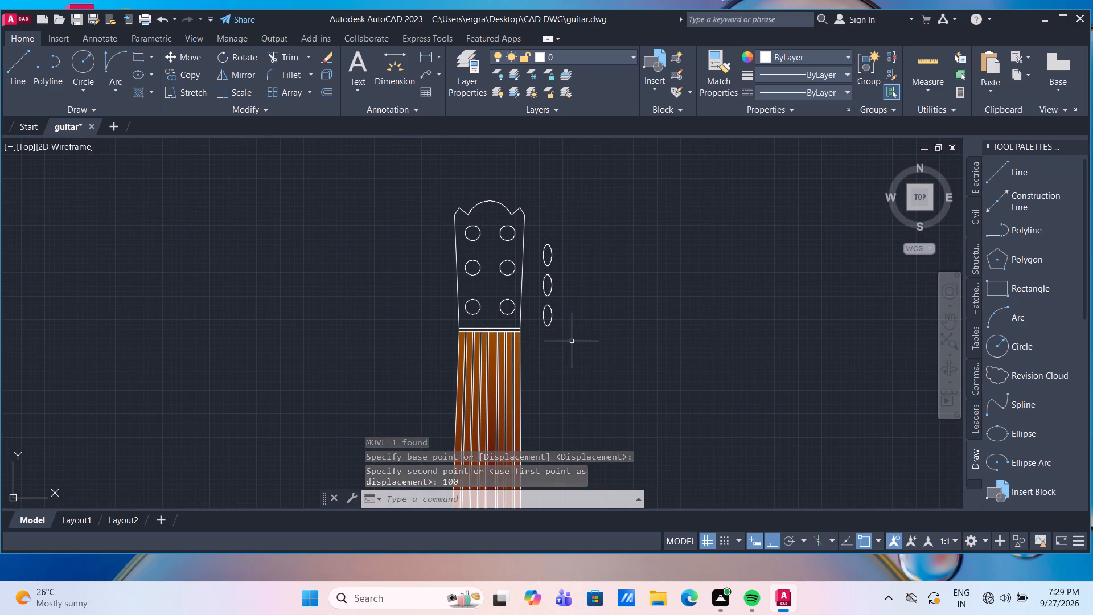
{"action": "left_click", "coordinate": [571, 341]}
{"action": "left_click", "coordinate": [539, 230]}
{"action": "type", "text": "co"}
{"action": "key", "text": "Return"}
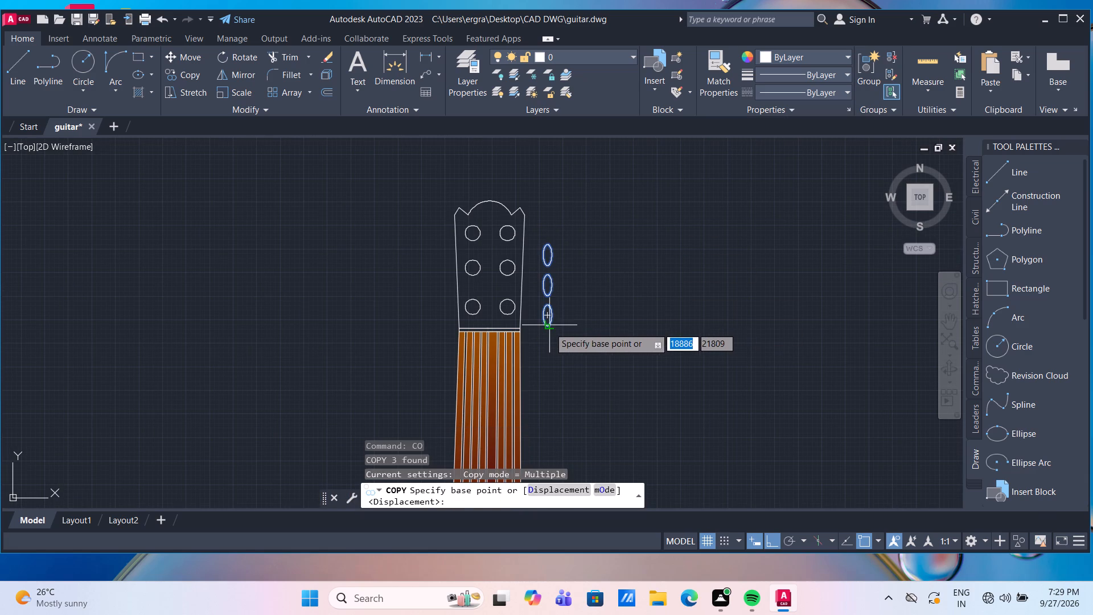
{"action": "left_click", "coordinate": [549, 327]}
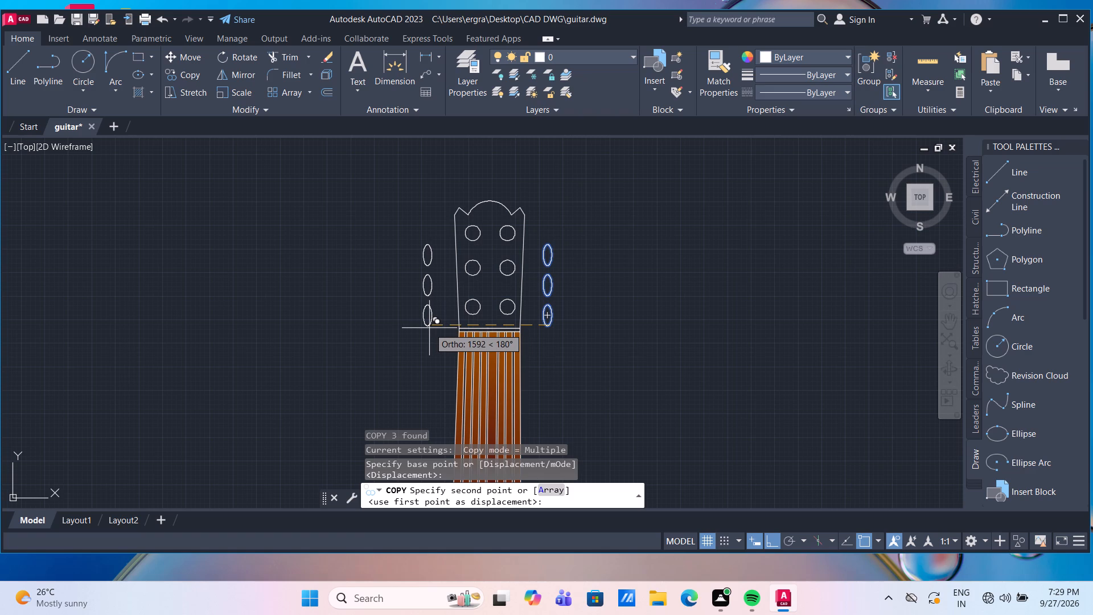
{"action": "left_click", "coordinate": [435, 330]}
{"action": "key", "text": "Escape"}
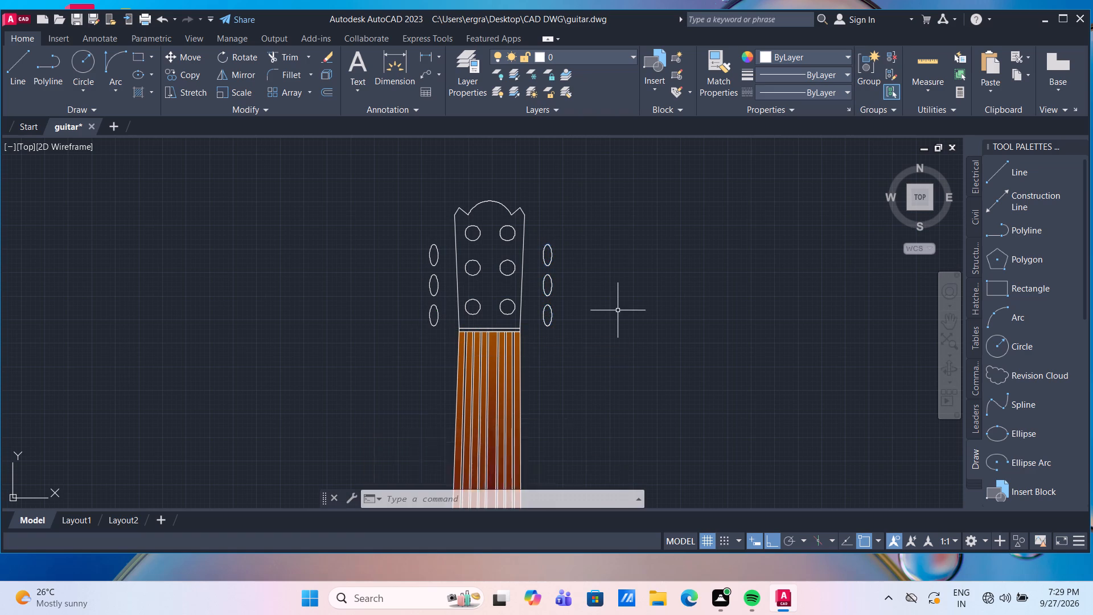
Draw one continuous zigzag line joining the inner edges of the three ellipse pairs, with a horizontal segment across each pair.
{"action": "scroll", "coordinate": [552, 298], "scroll_direction": "up", "scroll_amount": 2}
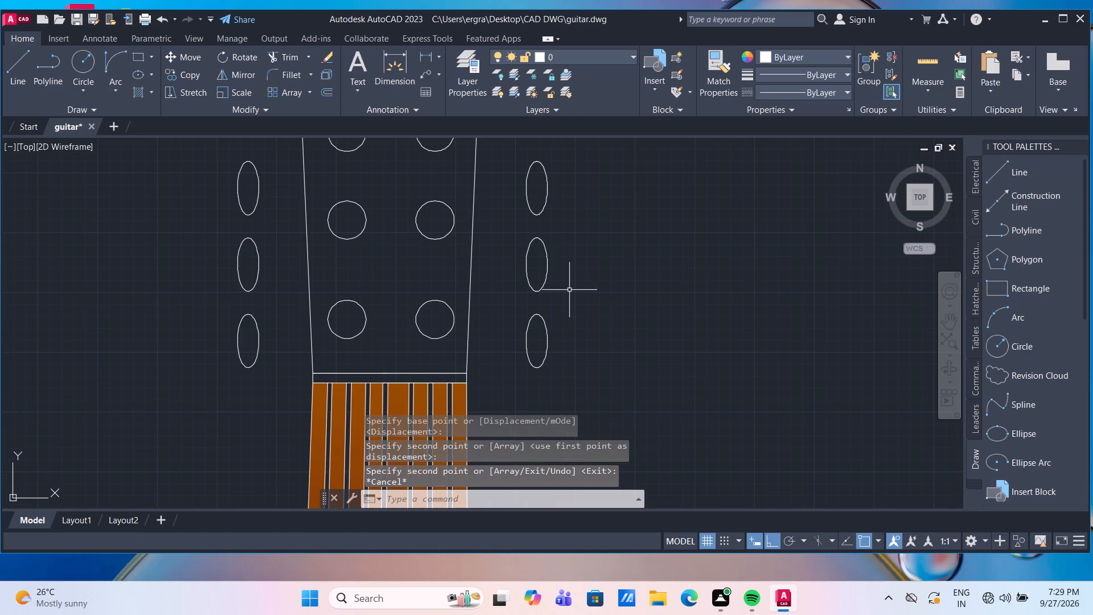
{"action": "left_click", "coordinate": [15, 71]}
{"action": "left_click", "coordinate": [258, 189]}
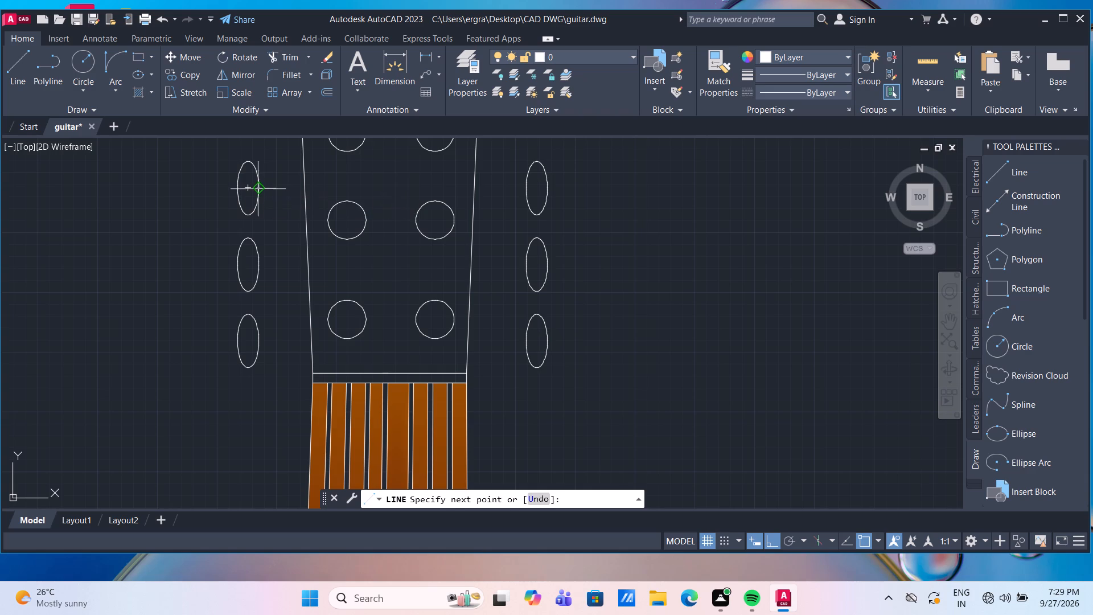
{"action": "left_click", "coordinate": [529, 190]}
{"action": "left_click_drag", "start_coordinate": [261, 264], "coordinate": [266, 263]}
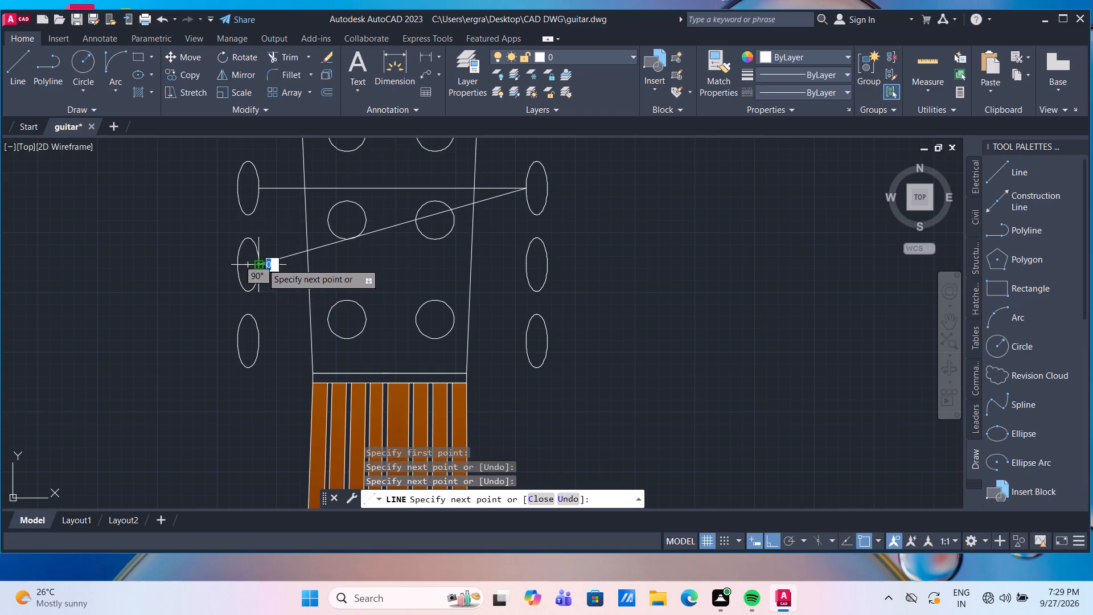
{"action": "left_click", "coordinate": [527, 265]}
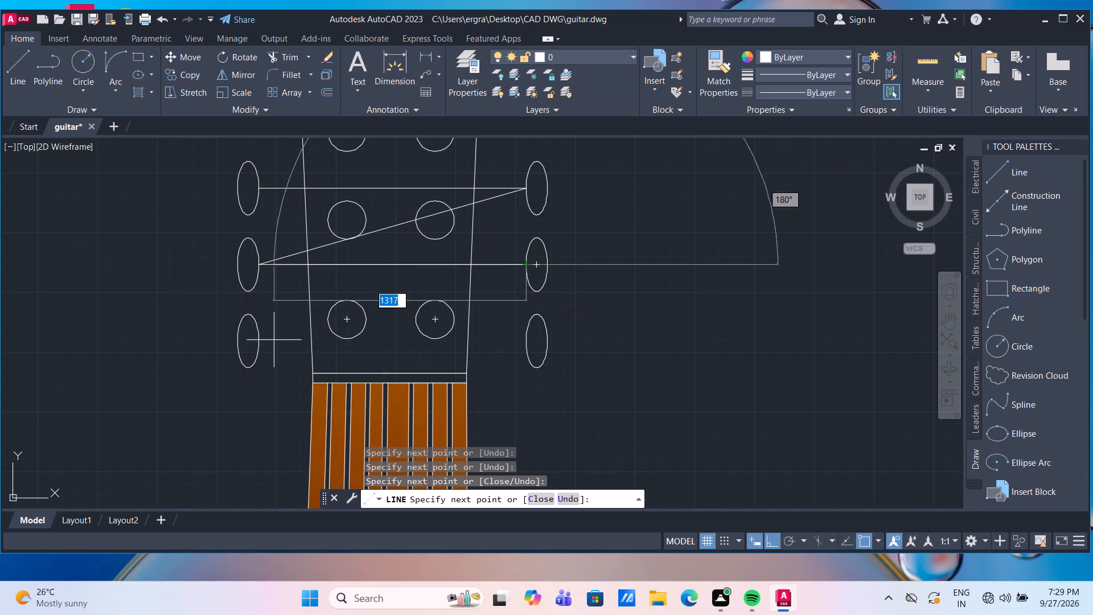
{"action": "left_click_drag", "start_coordinate": [260, 343], "coordinate": [266, 347]}
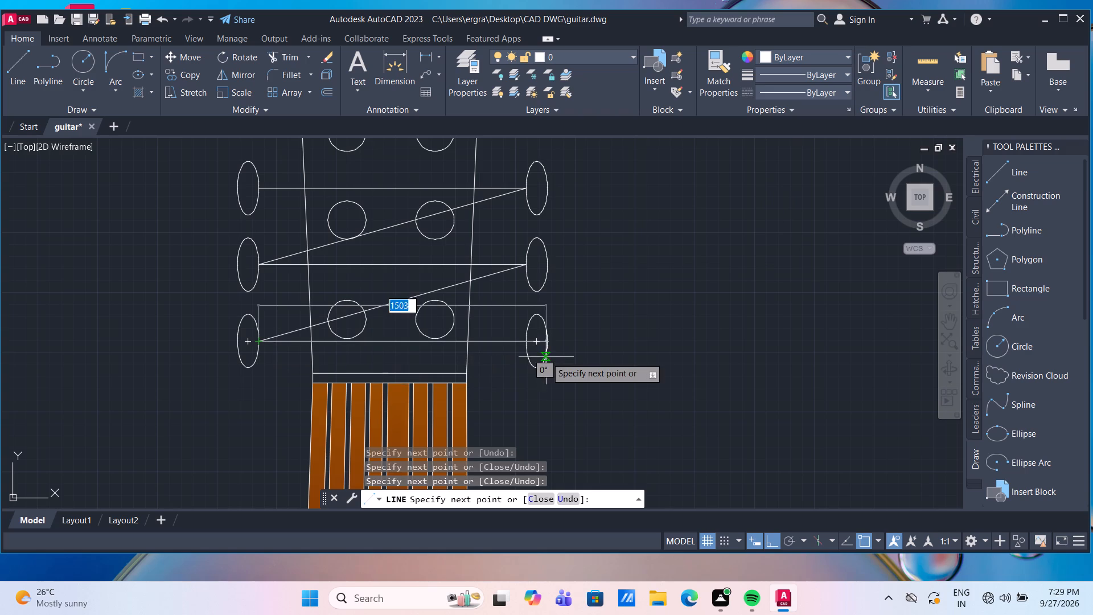
{"action": "left_click", "coordinate": [530, 345]}
{"action": "key", "text": "Escape"}
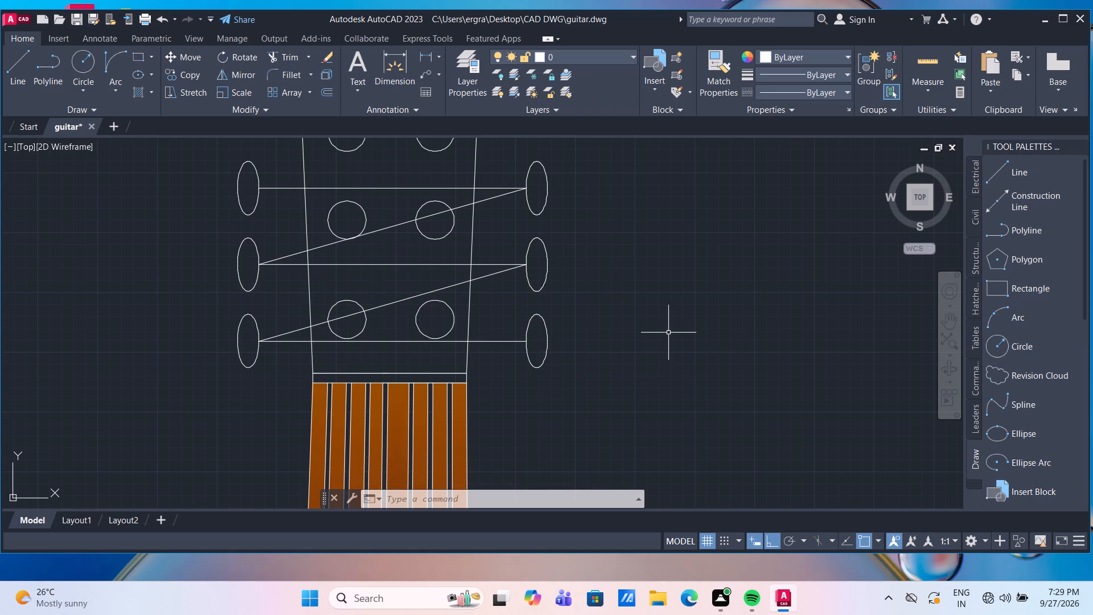
Offset the horizontal line between the bottom pair of ellipses by 25 units above and below.
{"action": "key", "text": "o"}
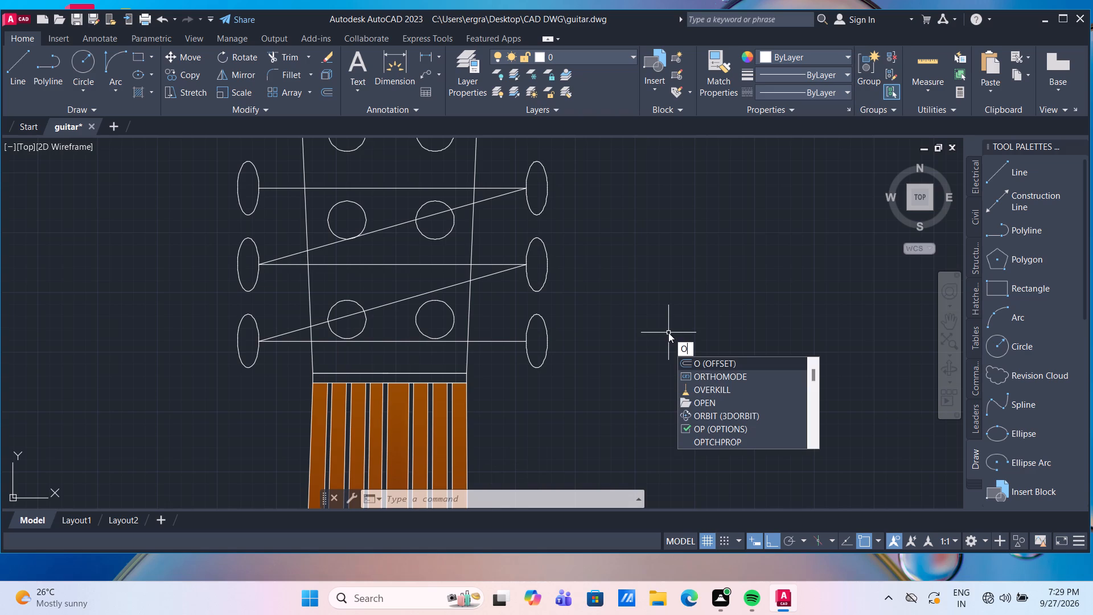
{"action": "key", "text": "Return"}
{"action": "key", "text": "Return"}
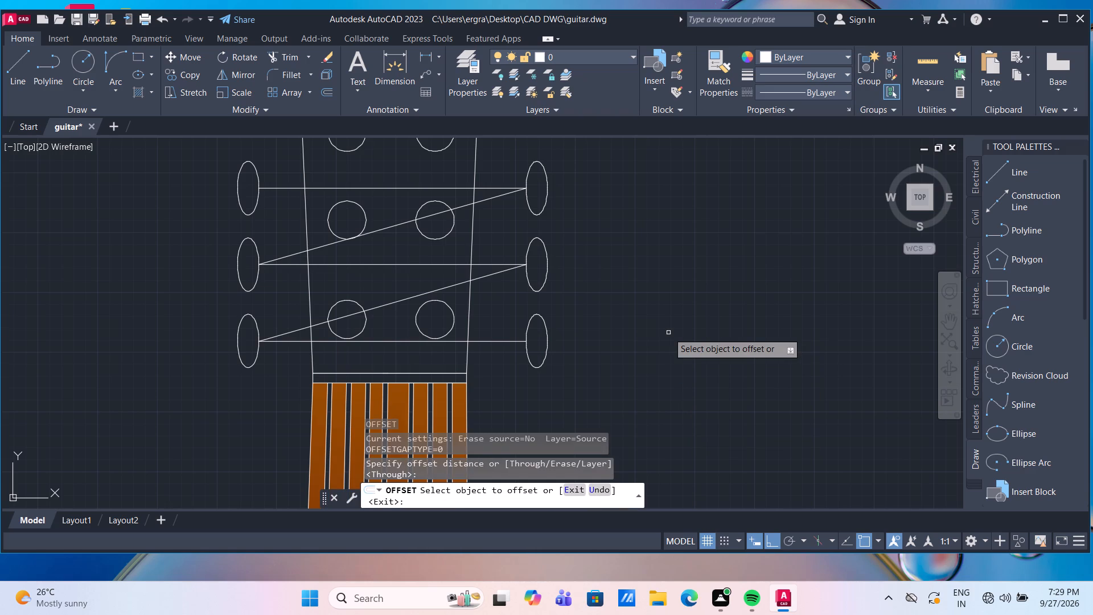
{"action": "left_click", "coordinate": [511, 340]}
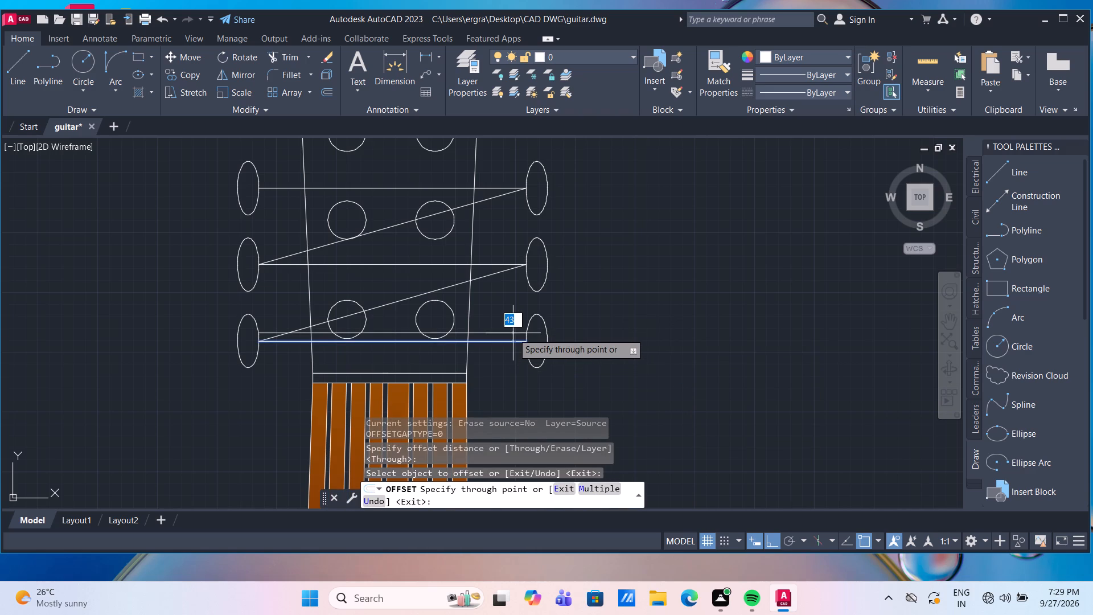
{"action": "type", "text": "25"}
{"action": "key", "text": "Return"}
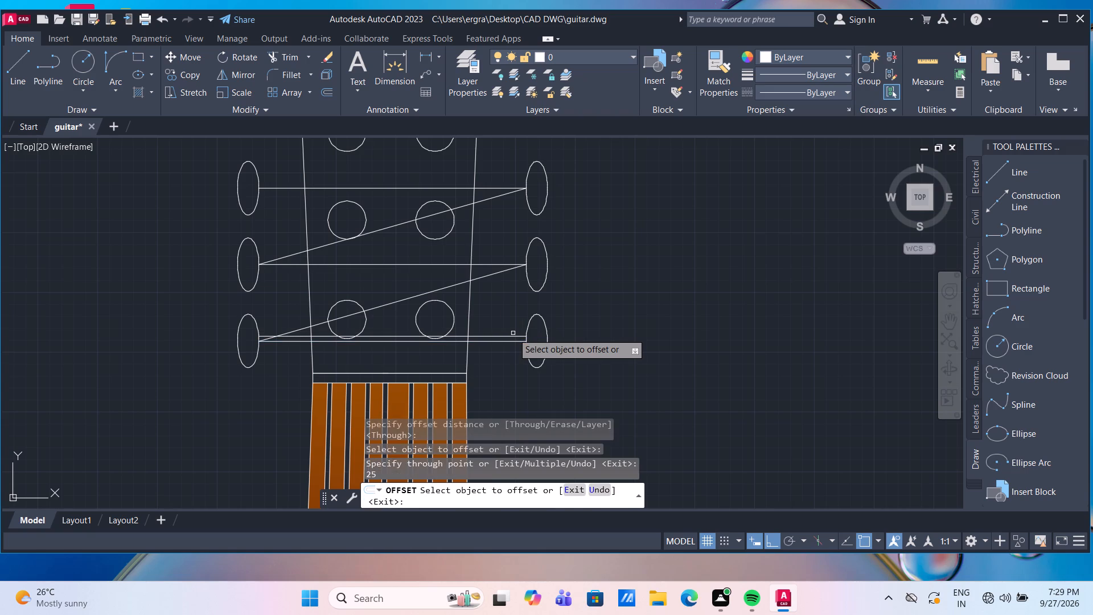
{"action": "left_click_drag", "start_coordinate": [512, 342], "coordinate": [513, 348]}
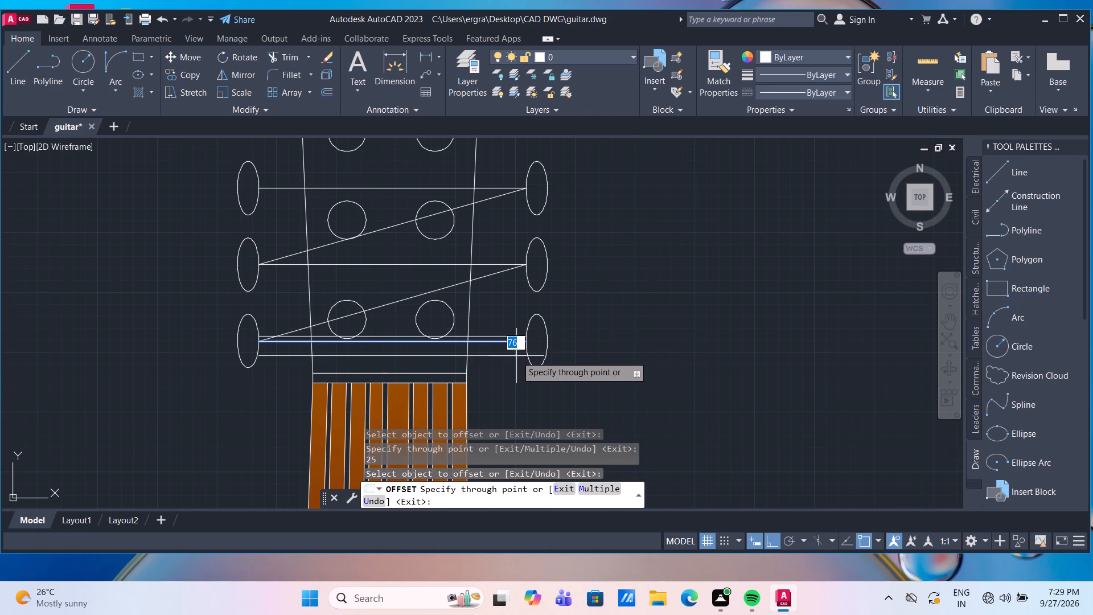
{"action": "type", "text": "25"}
{"action": "key", "text": "Return"}
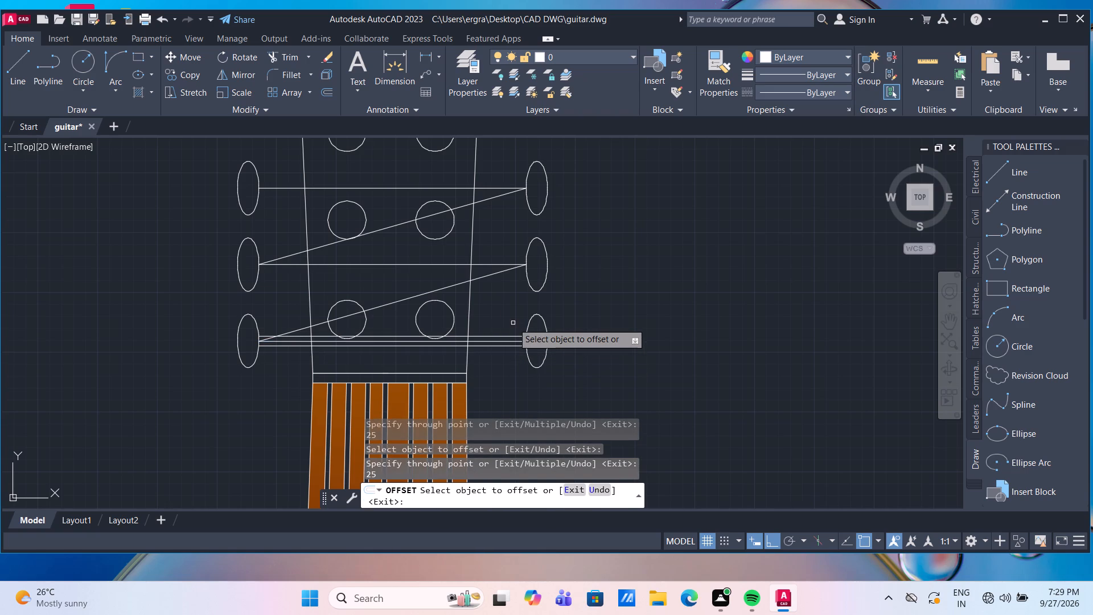
Offset the horizontal line between the middle pair of ellipses by 25 units above and below.
{"action": "left_click", "coordinate": [504, 265]}
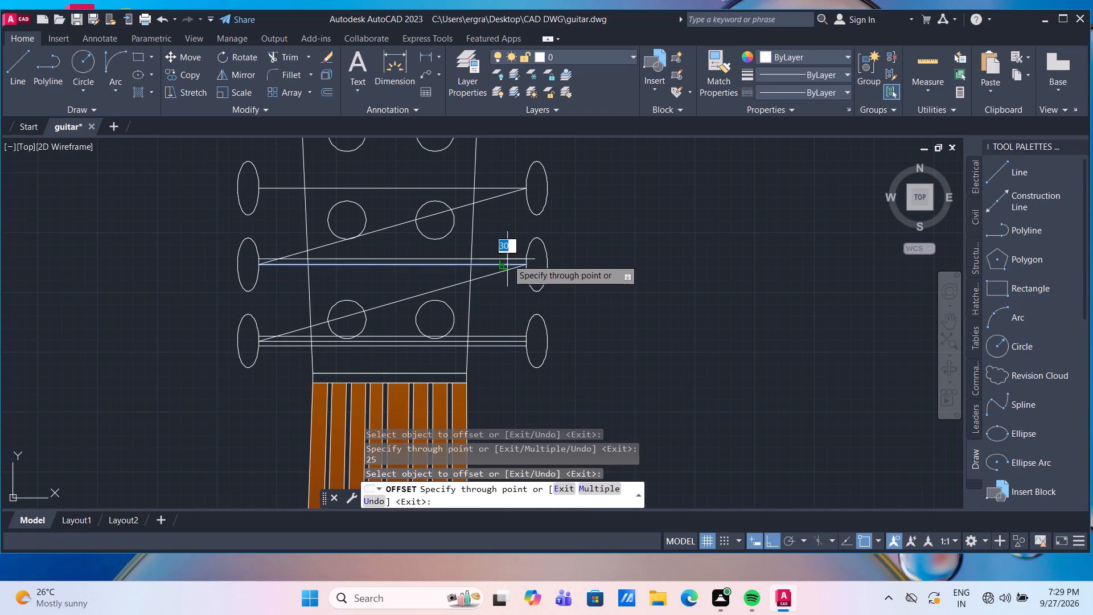
{"action": "type", "text": "25"}
{"action": "key", "text": "Return"}
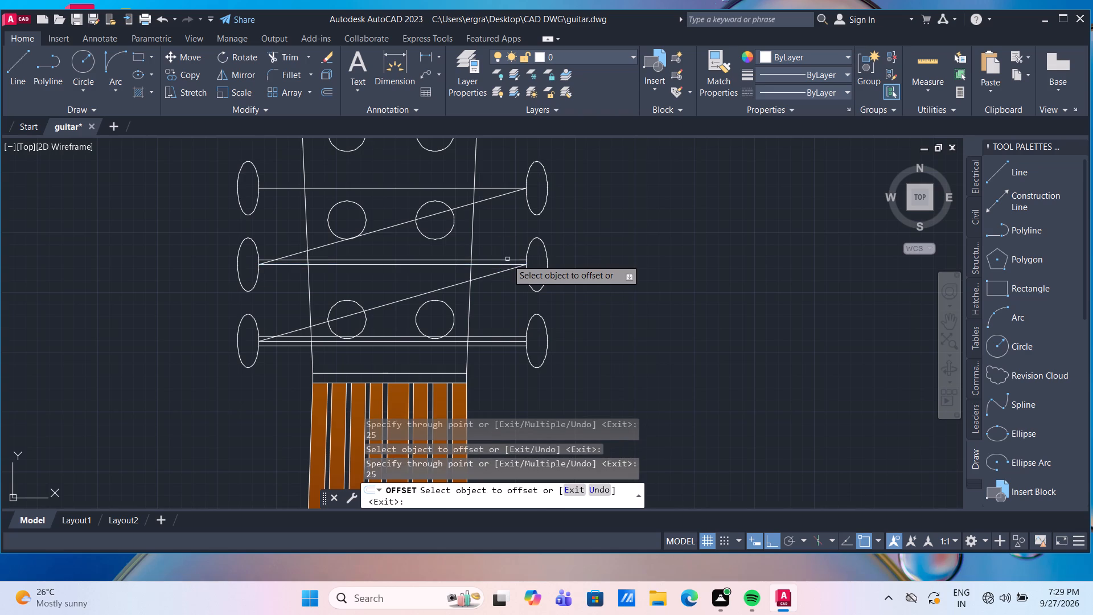
{"action": "left_click", "coordinate": [507, 266]}
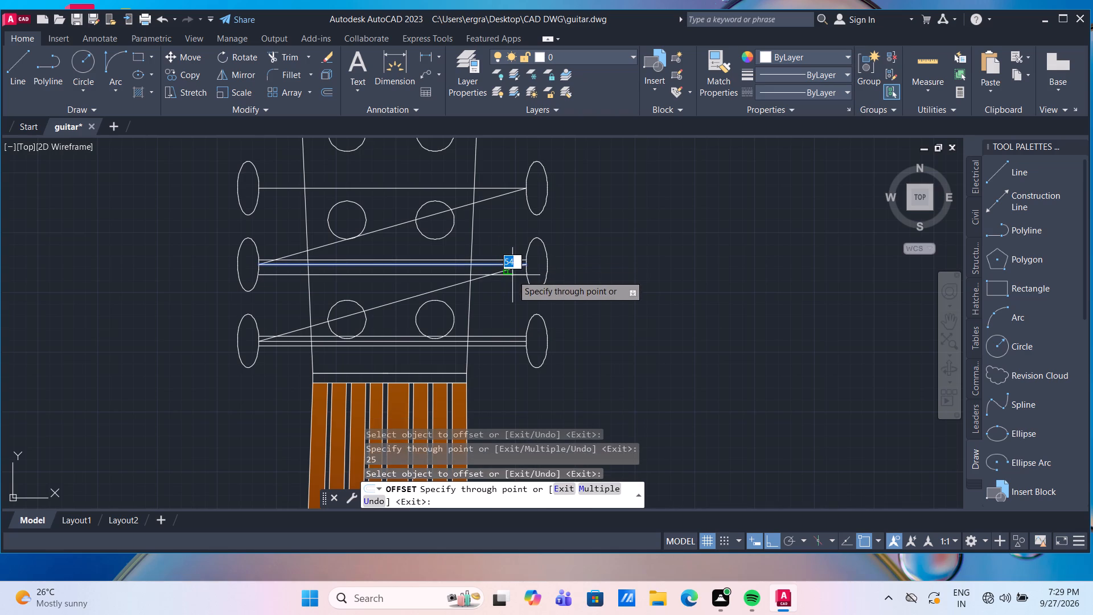
{"action": "type", "text": "25"}
{"action": "key", "text": "Return"}
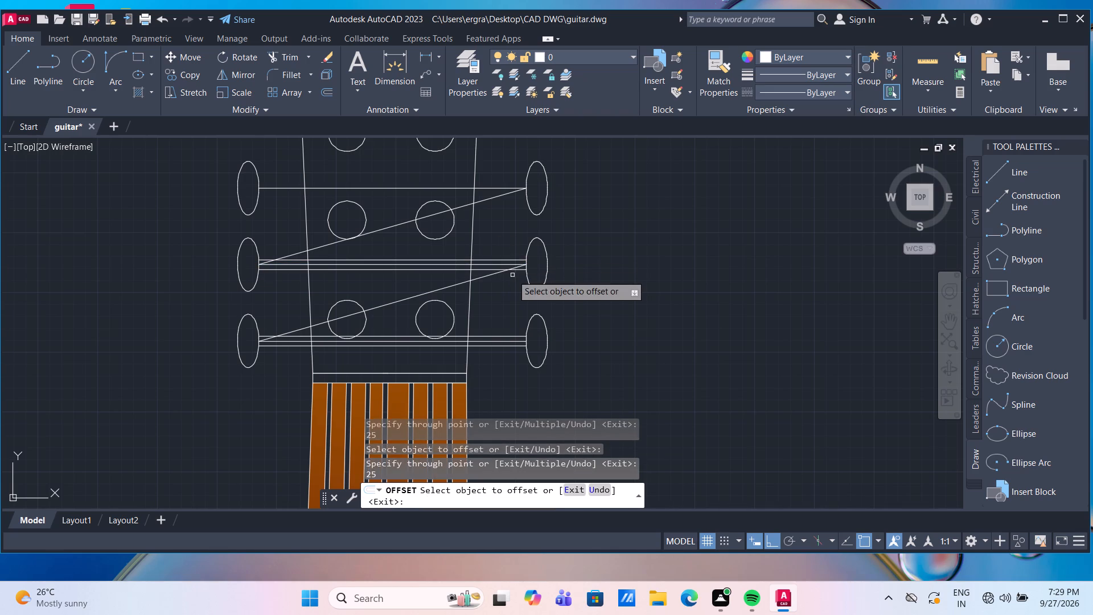
Offset the horizontal line between the top pair of ellipses by 25 units above and below.
{"action": "left_click", "coordinate": [479, 189]}
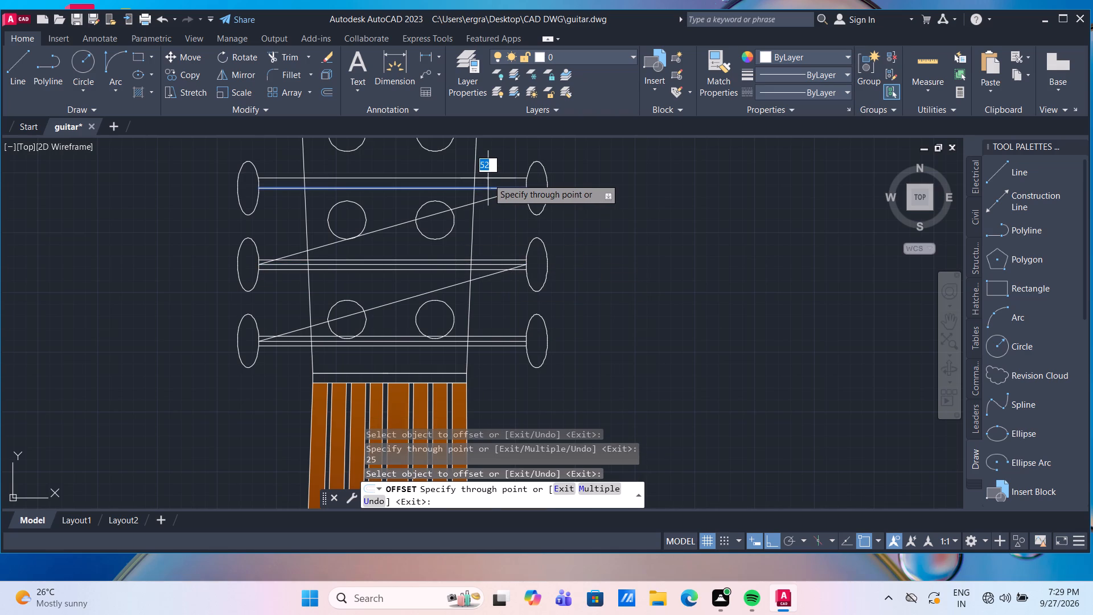
{"action": "type", "text": "25"}
{"action": "key", "text": "Return"}
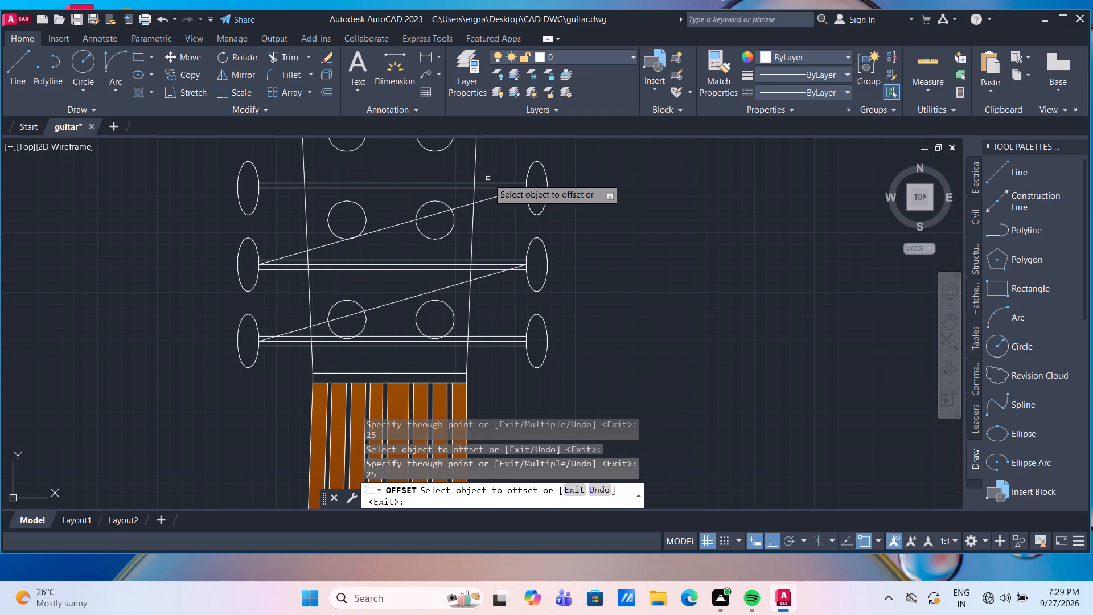
{"action": "left_click", "coordinate": [494, 189]}
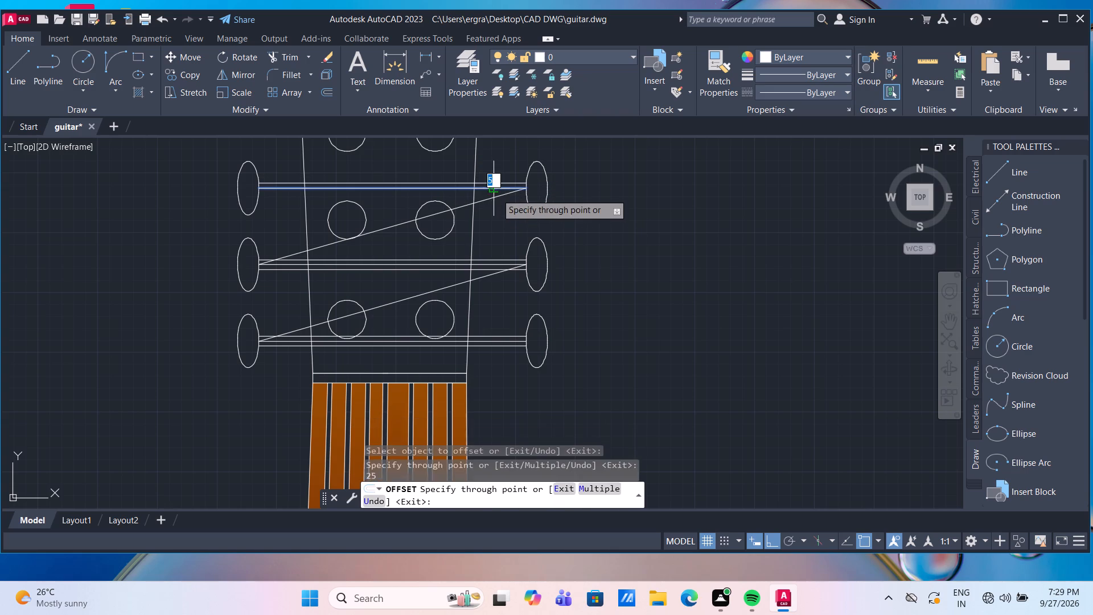
{"action": "type", "text": "25"}
{"action": "key", "text": "Return"}
{"action": "key", "text": "Escape"}
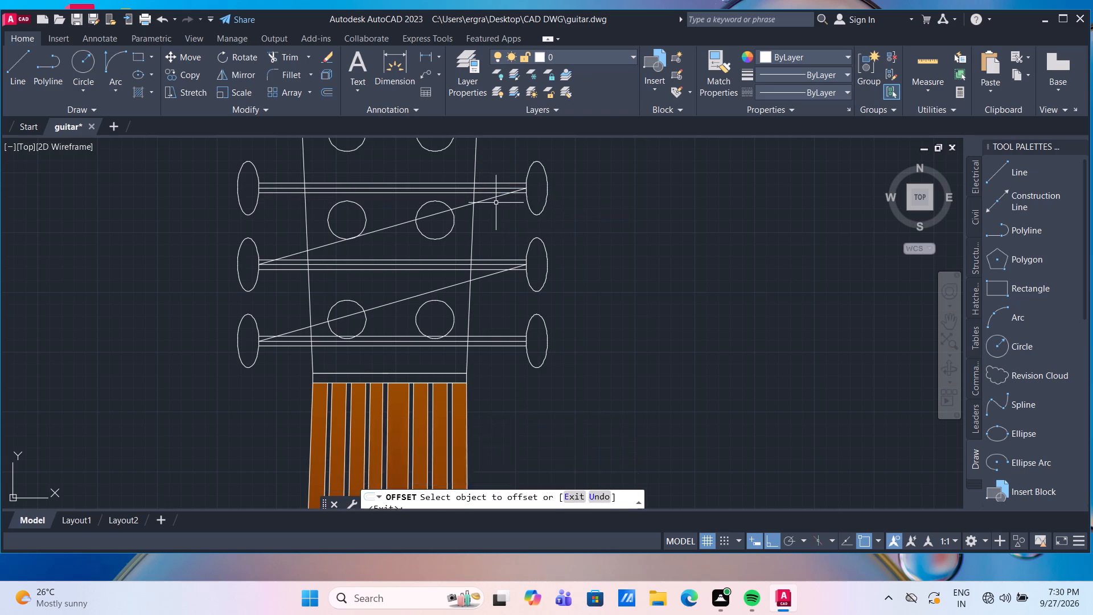
Delete the two diagonal lines linking the horizontal lines between the ellipse pairs.
{"action": "left_click", "coordinate": [494, 198]}
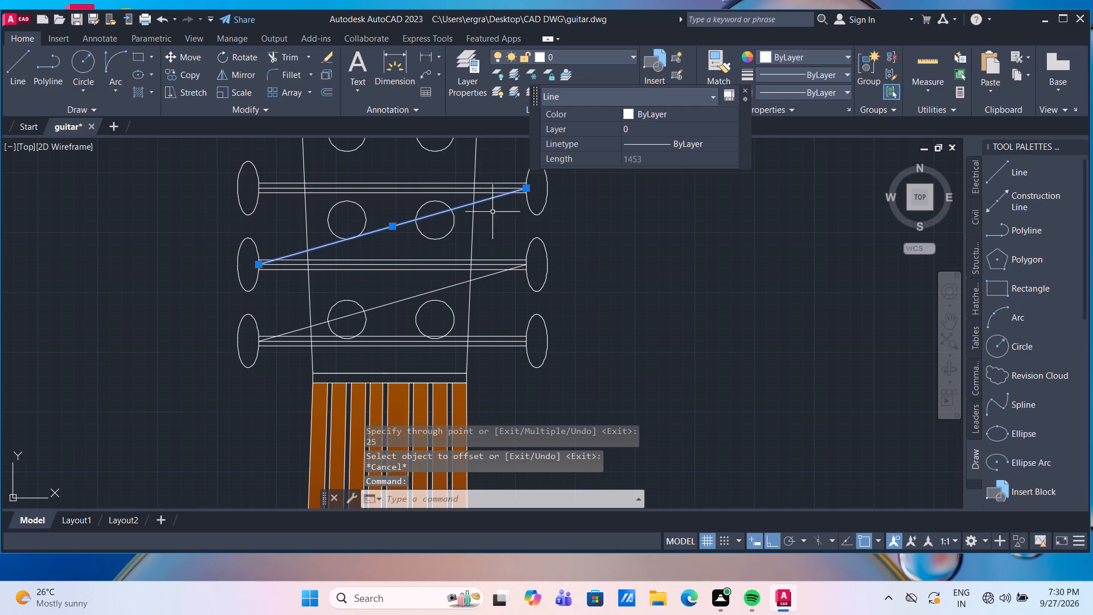
{"action": "left_click", "coordinate": [488, 276]}
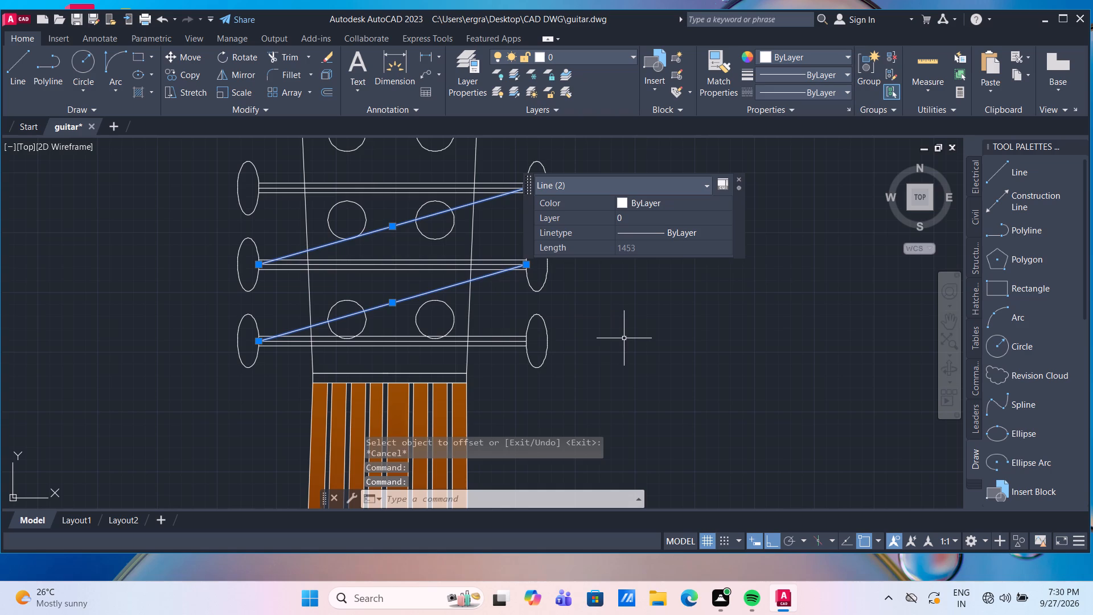
{"action": "key", "text": "Delete"}
Extend all the horizontal tuner shaft lines at both ends so they reach the ellipses.
{"action": "type", "text": "tr"}
{"action": "key", "text": "Return"}
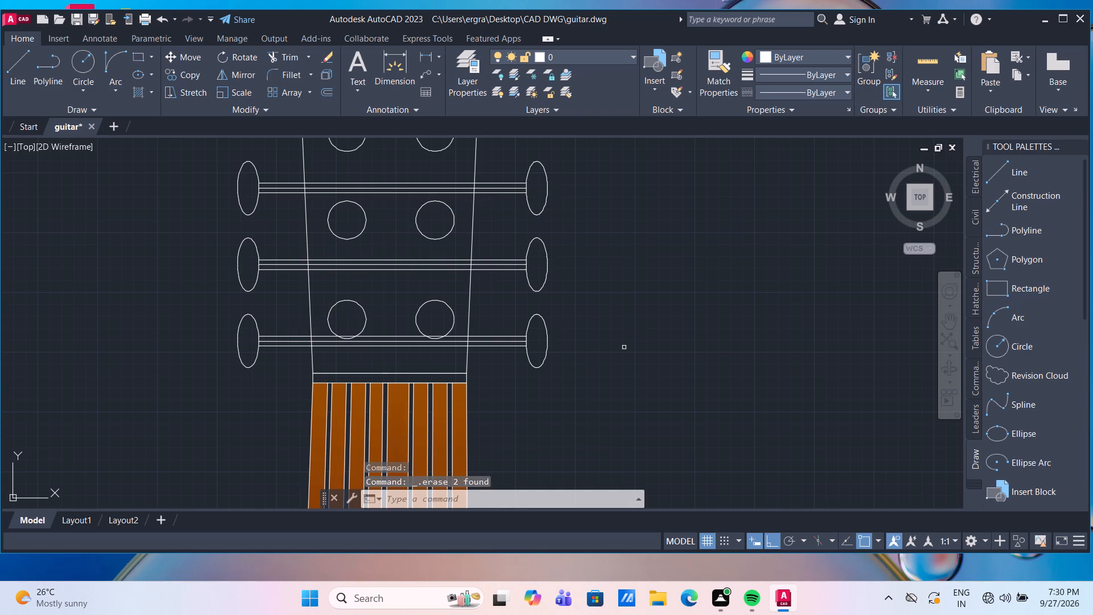
{"action": "left_click", "coordinate": [504, 166], "text": "shift"}
{"action": "left_click", "coordinate": [509, 374], "text": "shift"}
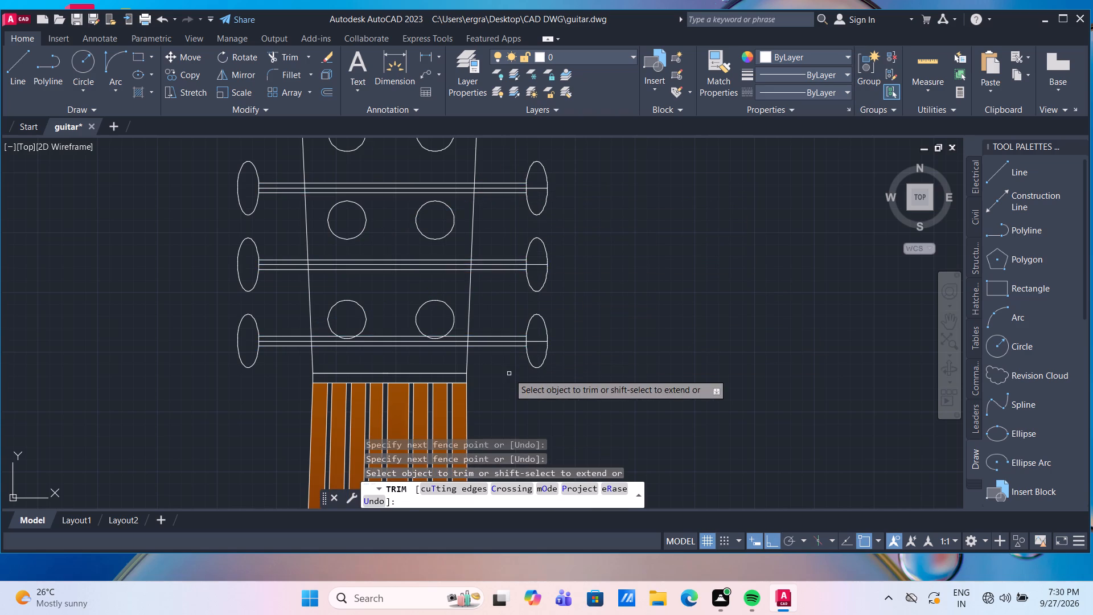
{"action": "left_click", "coordinate": [281, 159], "text": "shift"}
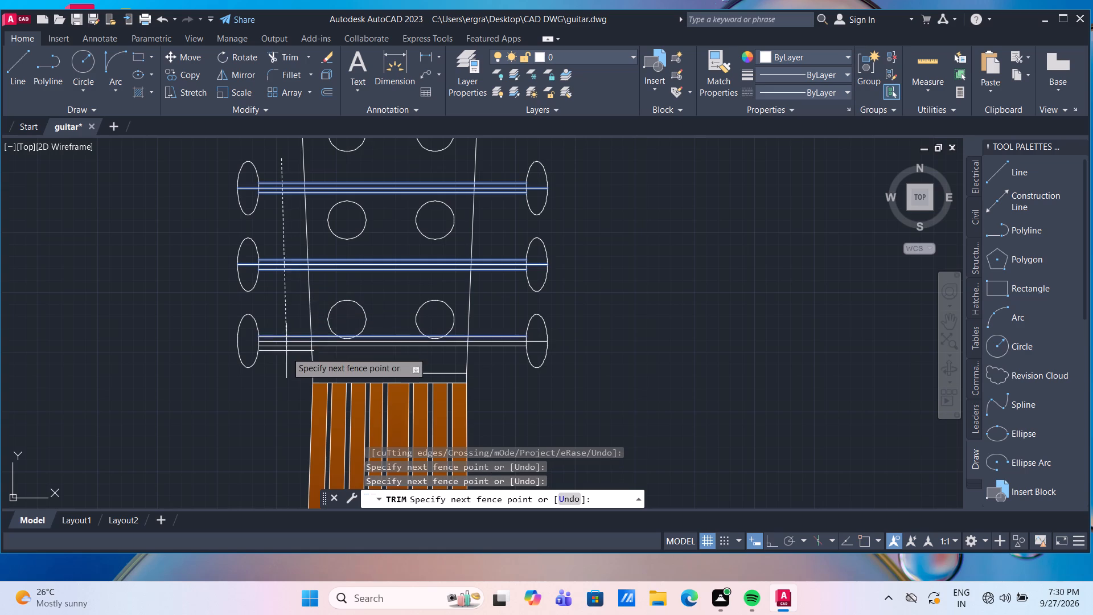
{"action": "left_click", "coordinate": [283, 368], "text": "shift"}
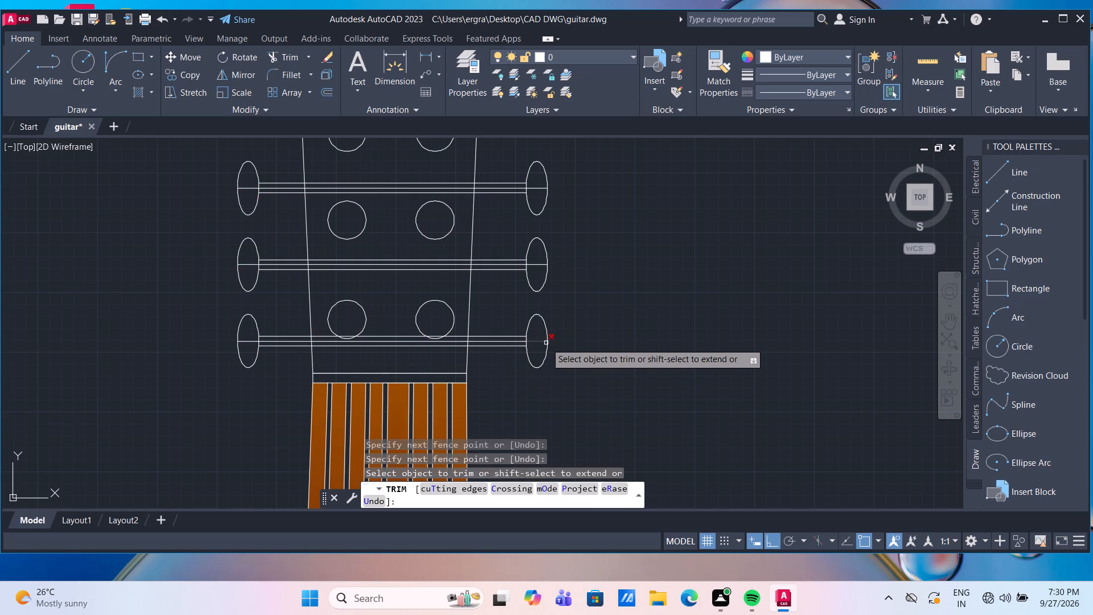
Trim away the centre-line pieces that run inside the six ellipses.
{"action": "left_click", "coordinate": [537, 343]}
{"action": "left_click", "coordinate": [540, 264]}
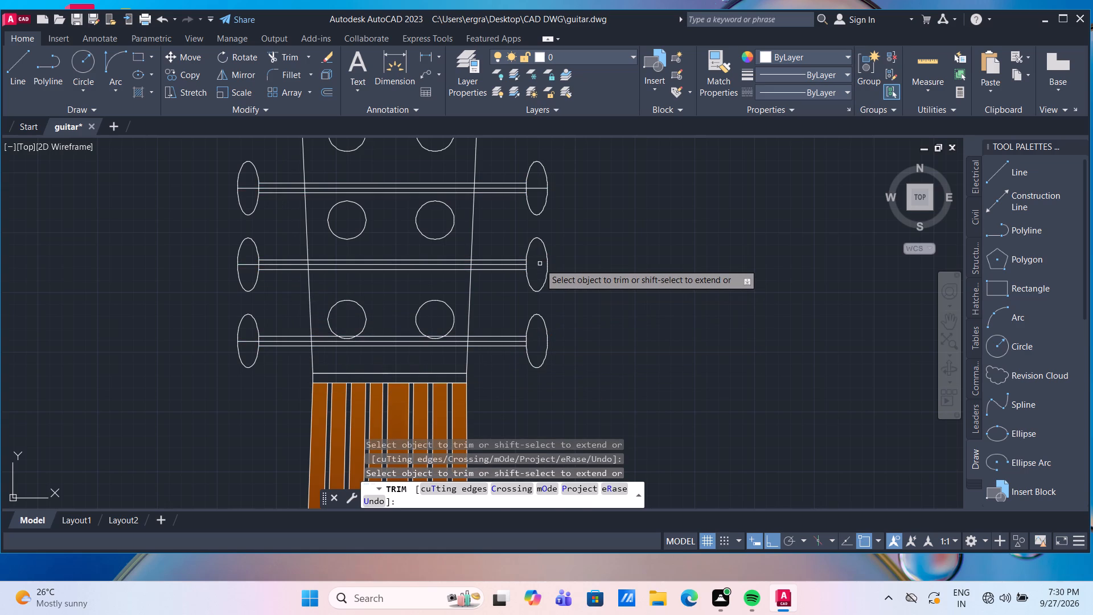
{"action": "left_click", "coordinate": [542, 184]}
{"action": "left_click", "coordinate": [542, 193]}
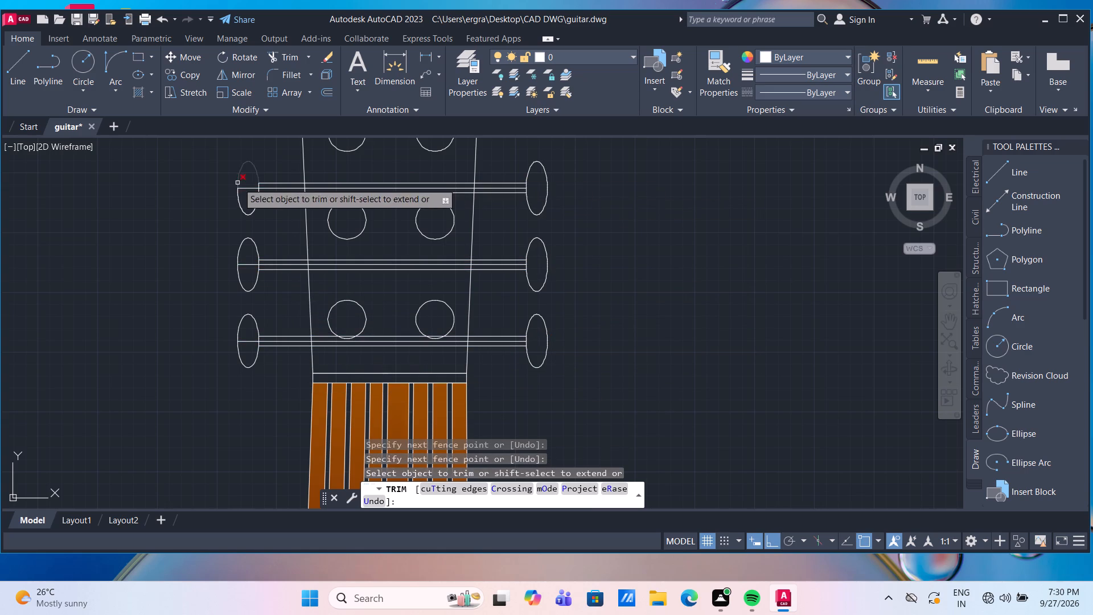
{"action": "left_click", "coordinate": [248, 190]}
{"action": "left_click", "coordinate": [245, 263]}
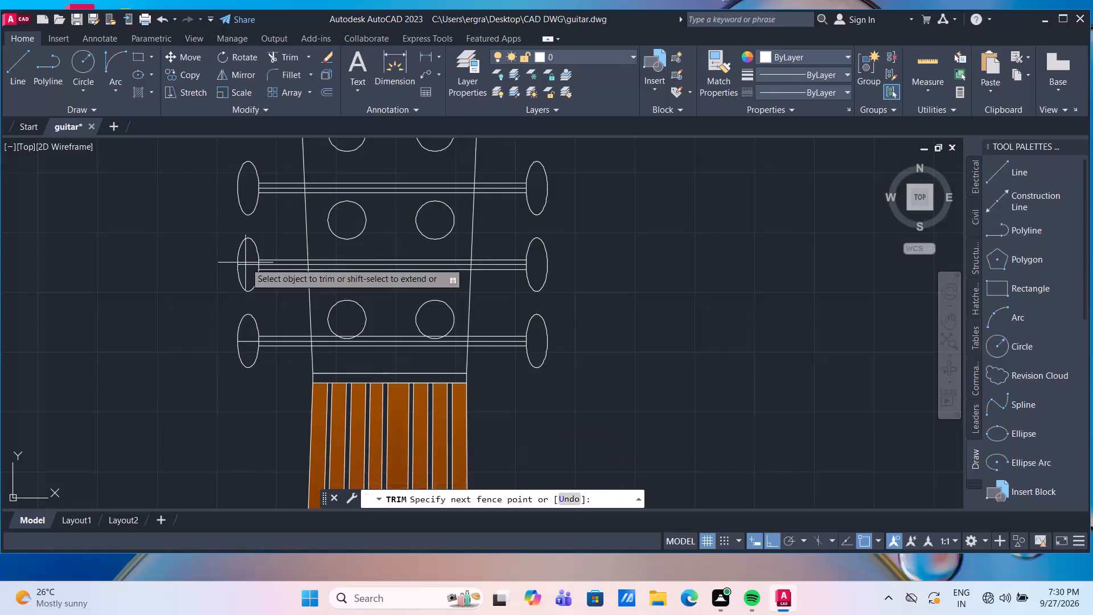
{"action": "left_click", "coordinate": [246, 272]}
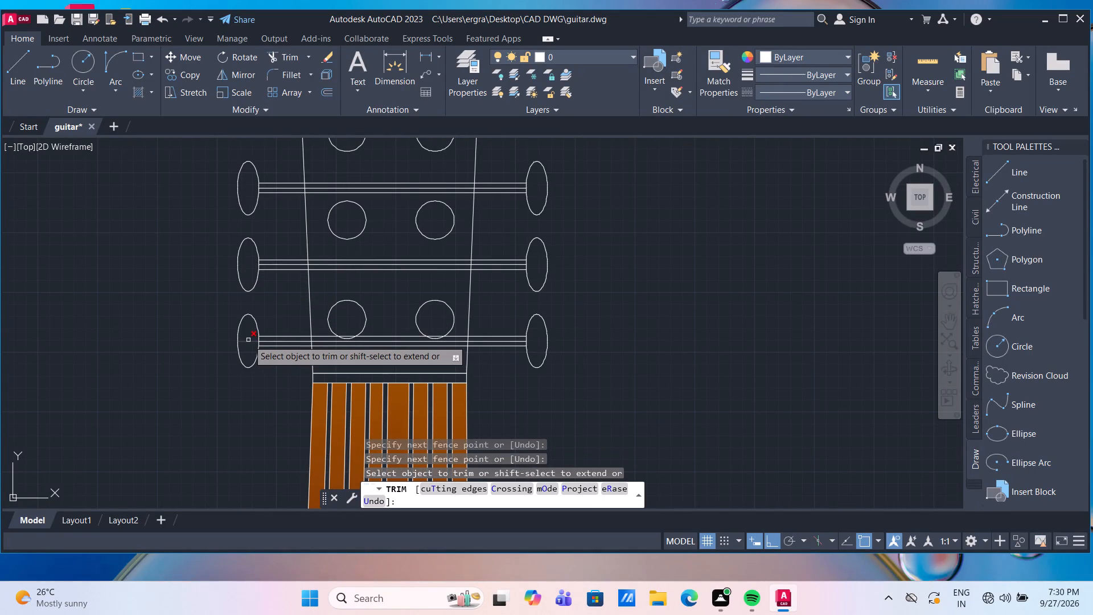
{"action": "left_click", "coordinate": [248, 340]}
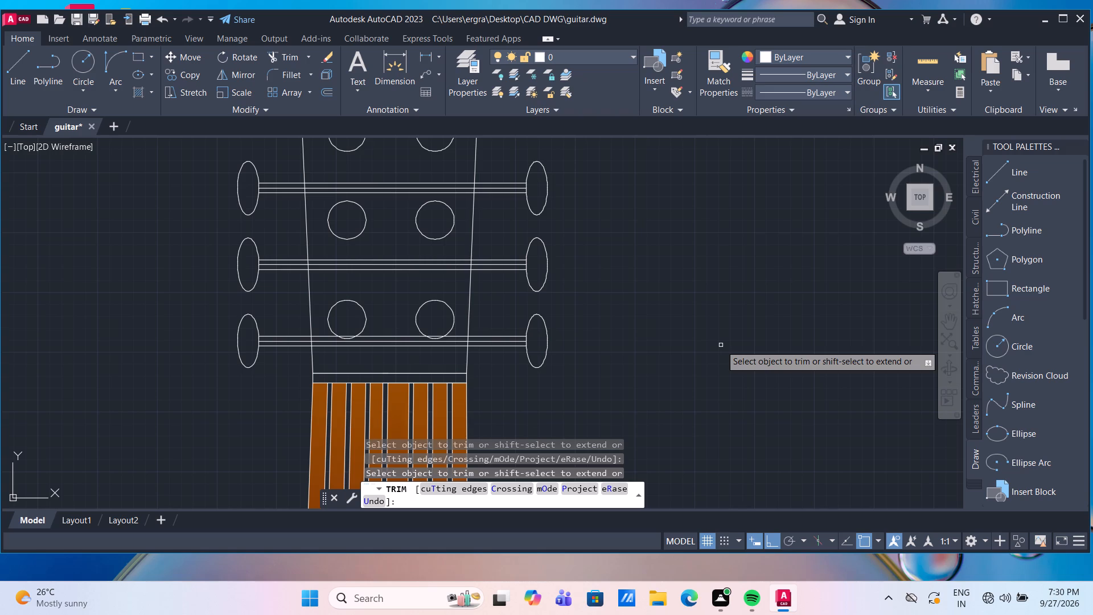
Move the lowest pair of tuning-peg circles straight up by about 60 units, clear of the bottom tuner shaft.
{"action": "key", "text": "Escape"}
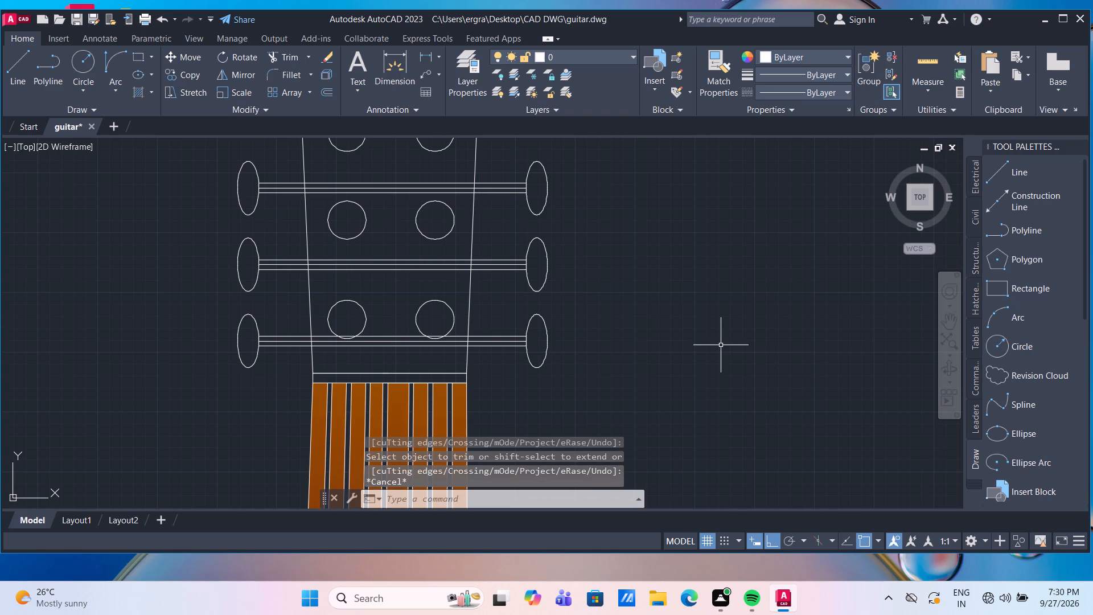
{"action": "middle_click_drag", "start_coordinate": [723, 367], "coordinate": [730, 389]}
{"action": "scroll", "coordinate": [722, 376], "scroll_direction": "down", "scroll_amount": 1}
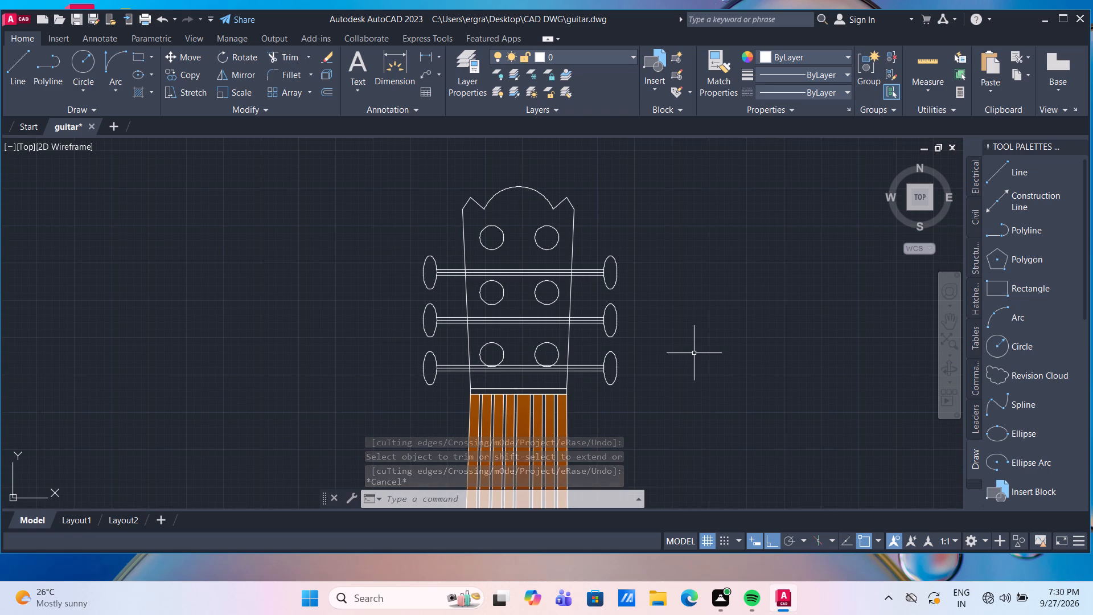
{"action": "scroll", "coordinate": [539, 354], "scroll_direction": "up", "scroll_amount": 1}
{"action": "left_click", "coordinate": [547, 352]}
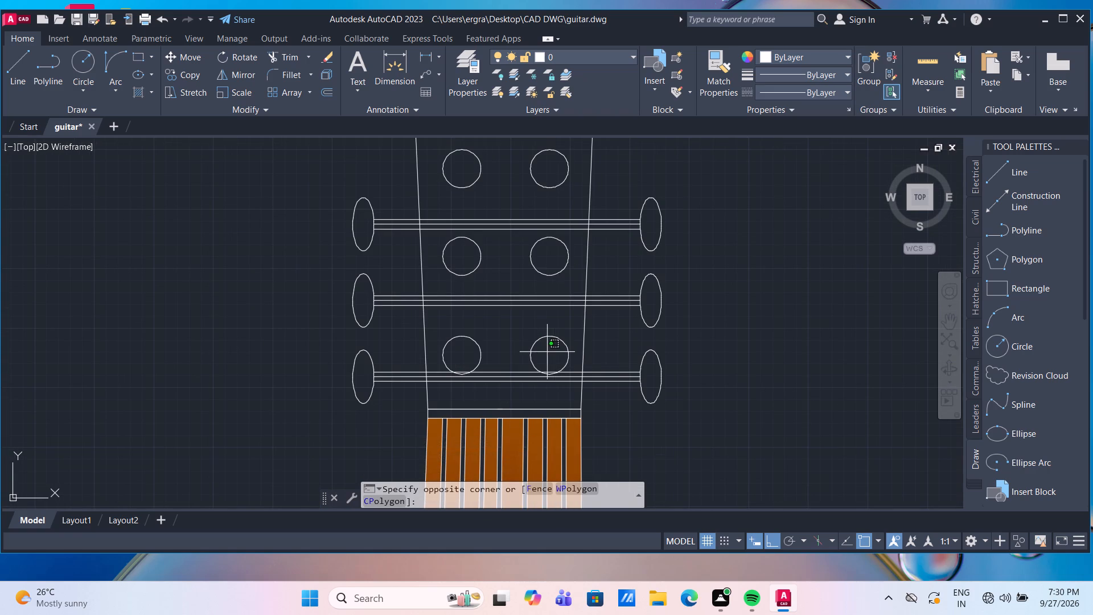
{"action": "left_click", "coordinate": [460, 339]}
{"action": "key", "text": "m"}
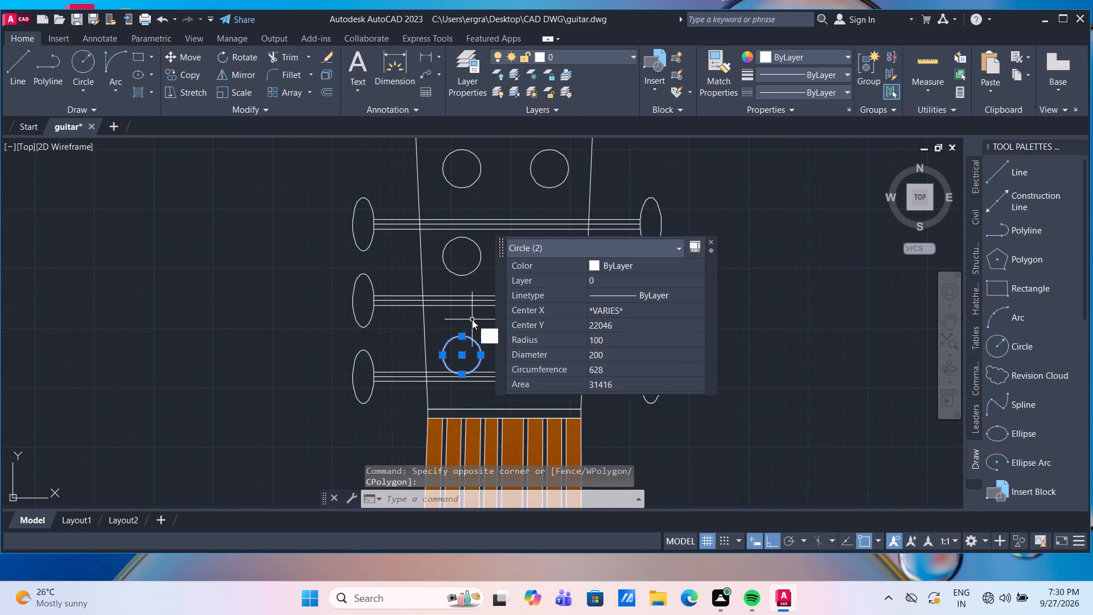
{"action": "key", "text": "Return"}
{"action": "left_click", "coordinate": [508, 341]}
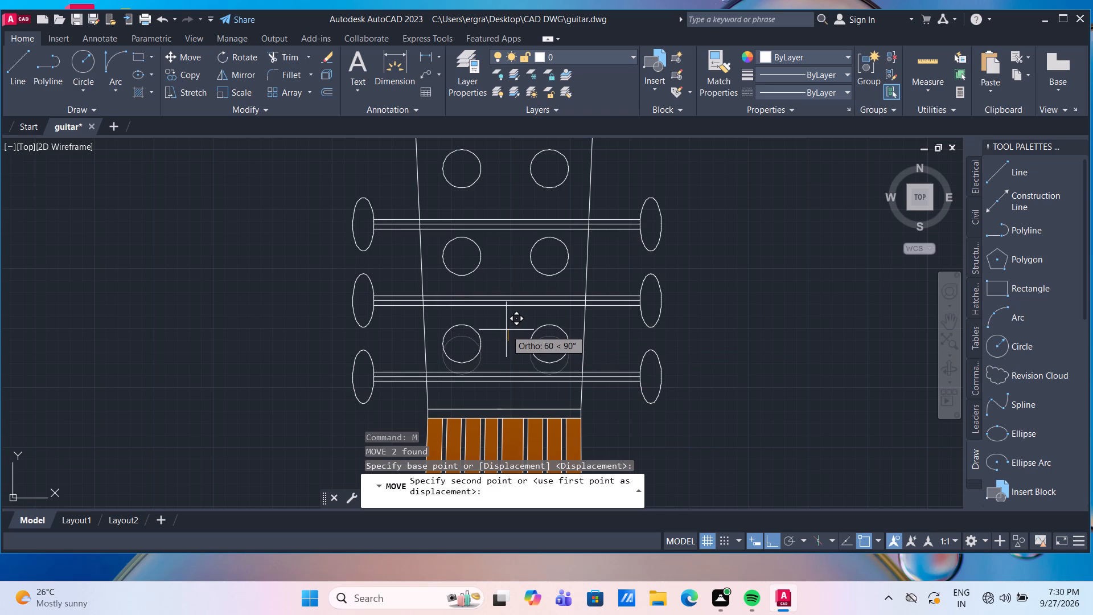
{"action": "left_click", "coordinate": [506, 327]}
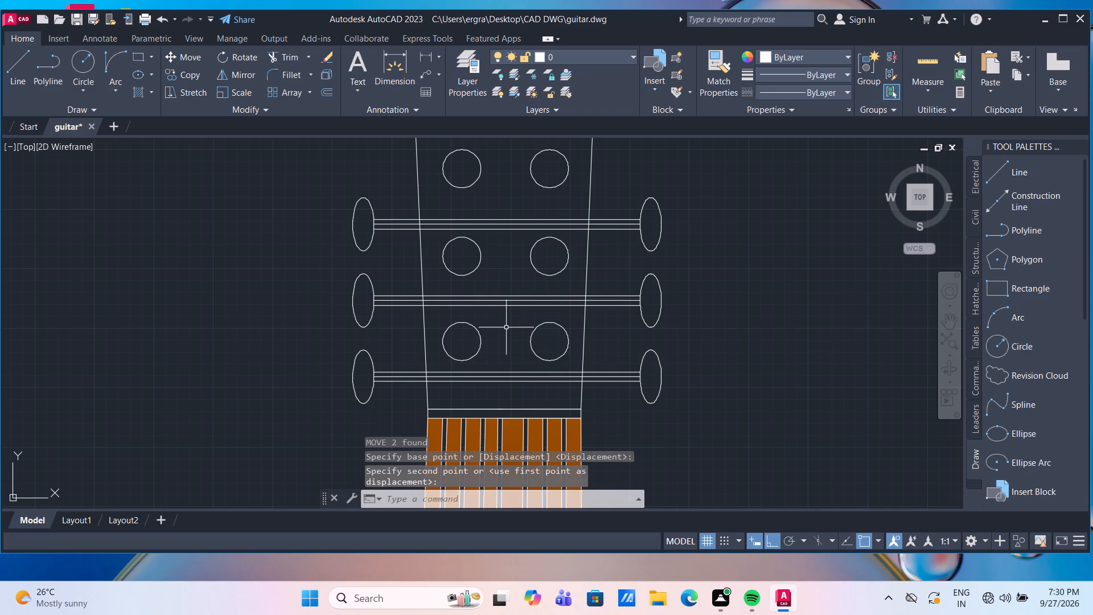
Hatch the four headstock sections around the peg circles and between the shafts with a solid fill in colour 34,52,110.
{"action": "scroll", "coordinate": [506, 327], "scroll_direction": "down", "scroll_amount": 2}
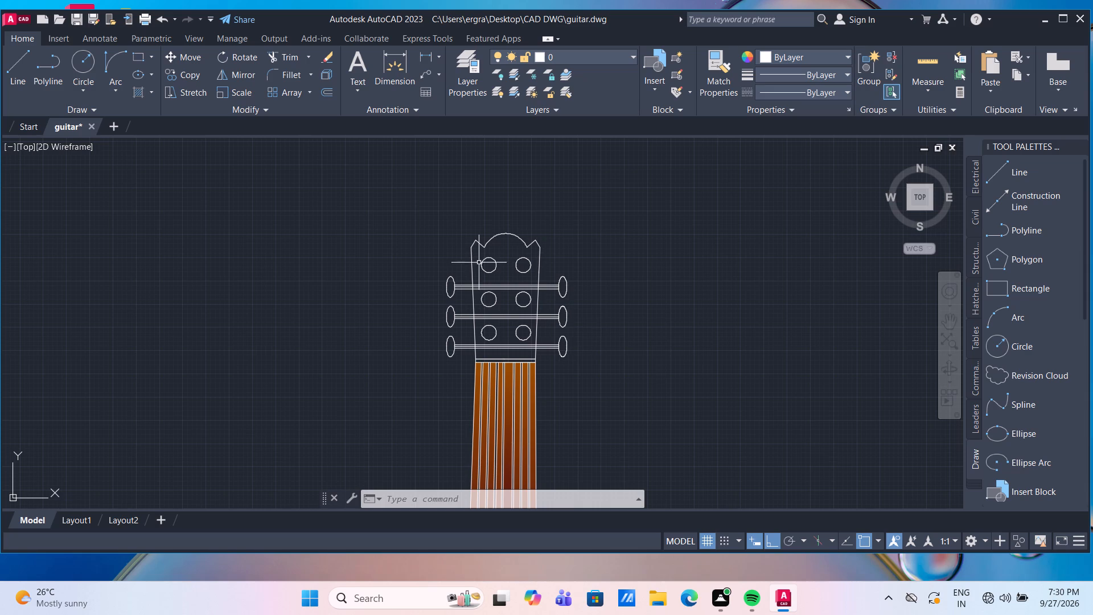
{"action": "left_click", "coordinate": [142, 92]}
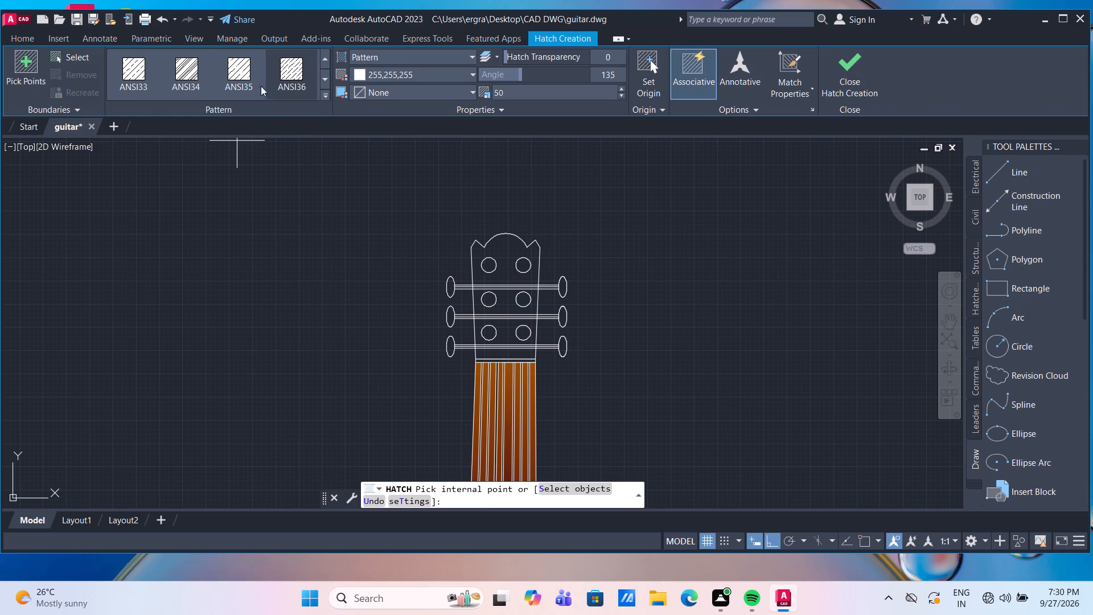
{"action": "scroll", "coordinate": [153, 89], "scroll_direction": "up", "scroll_amount": 2}
{"action": "left_click", "coordinate": [143, 79]}
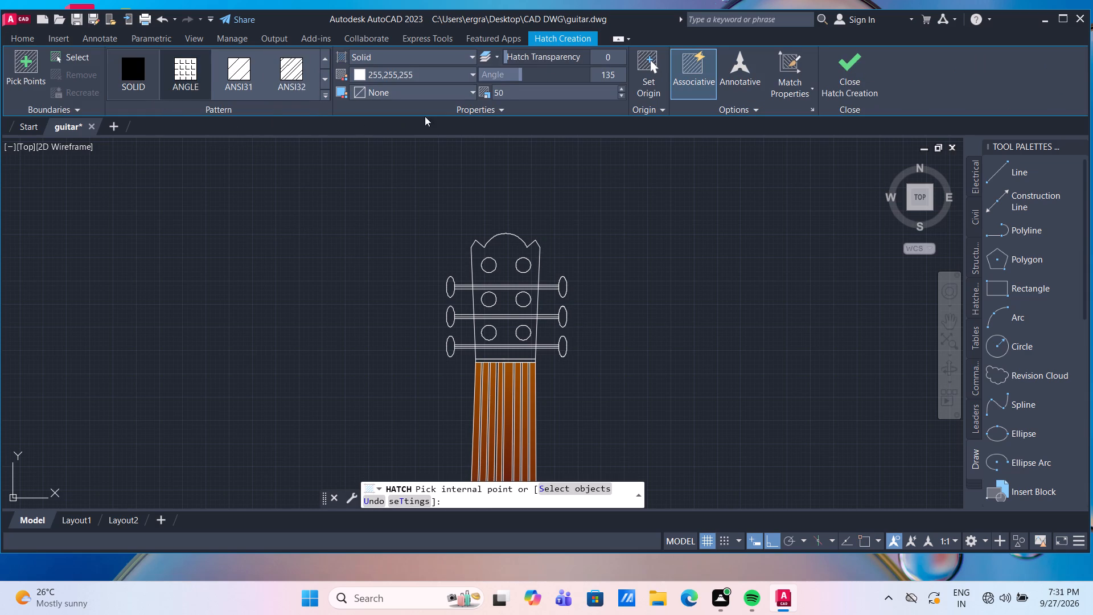
{"action": "left_click", "coordinate": [430, 75]}
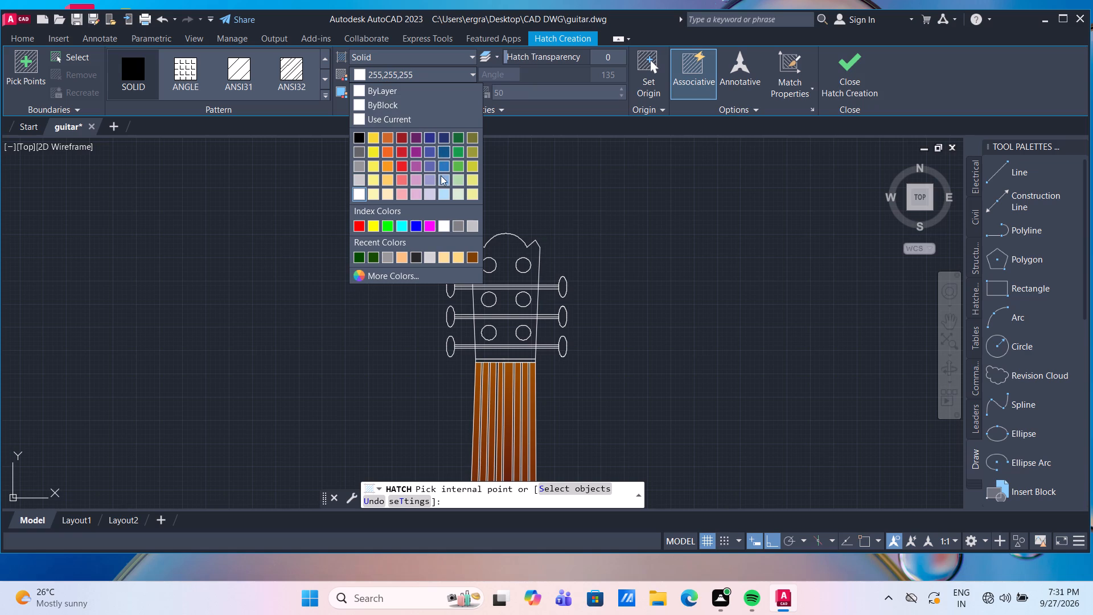
{"action": "left_click", "coordinate": [444, 136]}
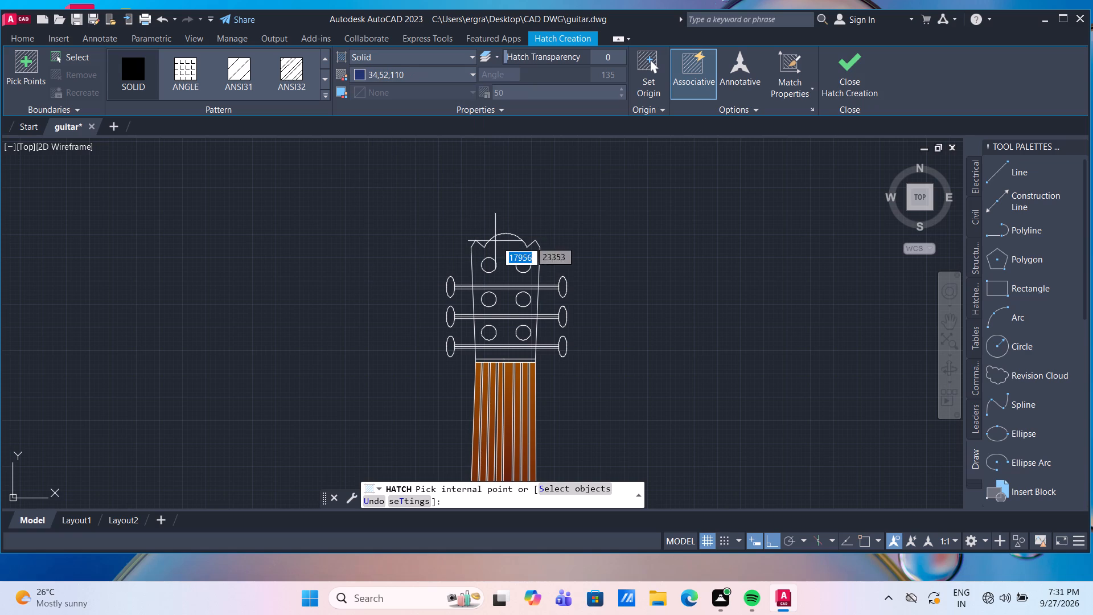
{"action": "left_click", "coordinate": [504, 253]}
{"action": "scroll", "coordinate": [515, 307], "scroll_direction": "up", "scroll_amount": 3}
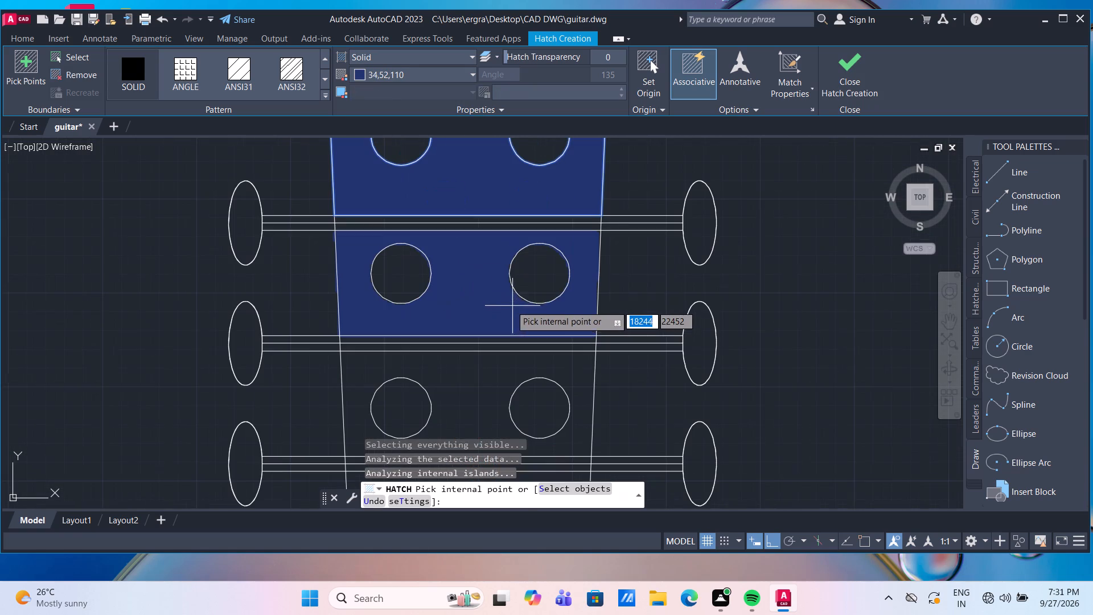
{"action": "left_click", "coordinate": [487, 278]}
{"action": "left_click", "coordinate": [483, 384]}
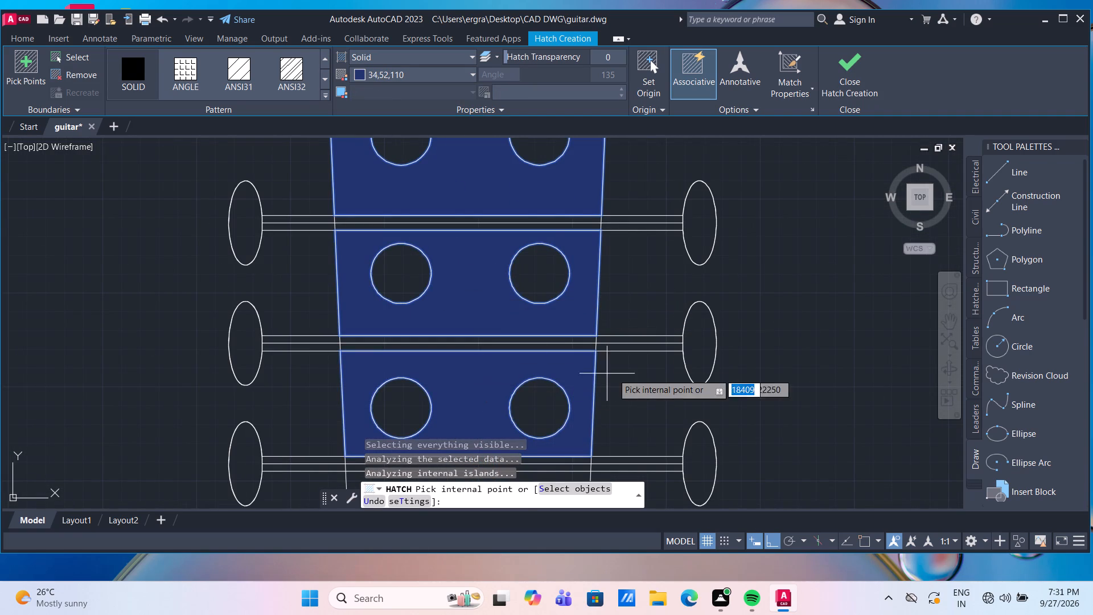
{"action": "scroll", "coordinate": [627, 374], "scroll_direction": "down", "scroll_amount": 3}
{"action": "scroll", "coordinate": [585, 407], "scroll_direction": "up", "scroll_amount": 2}
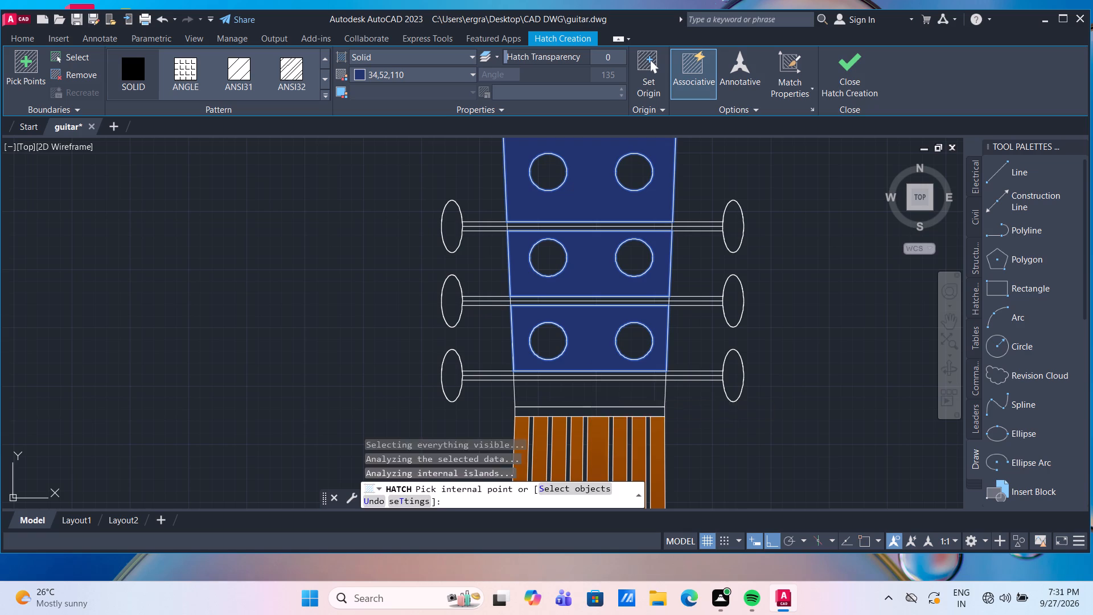
{"action": "left_click", "coordinate": [591, 393]}
{"action": "key", "text": "Return"}
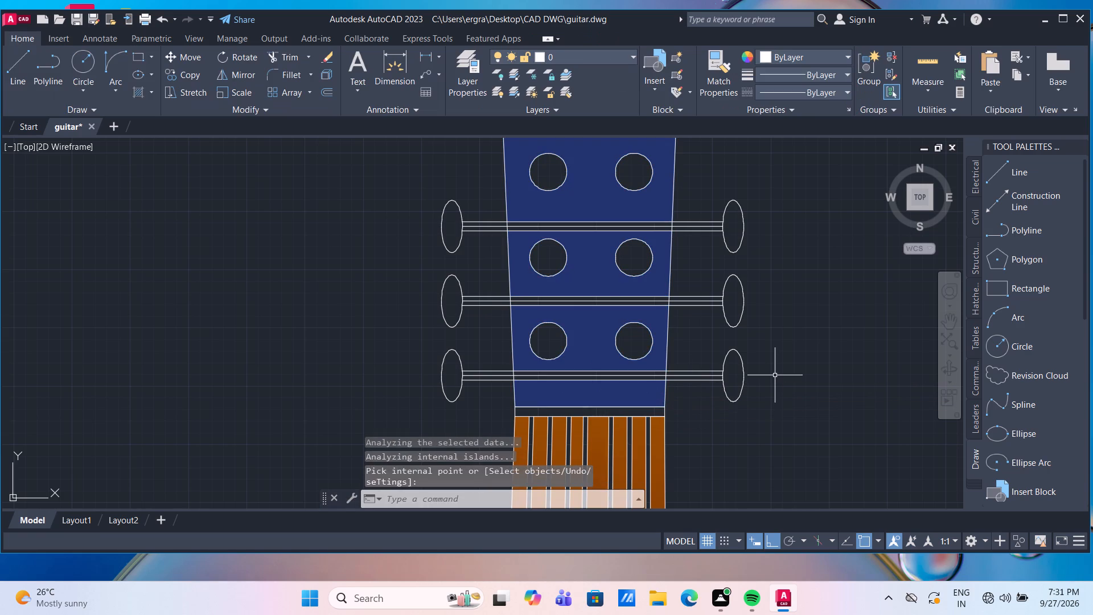
Hatch the narrow nut strip between the headstock and the neck with a solid fill in colour 255,255,255.
{"action": "left_click", "coordinate": [137, 93]}
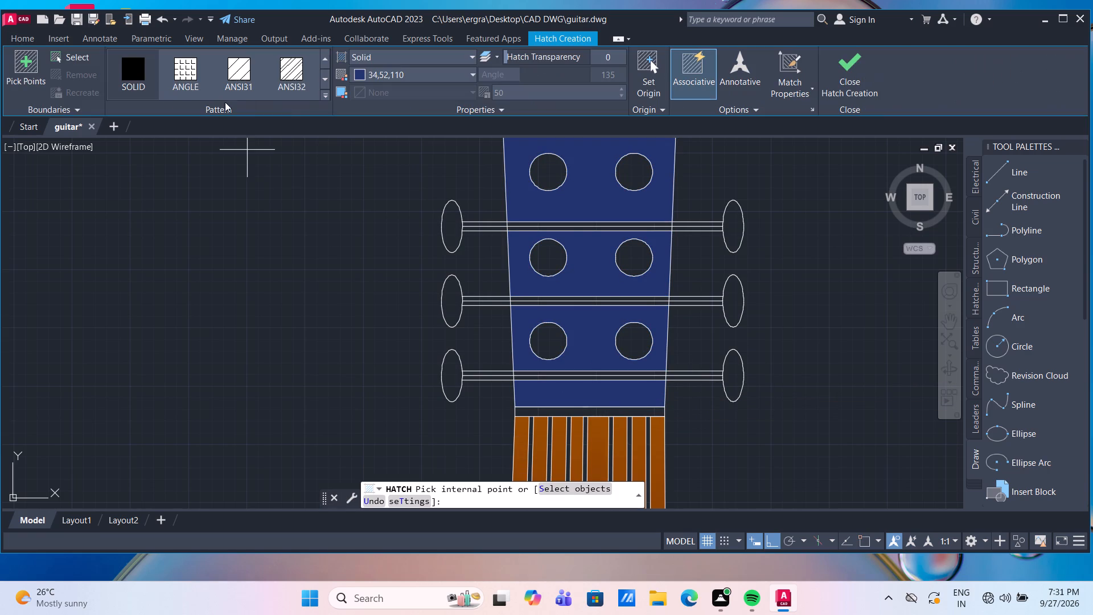
{"action": "left_click", "coordinate": [416, 73]}
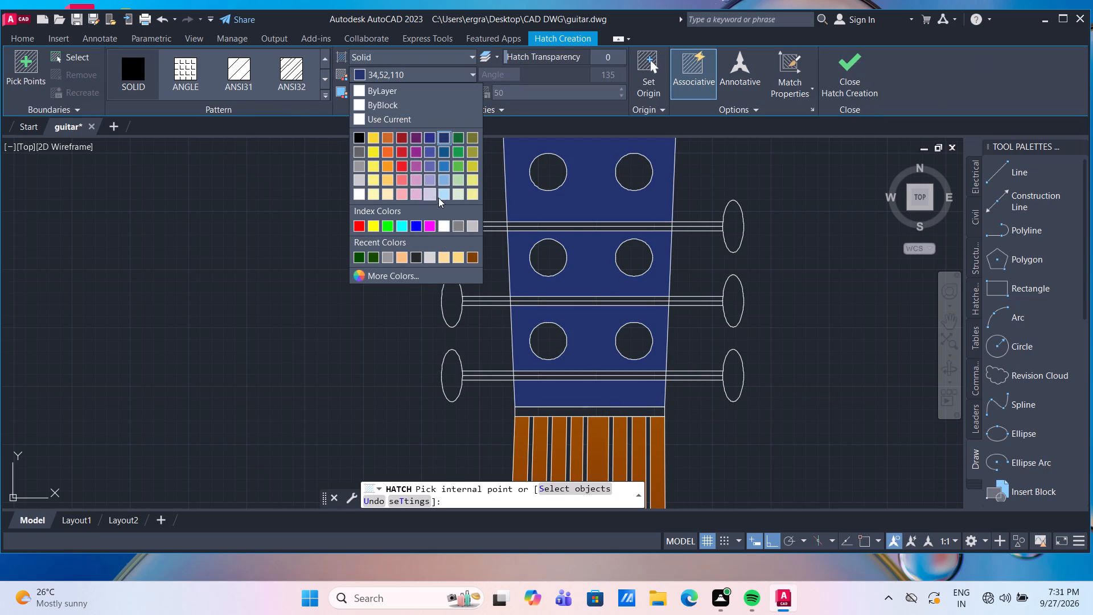
{"action": "left_click", "coordinate": [360, 193]}
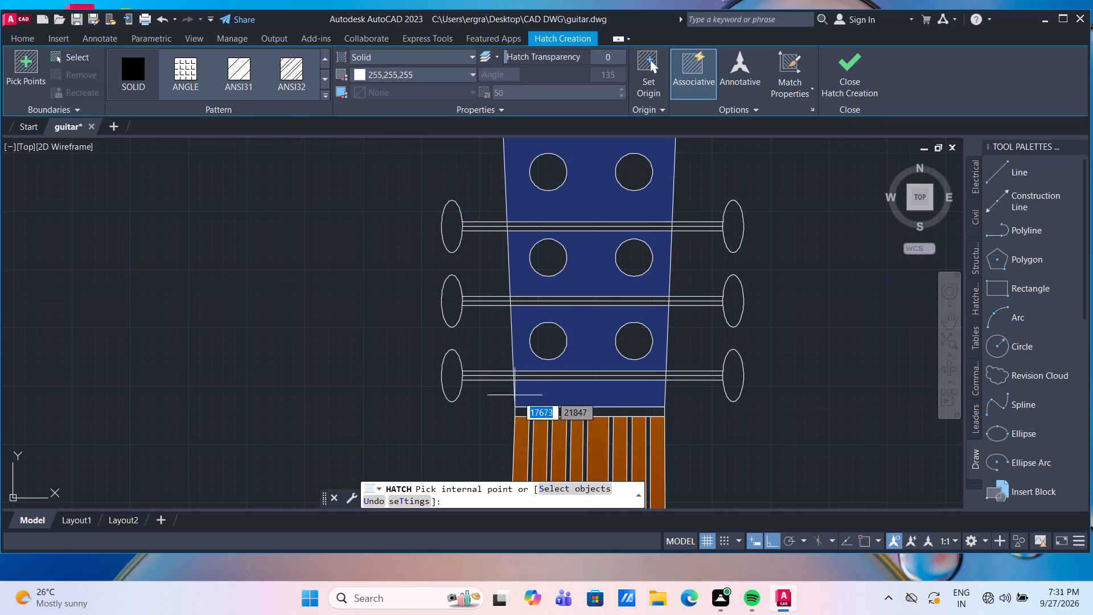
{"action": "scroll", "coordinate": [524, 400], "scroll_direction": "up", "scroll_amount": 2}
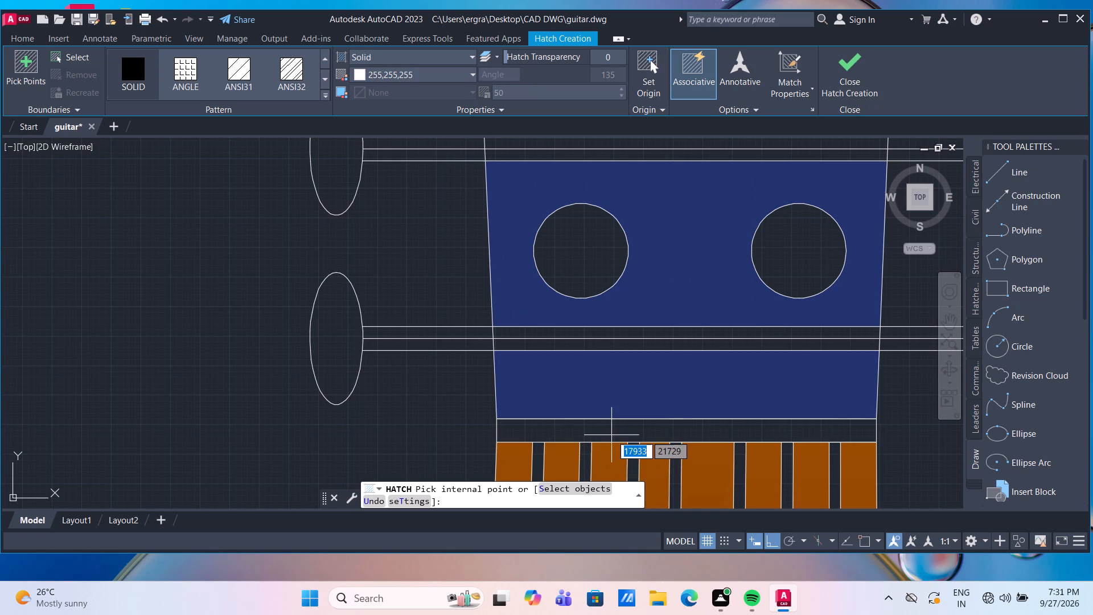
{"action": "left_click", "coordinate": [611, 433]}
{"action": "key", "text": "Escape"}
Draw a circle of radius 30 at the centre of the upper-left tuning-peg circle.
{"action": "scroll", "coordinate": [450, 393], "scroll_direction": "down", "scroll_amount": 4}
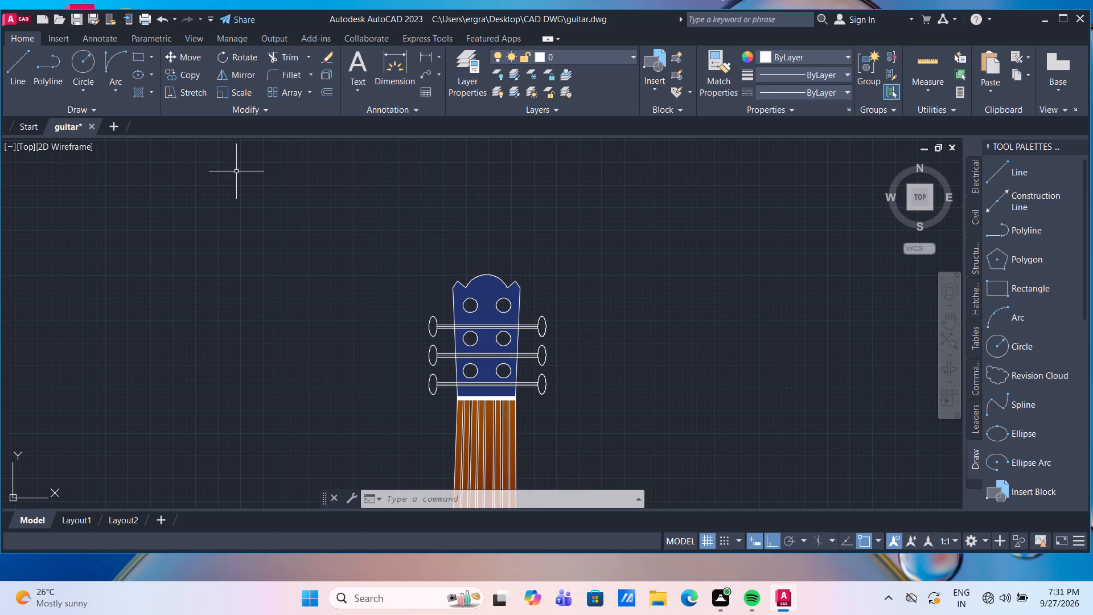
{"action": "left_click", "coordinate": [88, 69]}
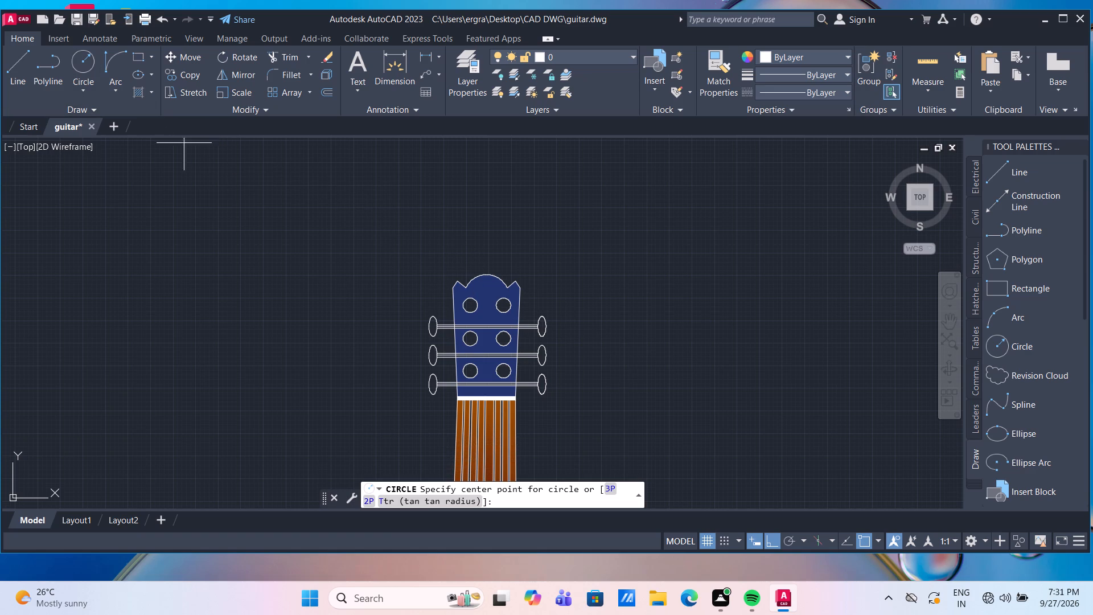
{"action": "scroll", "coordinate": [486, 315], "scroll_direction": "up", "scroll_amount": 4}
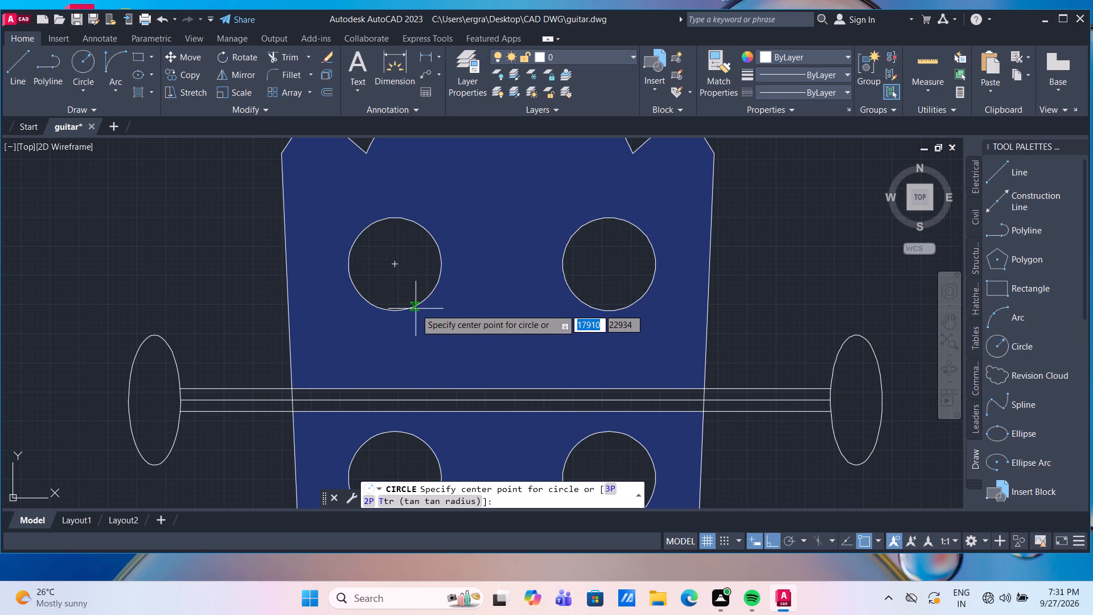
{"action": "left_click", "coordinate": [395, 265]}
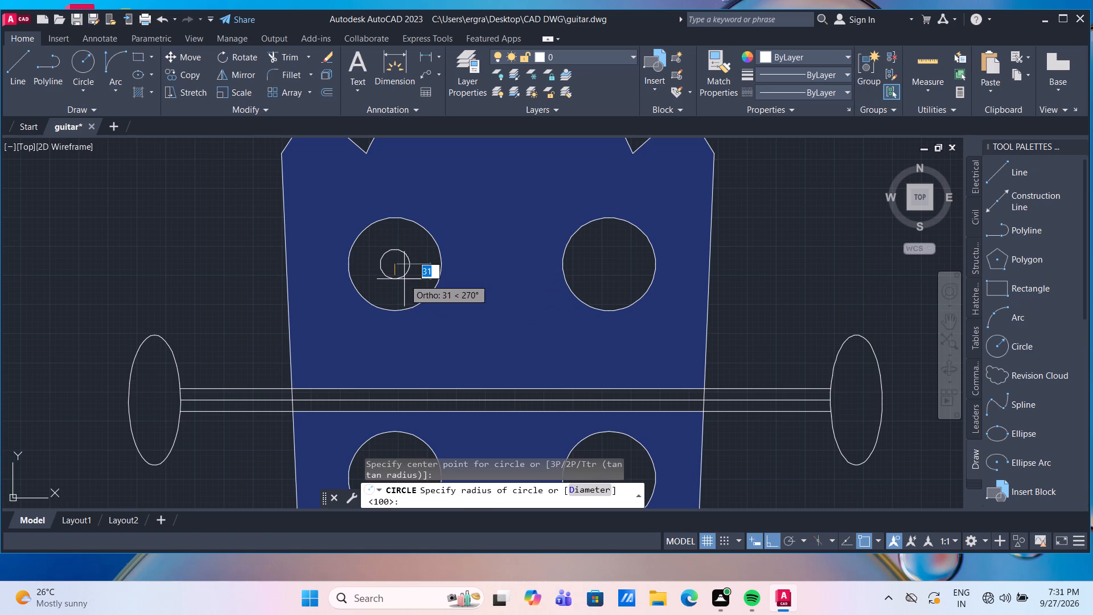
{"action": "type", "text": "30"}
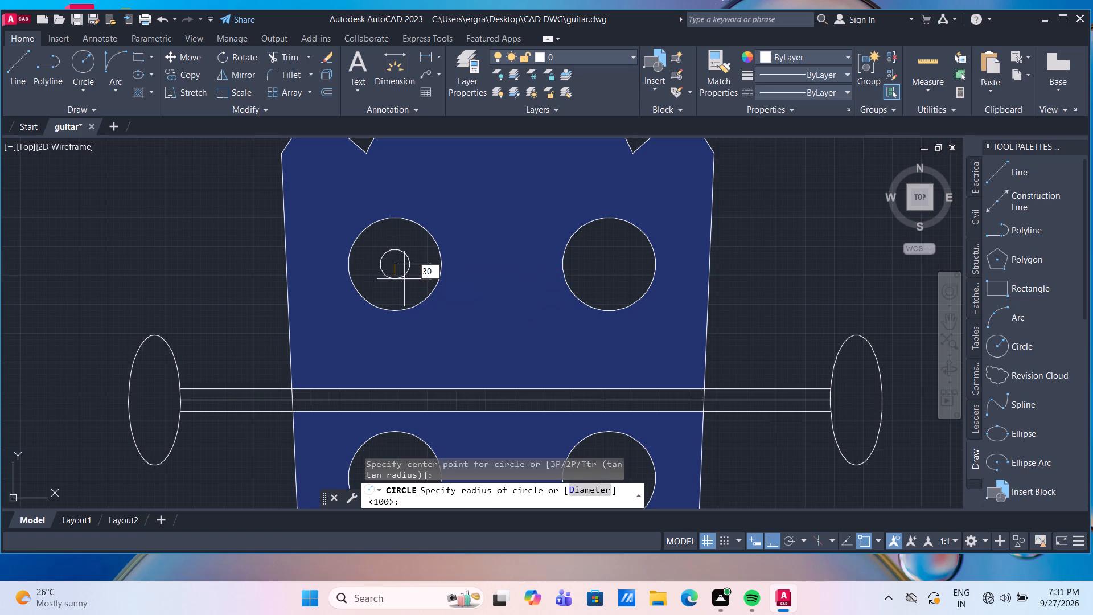
{"action": "key", "text": "Return"}
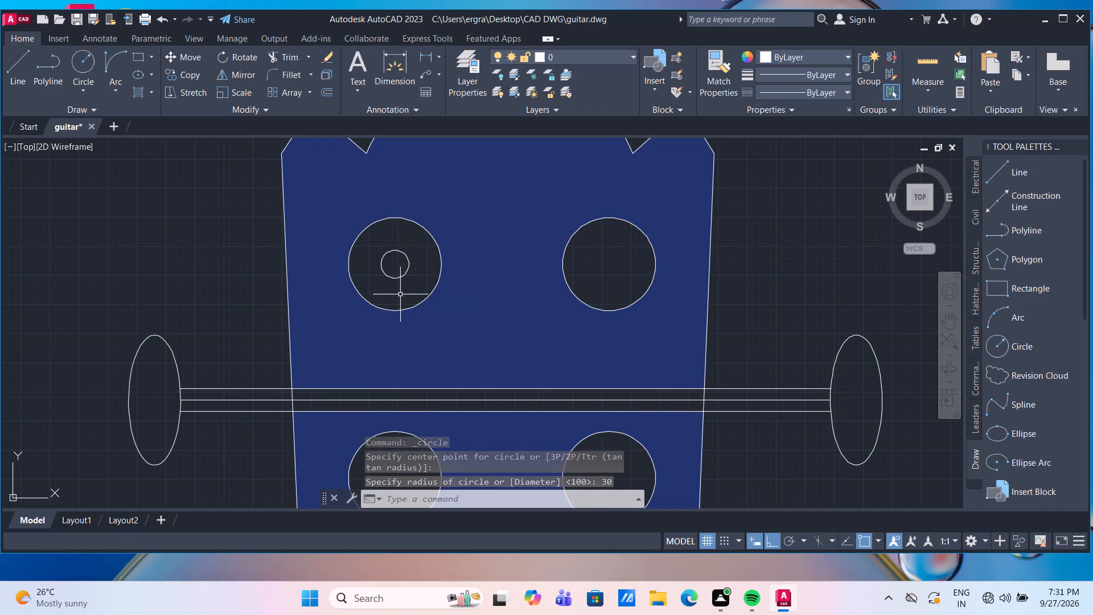
Set the radius of the small inner circle in the upper-left peg to 40.
{"action": "scroll", "coordinate": [400, 294], "scroll_direction": "down", "scroll_amount": 1}
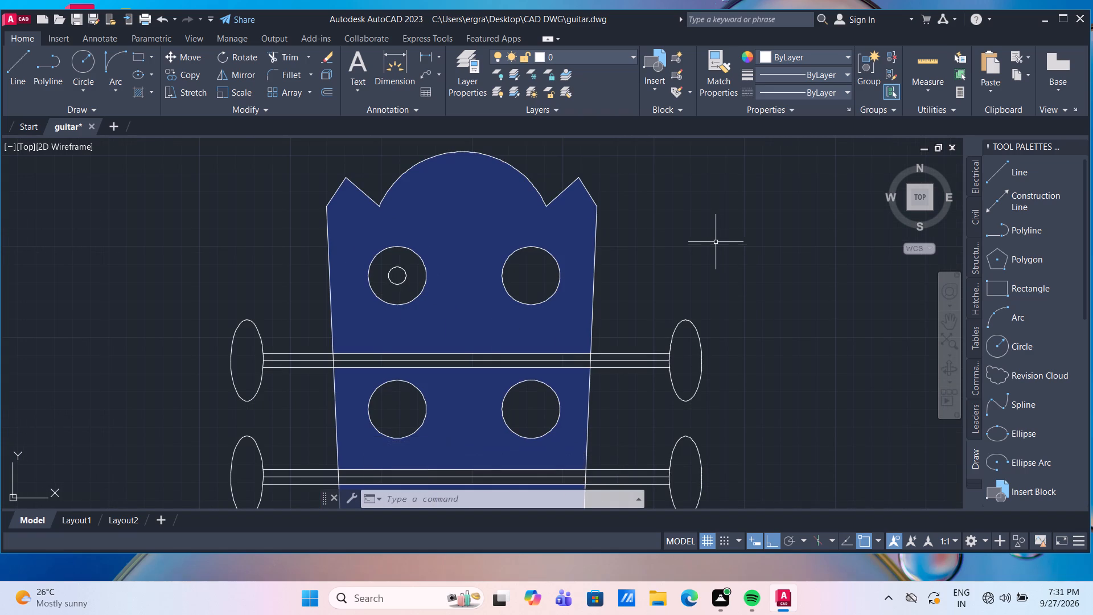
{"action": "left_click", "coordinate": [400, 284]}
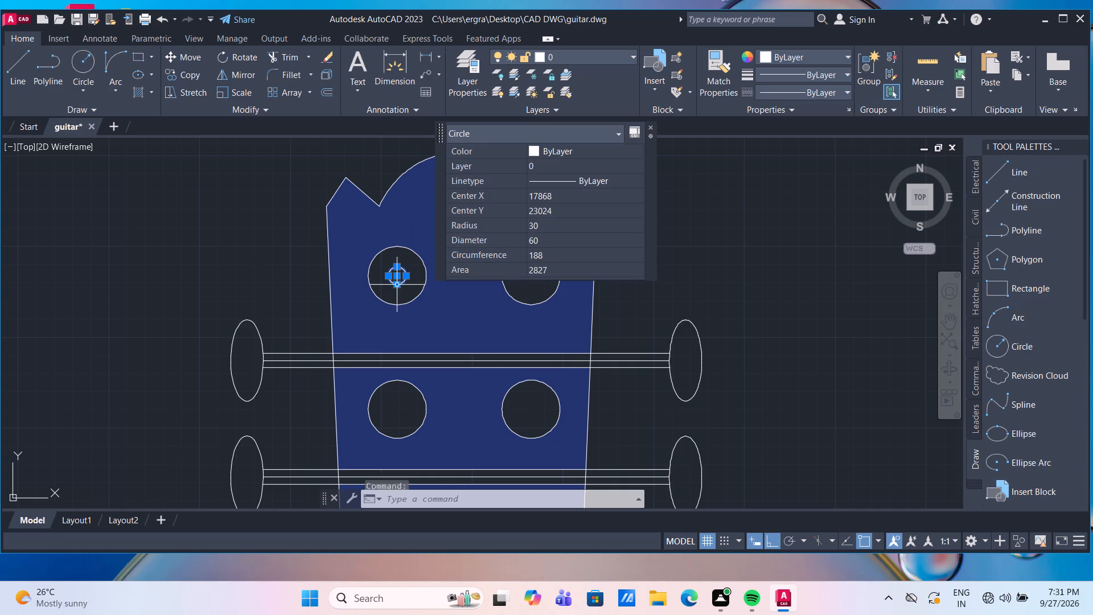
{"action": "left_click", "coordinate": [543, 225]}
{"action": "type", "text": "40"}
{"action": "key", "text": "Return"}
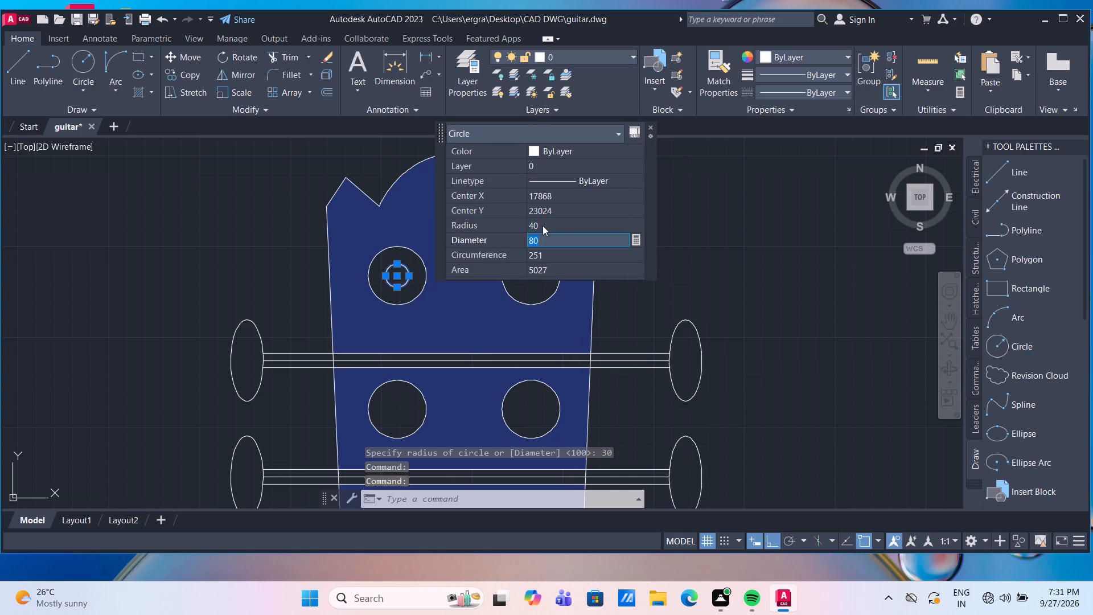
{"action": "key", "text": "Escape"}
{"action": "key", "text": "Escape"}
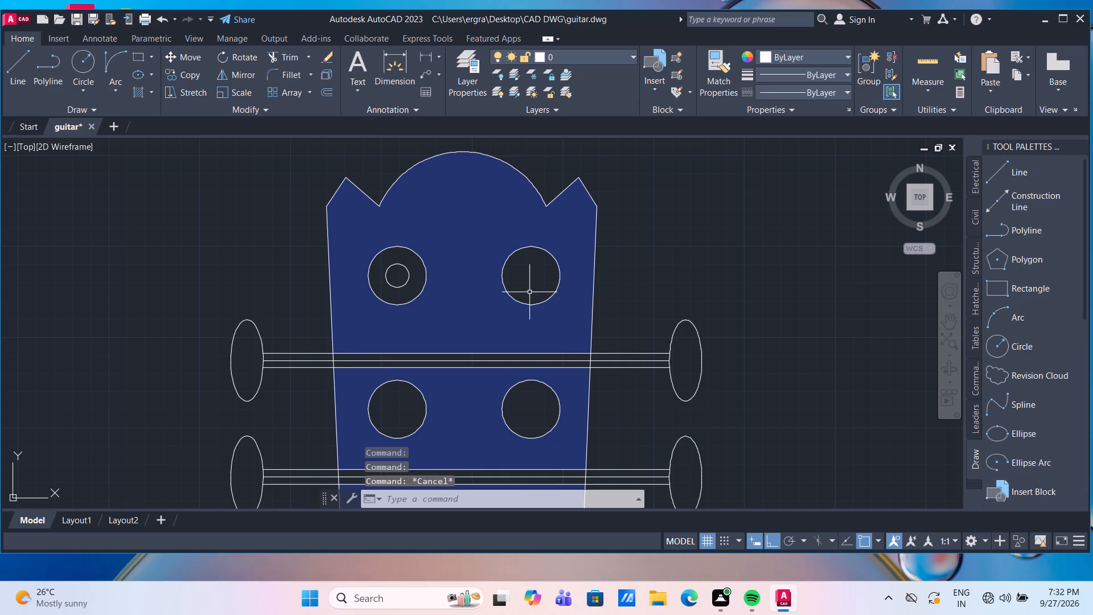
Copy the small inner circle from the centre of the upper-left peg to the centres of the other five tuning-peg circles.
{"action": "left_click", "coordinate": [403, 284]}
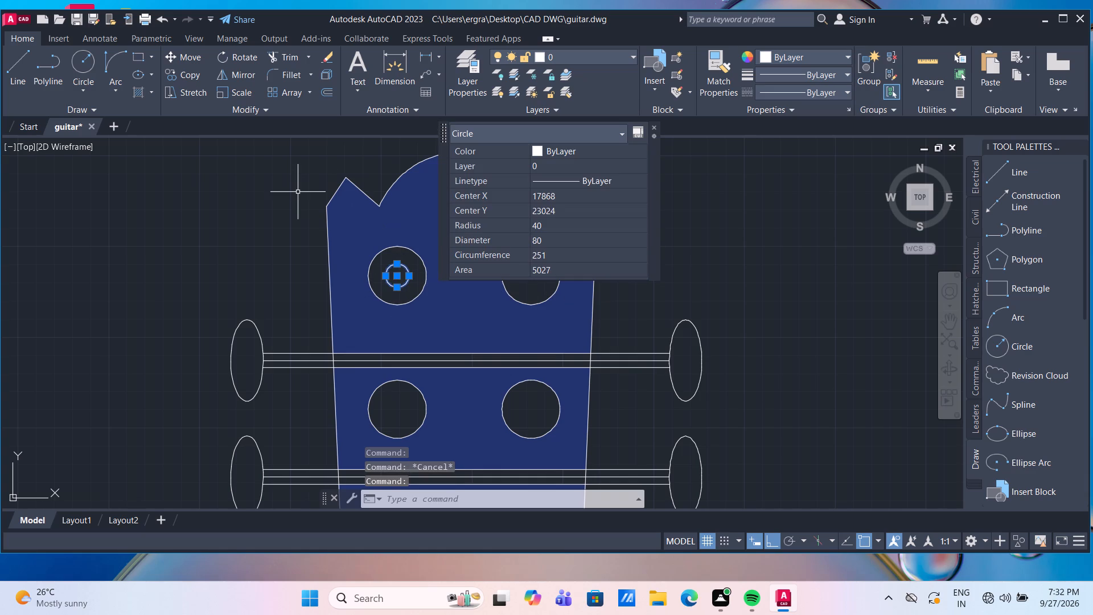
{"action": "type", "text": "co"}
{"action": "key", "text": "Return"}
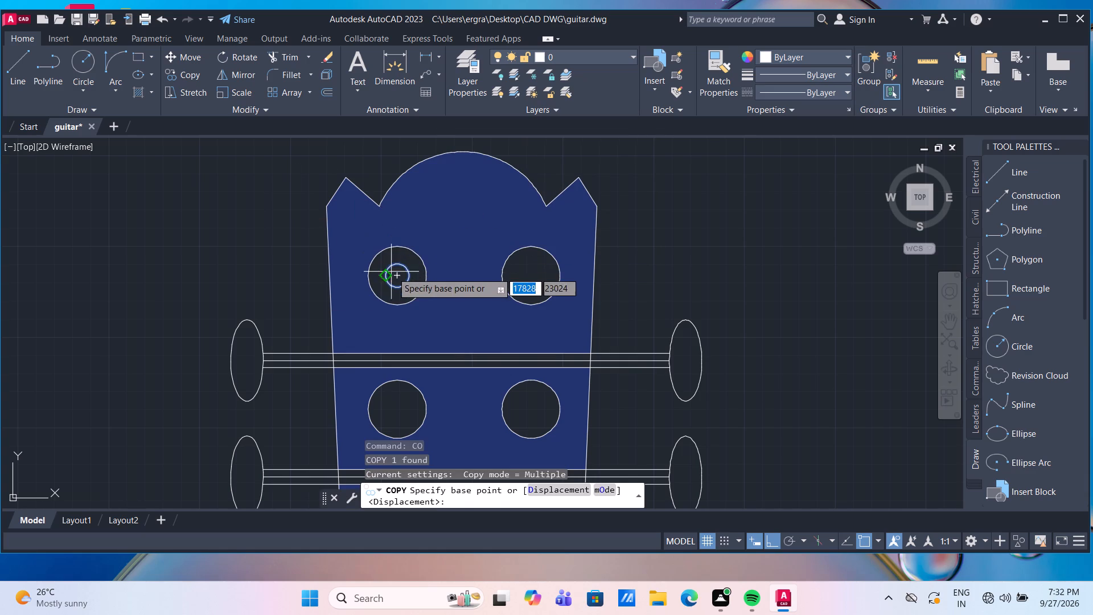
{"action": "left_click", "coordinate": [397, 274]}
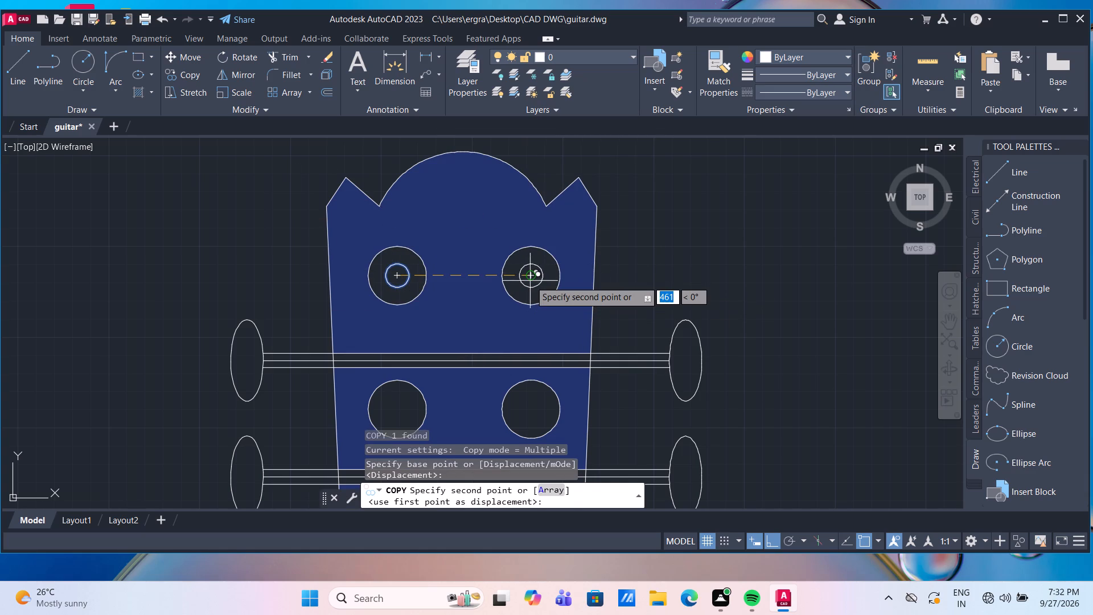
{"action": "left_click", "coordinate": [532, 278]}
{"action": "scroll", "coordinate": [536, 340], "scroll_direction": "down", "scroll_amount": 2}
{"action": "middle_click_drag", "start_coordinate": [537, 387], "coordinate": [535, 379]}
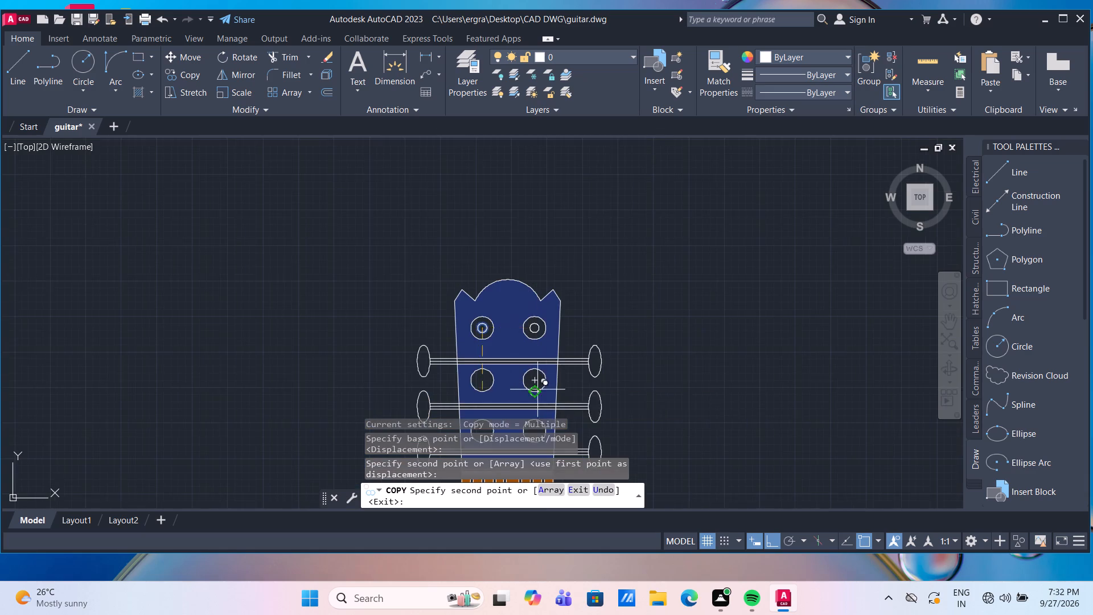
{"action": "middle_click_drag", "start_coordinate": [535, 379], "coordinate": [507, 270]}
{"action": "scroll", "coordinate": [507, 257], "scroll_direction": "up", "scroll_amount": 2}
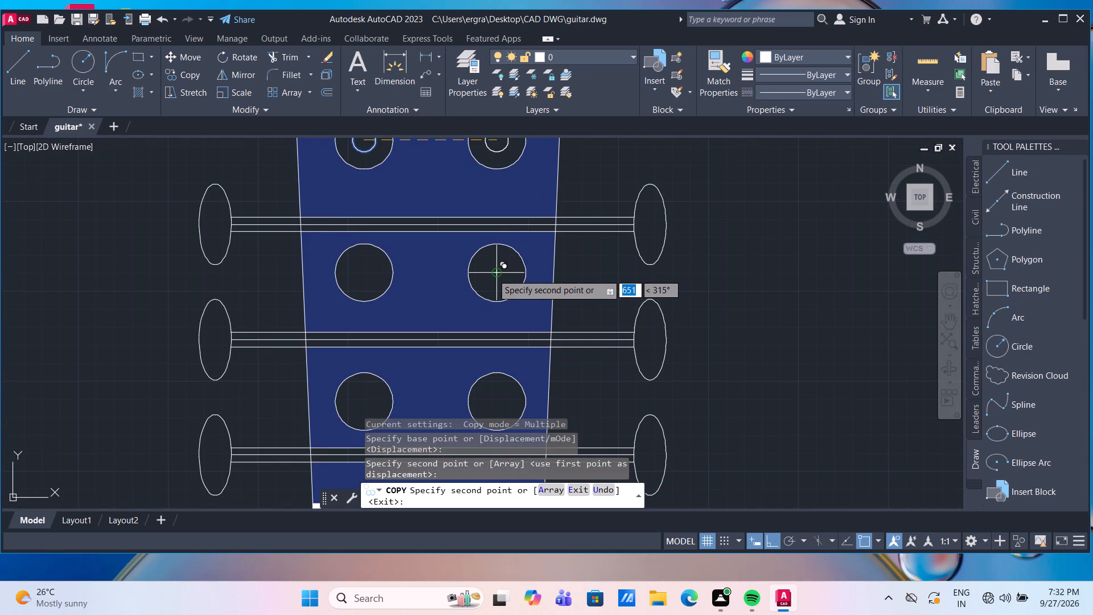
{"action": "left_click", "coordinate": [492, 274]}
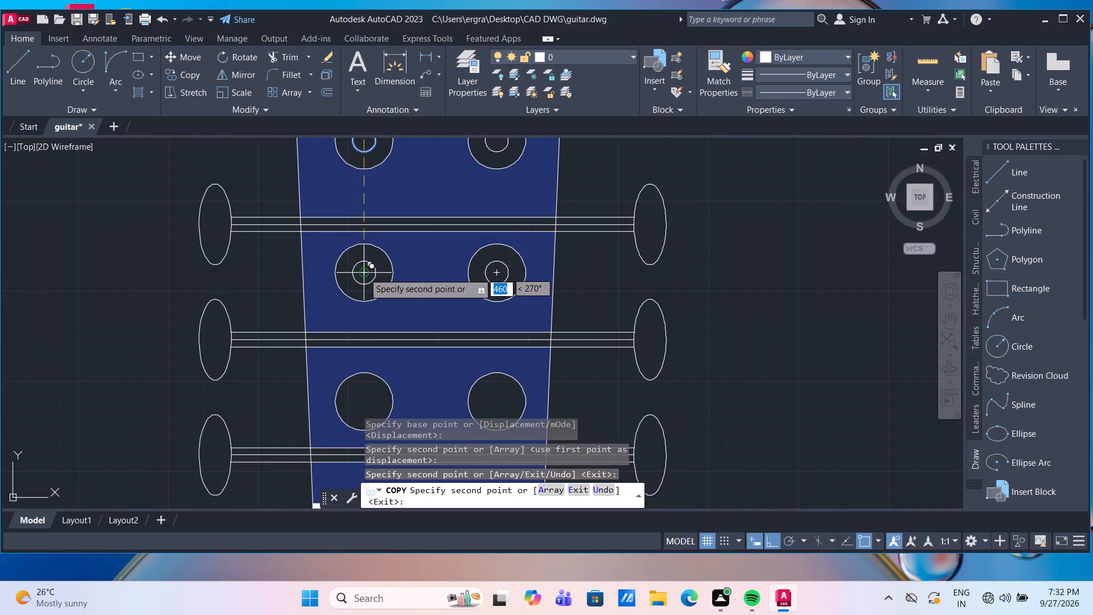
{"action": "left_click", "coordinate": [364, 273]}
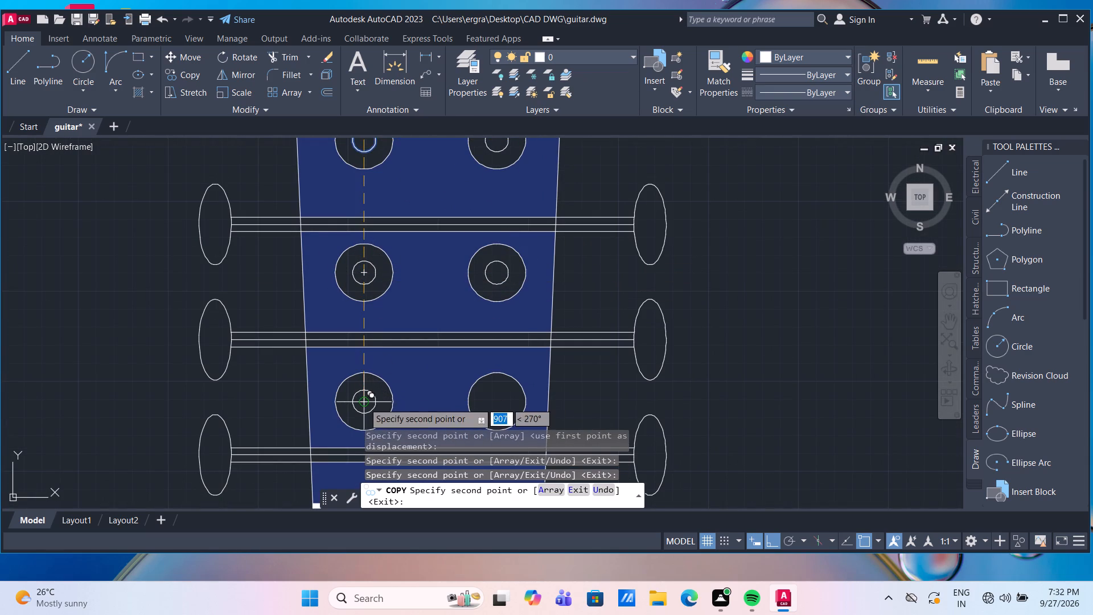
{"action": "left_click", "coordinate": [364, 403]}
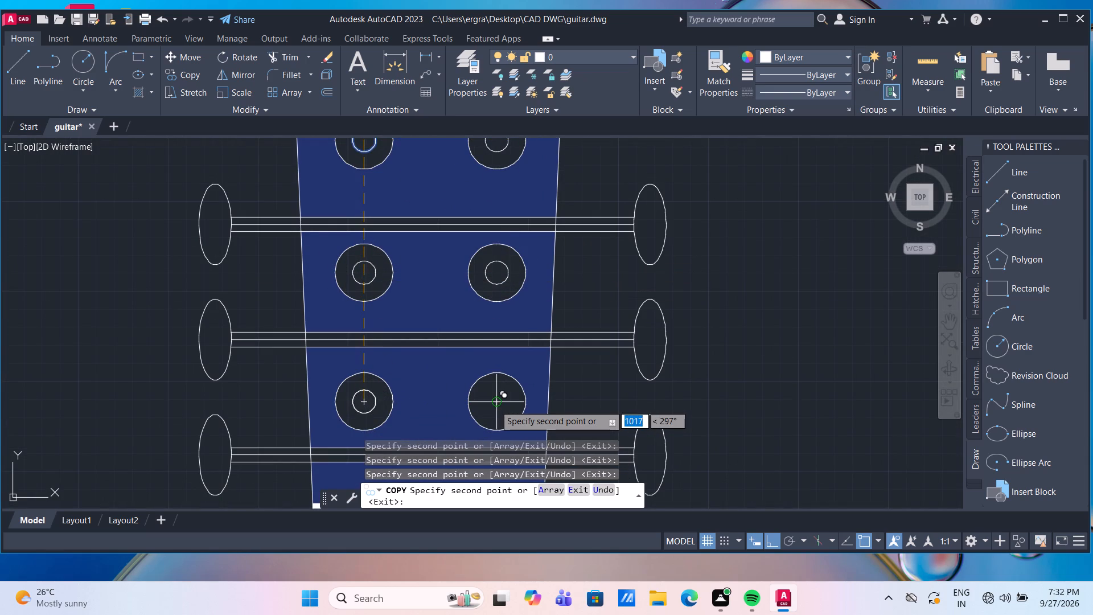
{"action": "left_click", "coordinate": [495, 405]}
{"action": "key", "text": "Escape"}
Hatch the rings between the inner and outer circles of all six tuning pegs with a solid fill in colour 254,234,185.
{"action": "scroll", "coordinate": [760, 292], "scroll_direction": "down", "scroll_amount": 1}
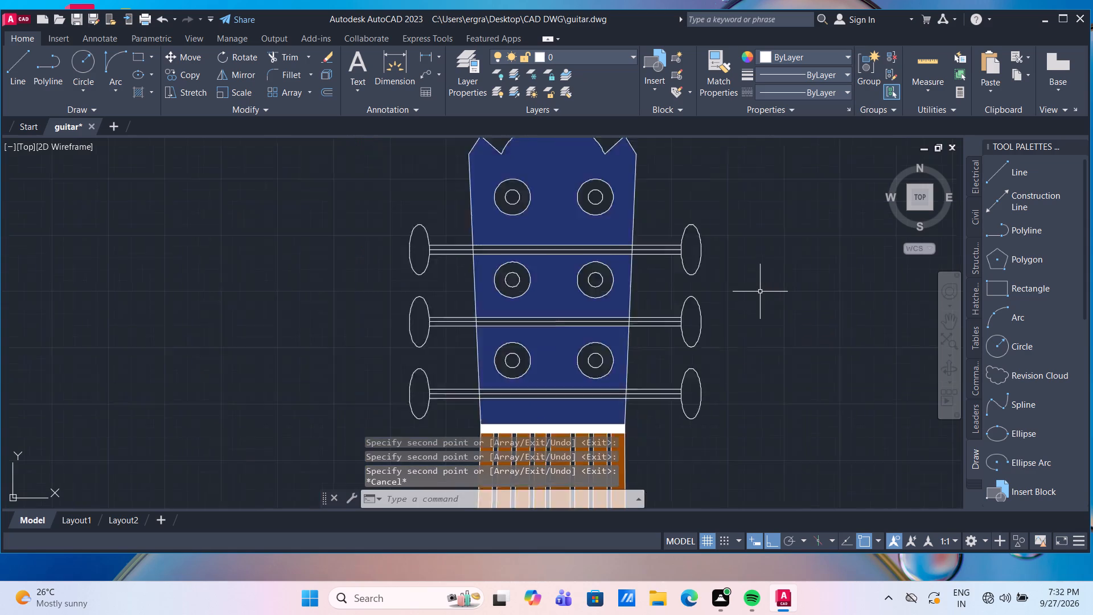
{"action": "scroll", "coordinate": [760, 292], "scroll_direction": "down", "scroll_amount": 1}
{"action": "scroll", "coordinate": [738, 225], "scroll_direction": "up", "scroll_amount": 1}
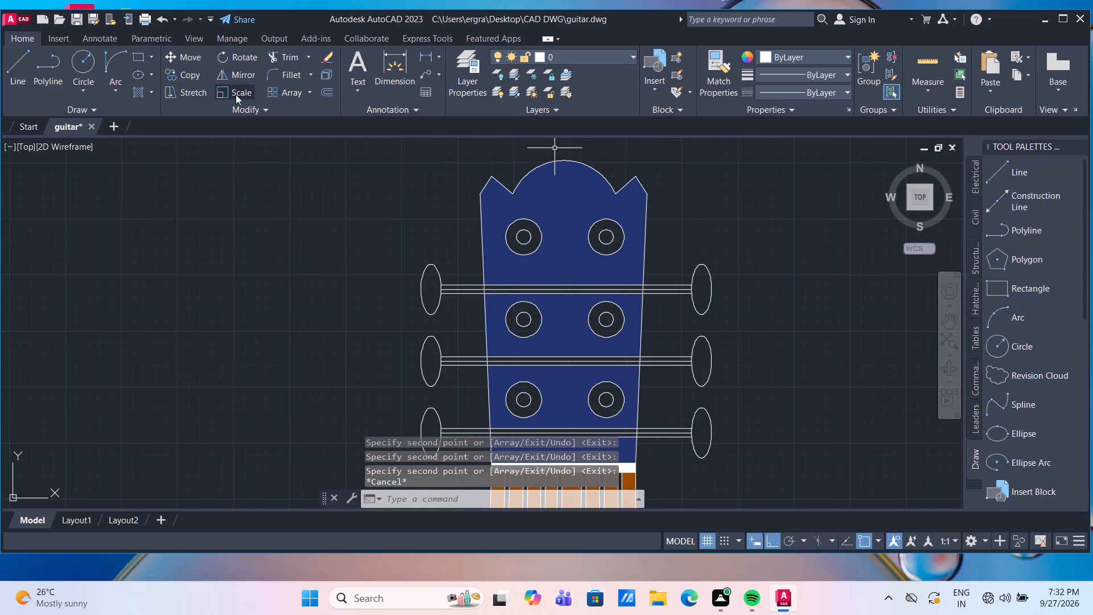
{"action": "left_click", "coordinate": [147, 93]}
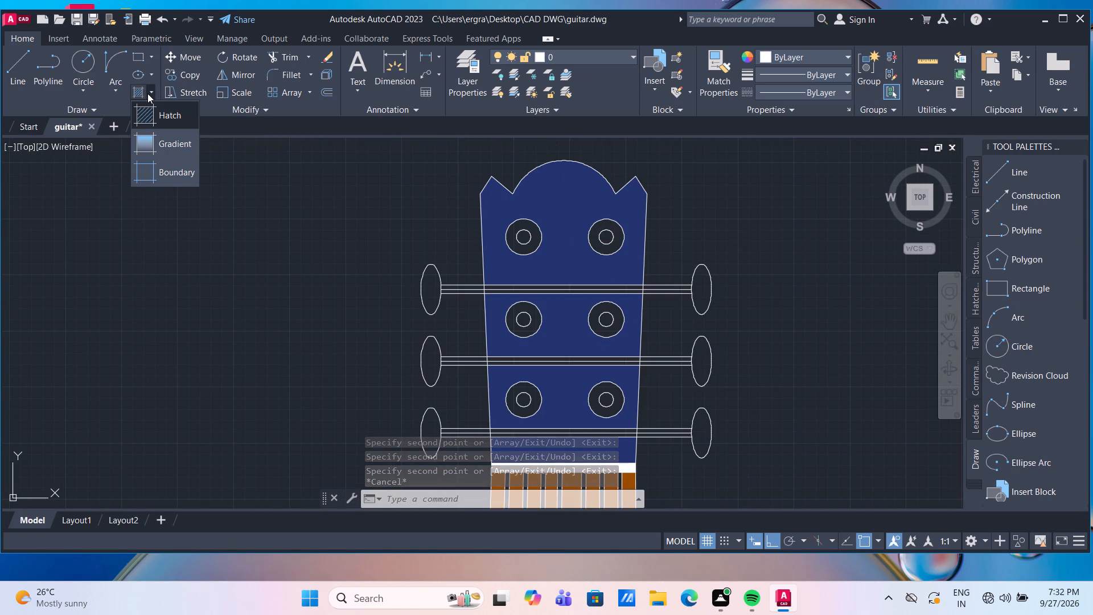
{"action": "left_click", "coordinate": [147, 93]}
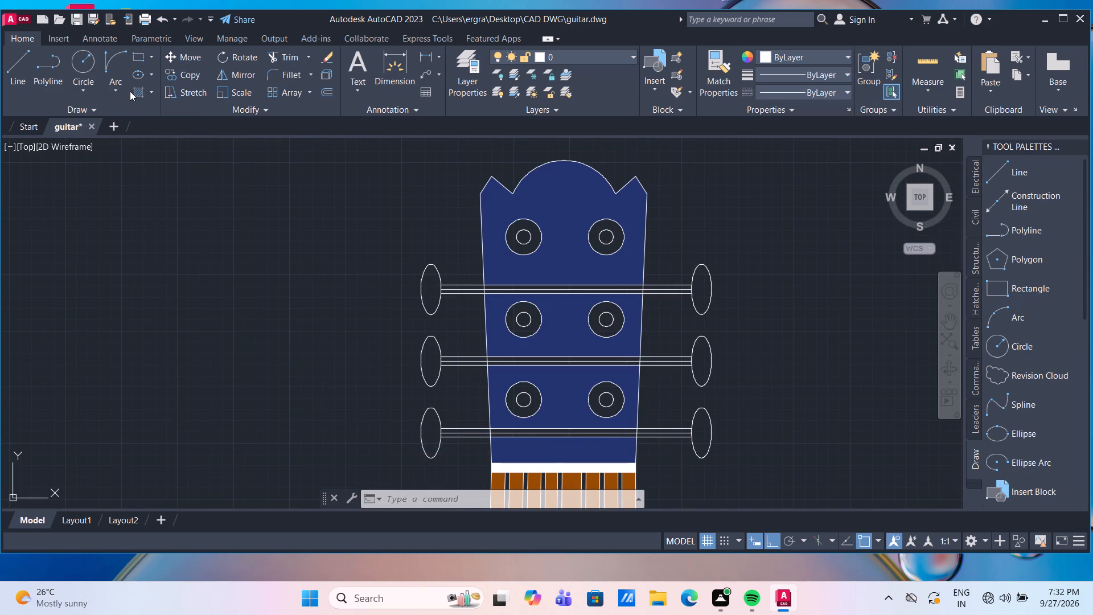
{"action": "left_click", "coordinate": [136, 91]}
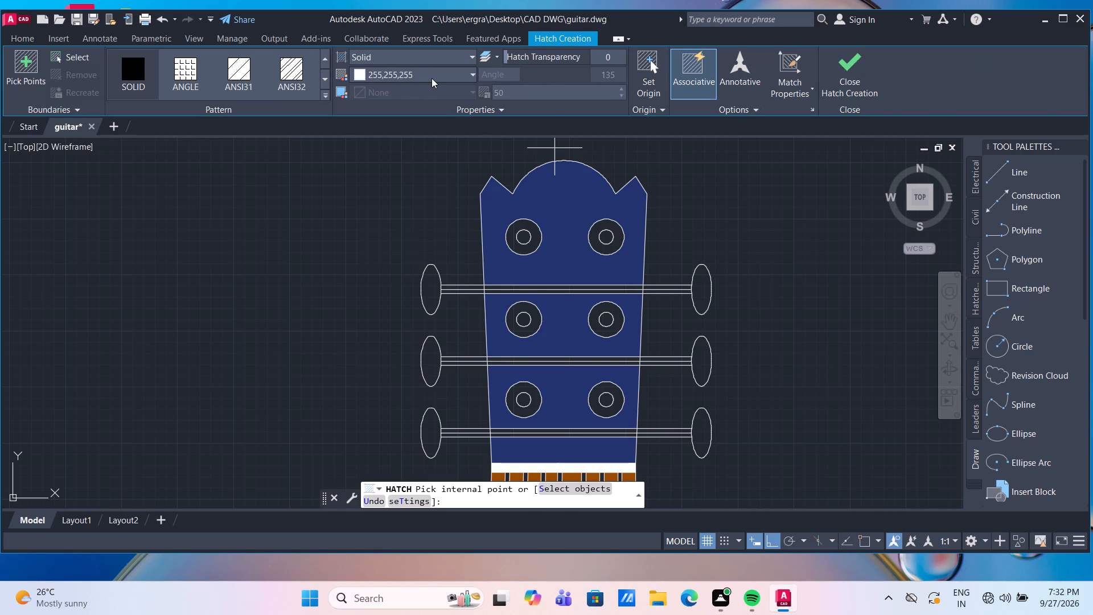
{"action": "left_click", "coordinate": [432, 78]}
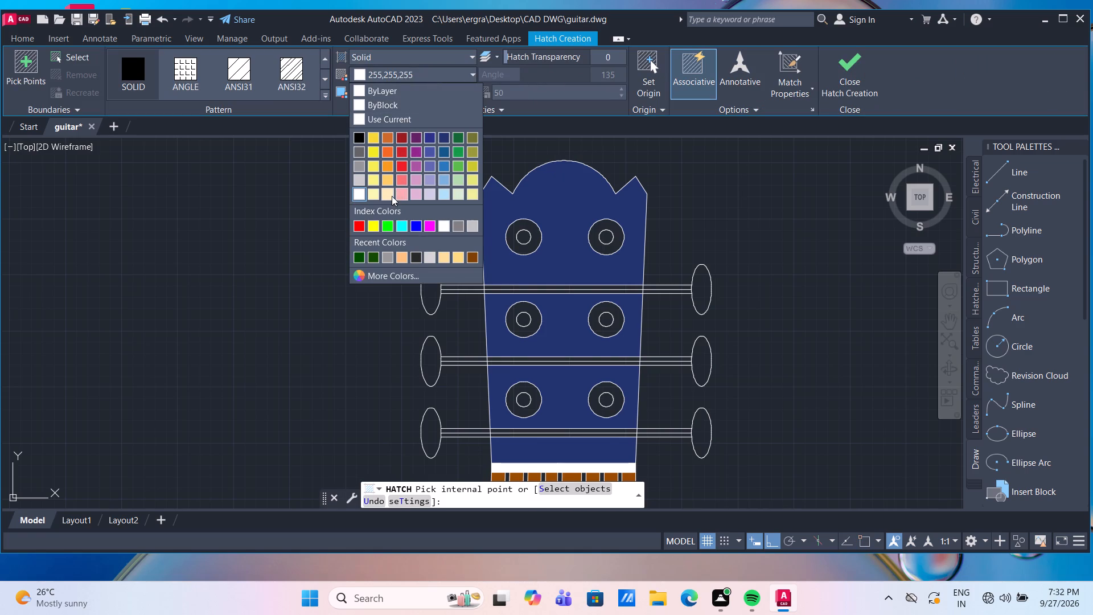
{"action": "left_click", "coordinate": [391, 196]}
{"action": "scroll", "coordinate": [528, 247], "scroll_direction": "up", "scroll_amount": 1}
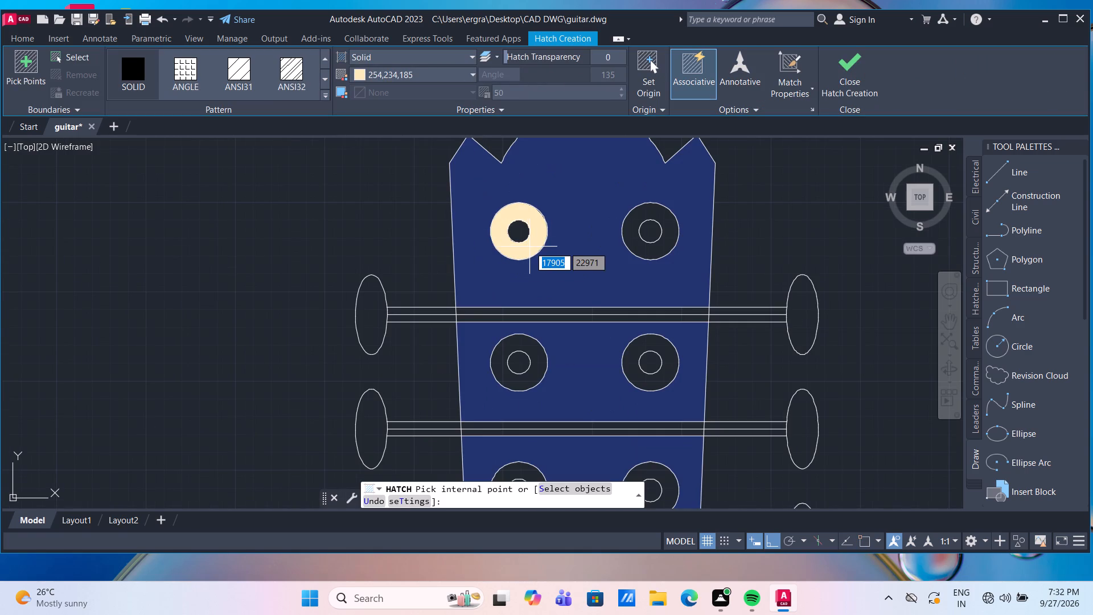
{"action": "left_click", "coordinate": [529, 247]}
{"action": "left_click", "coordinate": [658, 248]}
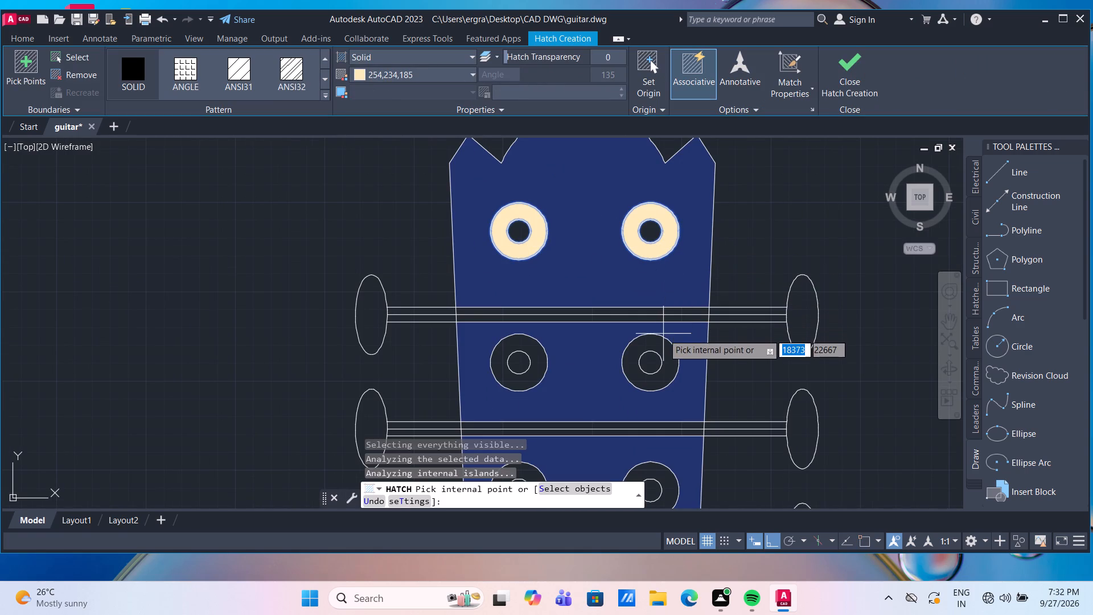
{"action": "left_click", "coordinate": [657, 345]}
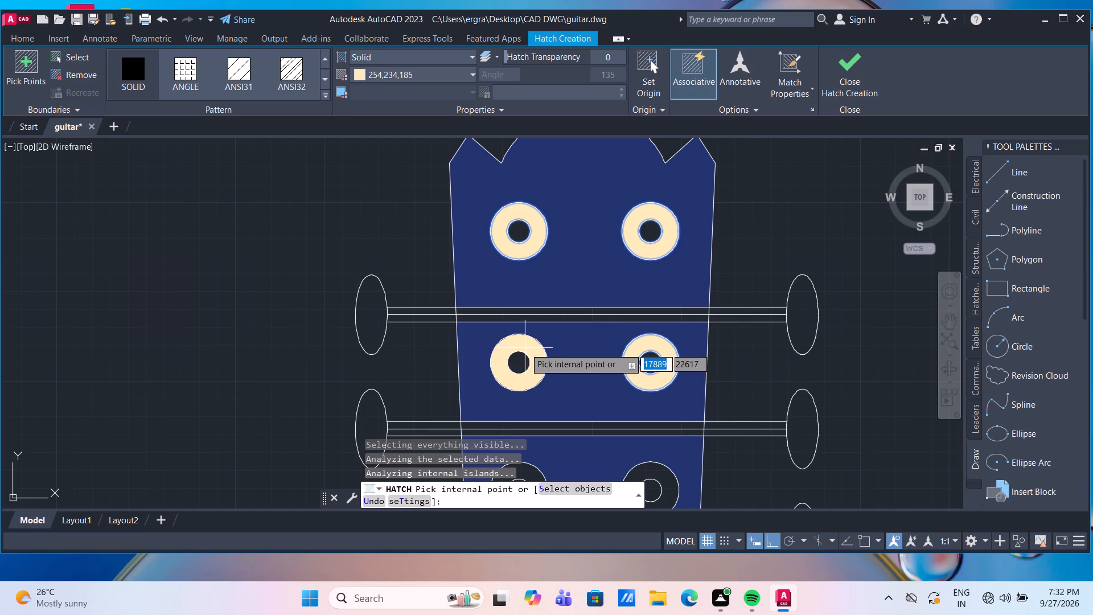
{"action": "left_click", "coordinate": [525, 348]}
{"action": "scroll", "coordinate": [524, 347], "scroll_direction": "down", "scroll_amount": 2}
{"action": "middle_click_drag", "start_coordinate": [524, 349], "coordinate": [494, 272]}
{"action": "scroll", "coordinate": [494, 330], "scroll_direction": "up", "scroll_amount": 2}
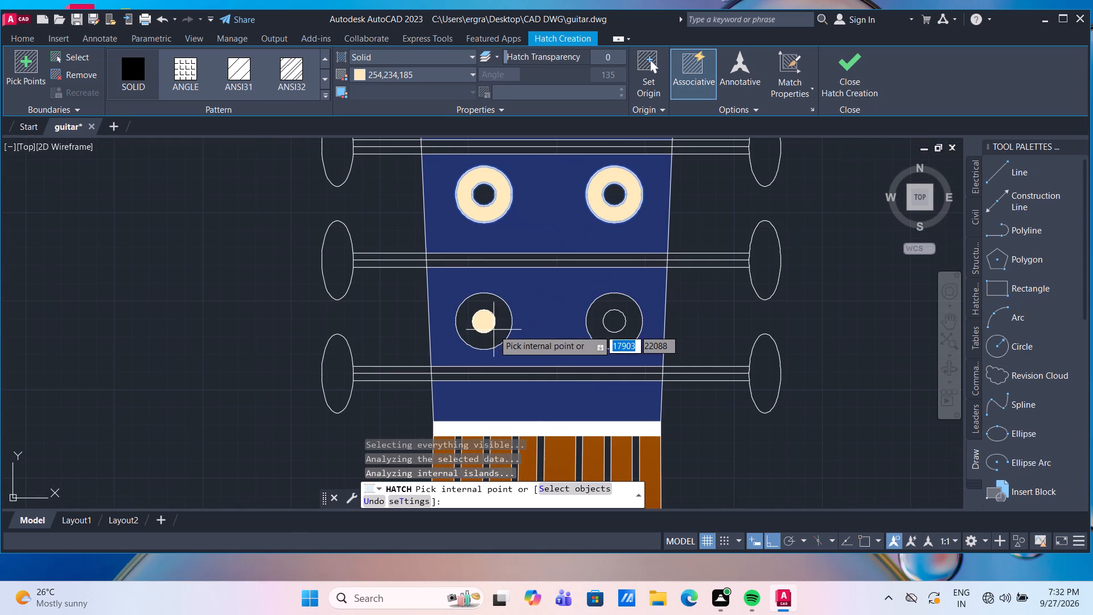
{"action": "left_click", "coordinate": [505, 326]}
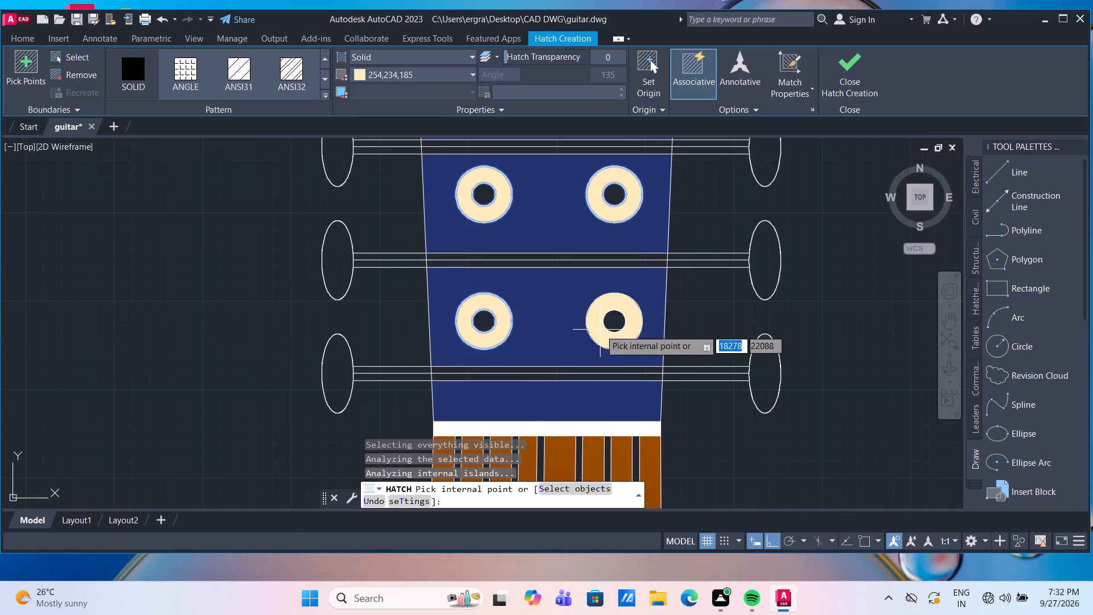
{"action": "left_click", "coordinate": [599, 333]}
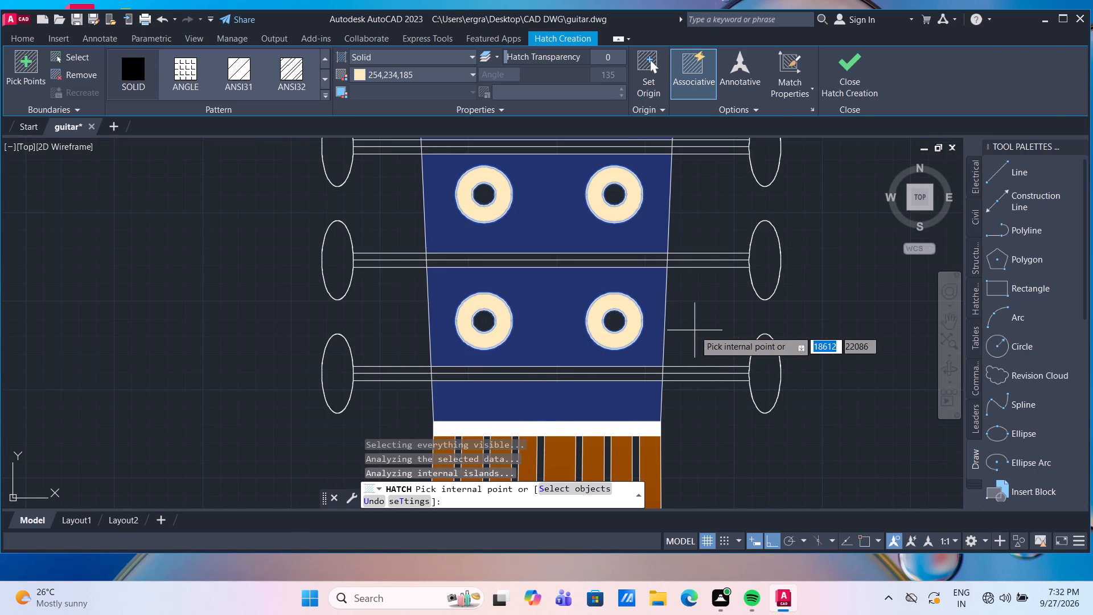
{"action": "key", "text": "Escape"}
Hatch the small inner circles of all six tuning pegs with a solid fill in colour 41,41,41.
{"action": "left_click", "coordinate": [141, 96]}
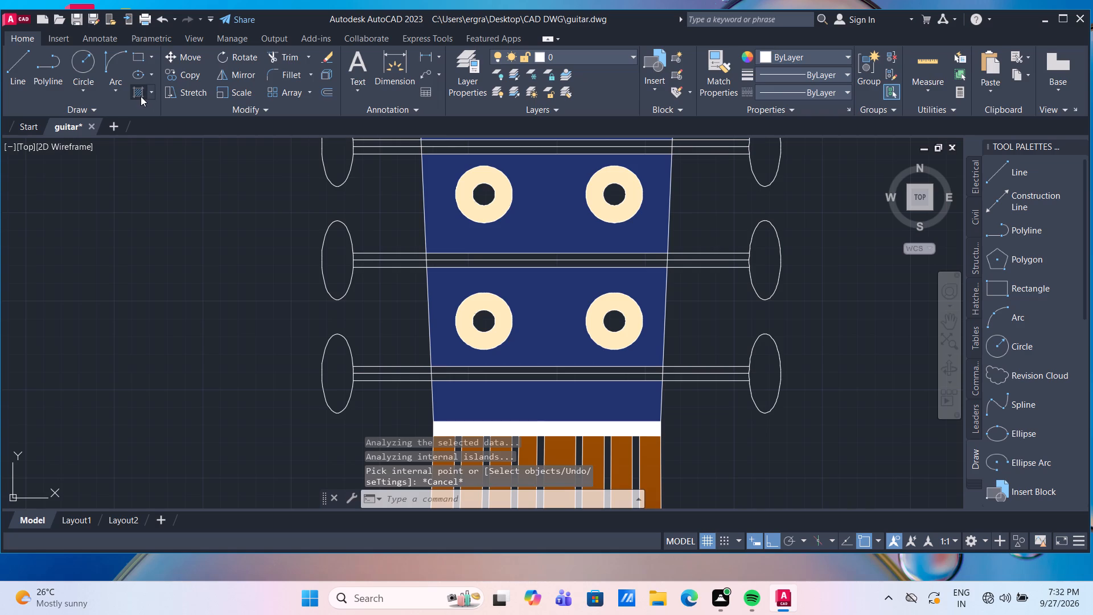
{"action": "left_click", "coordinate": [455, 74]}
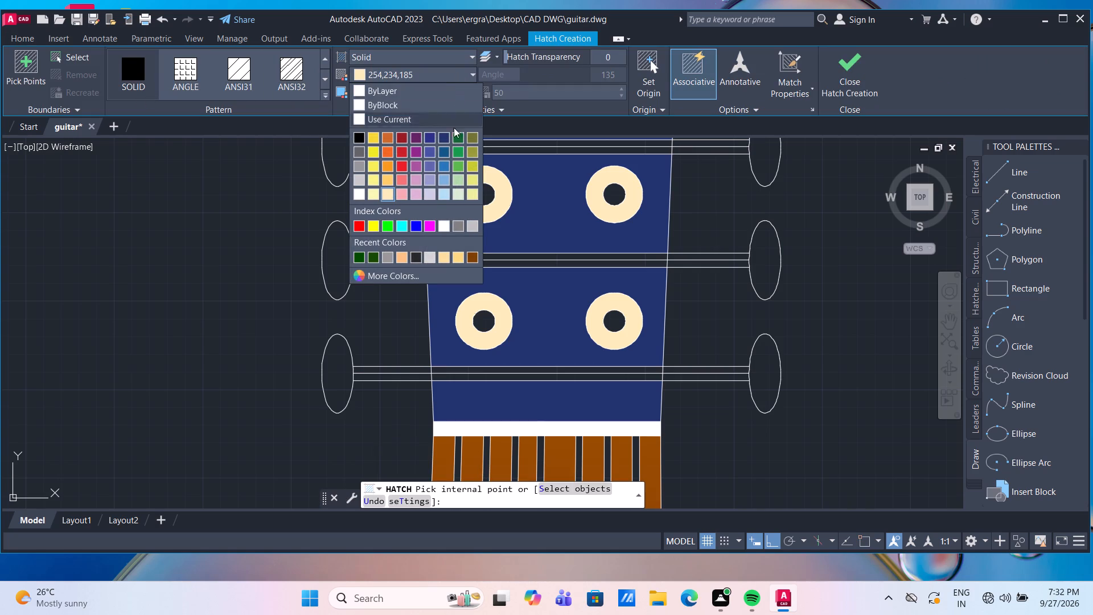
{"action": "left_click", "coordinate": [417, 261]}
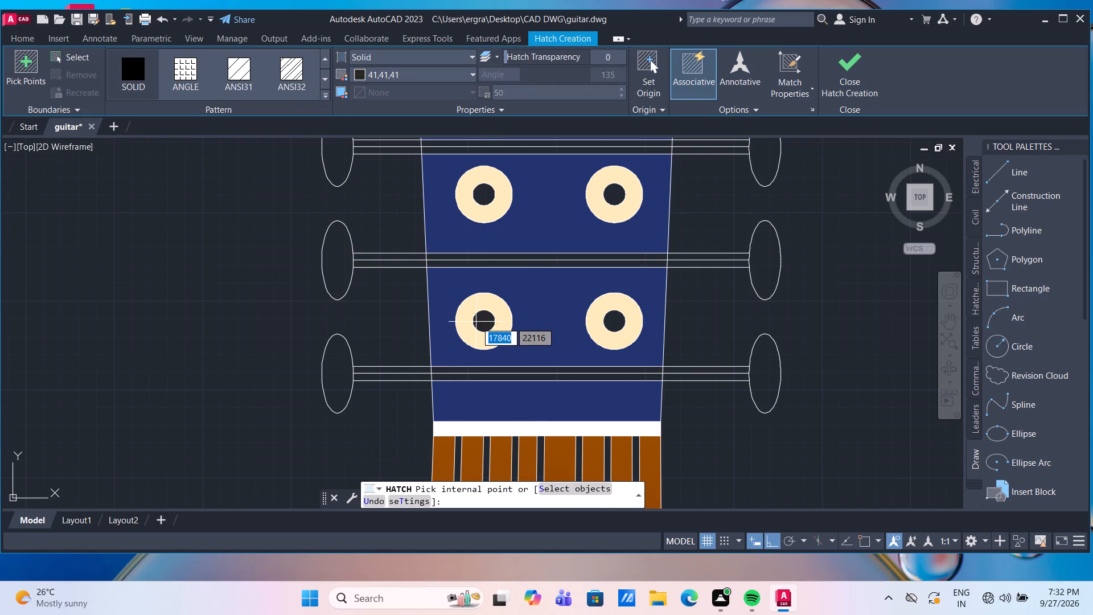
{"action": "left_click", "coordinate": [486, 320]}
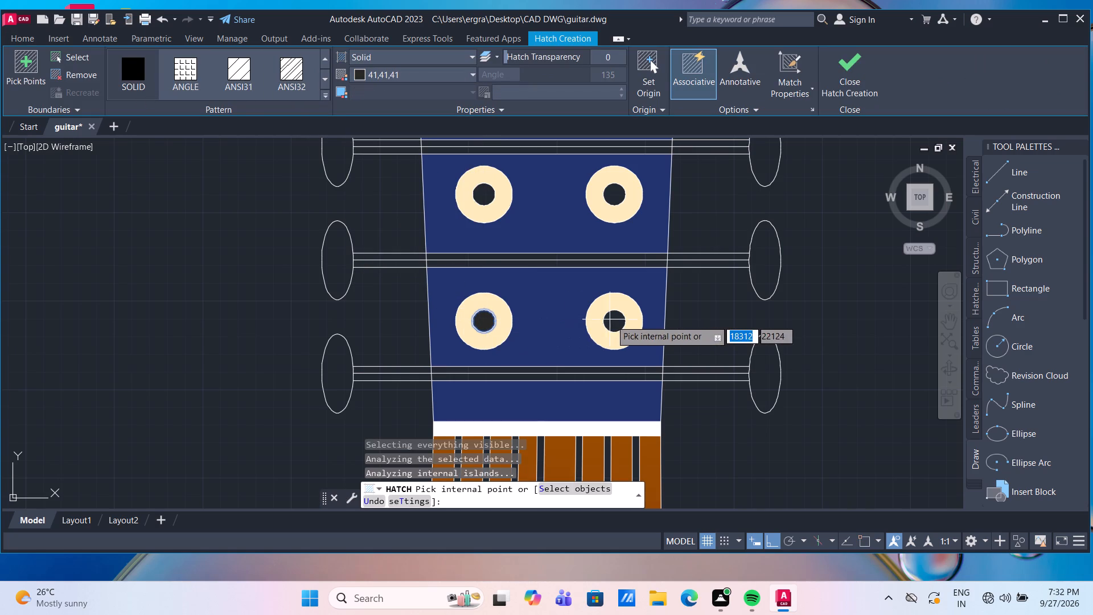
{"action": "left_click", "coordinate": [617, 323]}
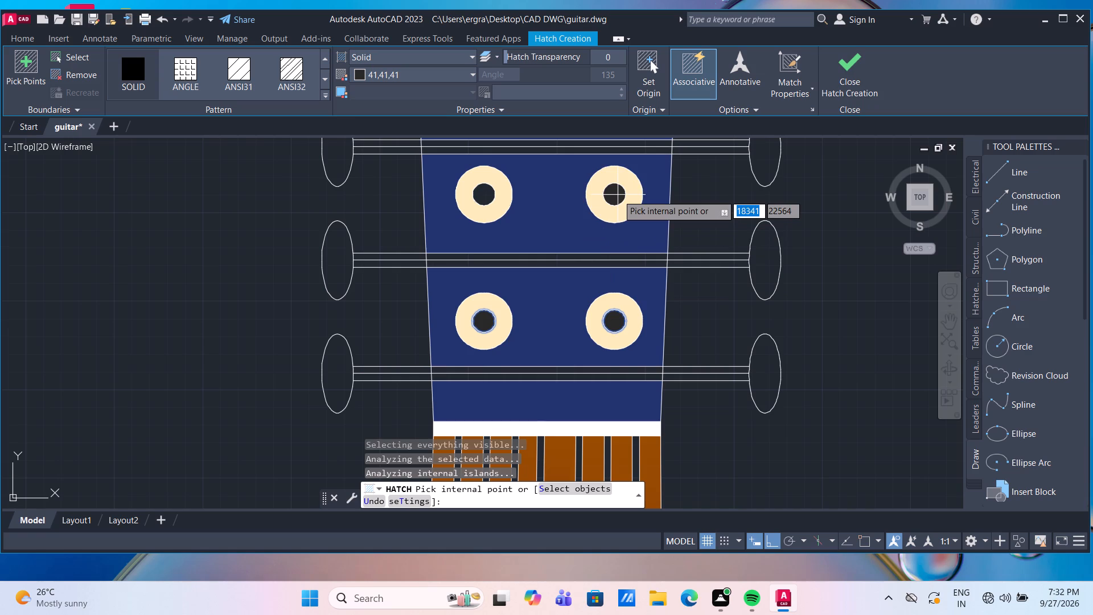
{"action": "left_click", "coordinate": [618, 195]}
{"action": "left_click", "coordinate": [485, 196]}
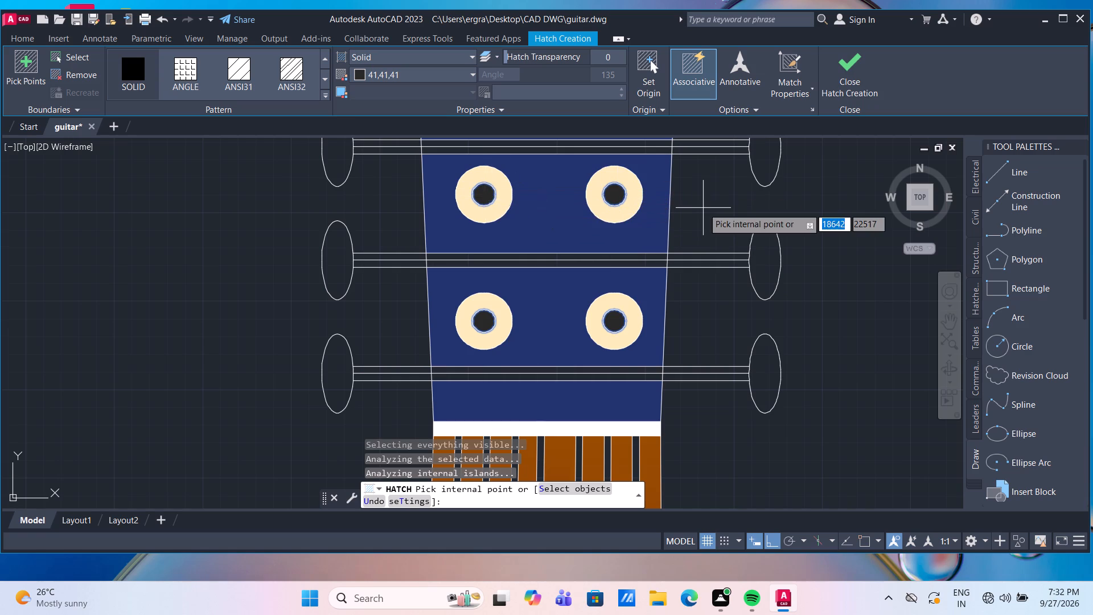
{"action": "middle_click_drag", "start_coordinate": [703, 208], "coordinate": [691, 314]}
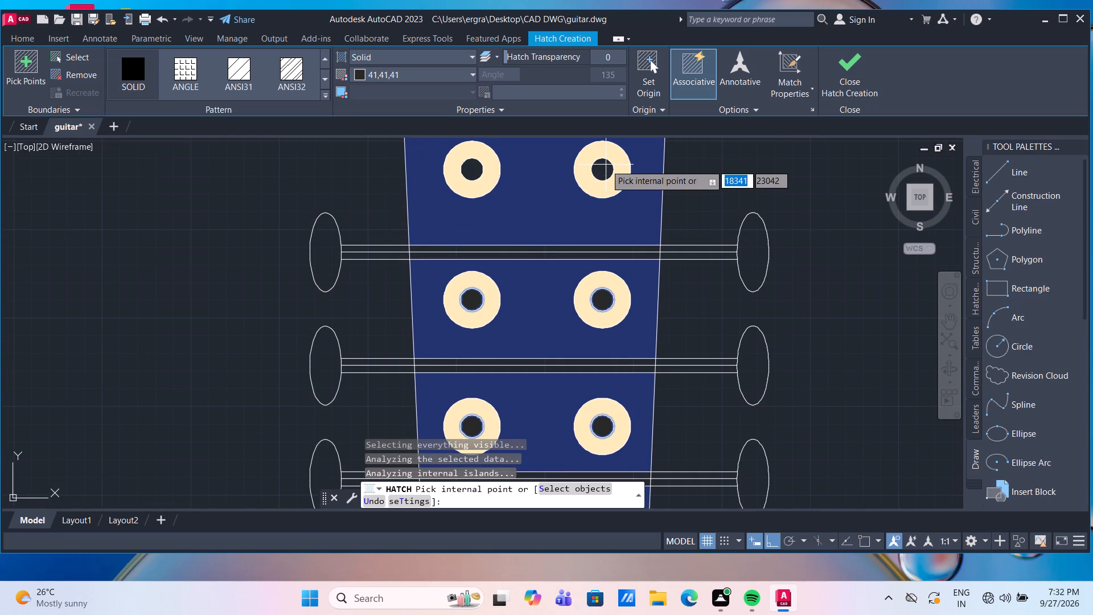
{"action": "left_click", "coordinate": [606, 169]}
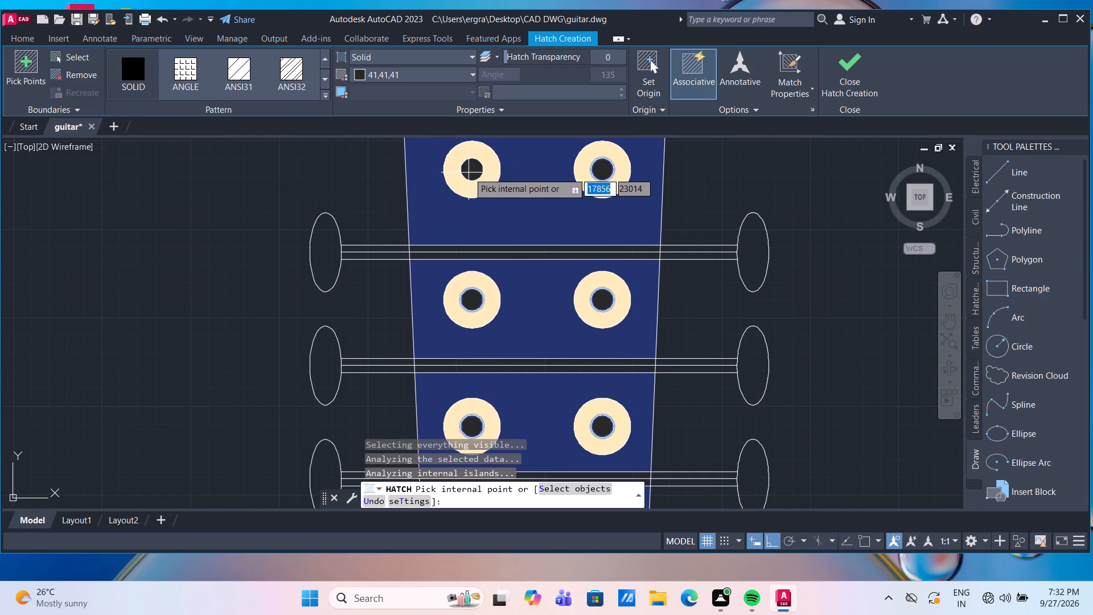
{"action": "left_click", "coordinate": [469, 173]}
{"action": "key", "text": "Escape"}
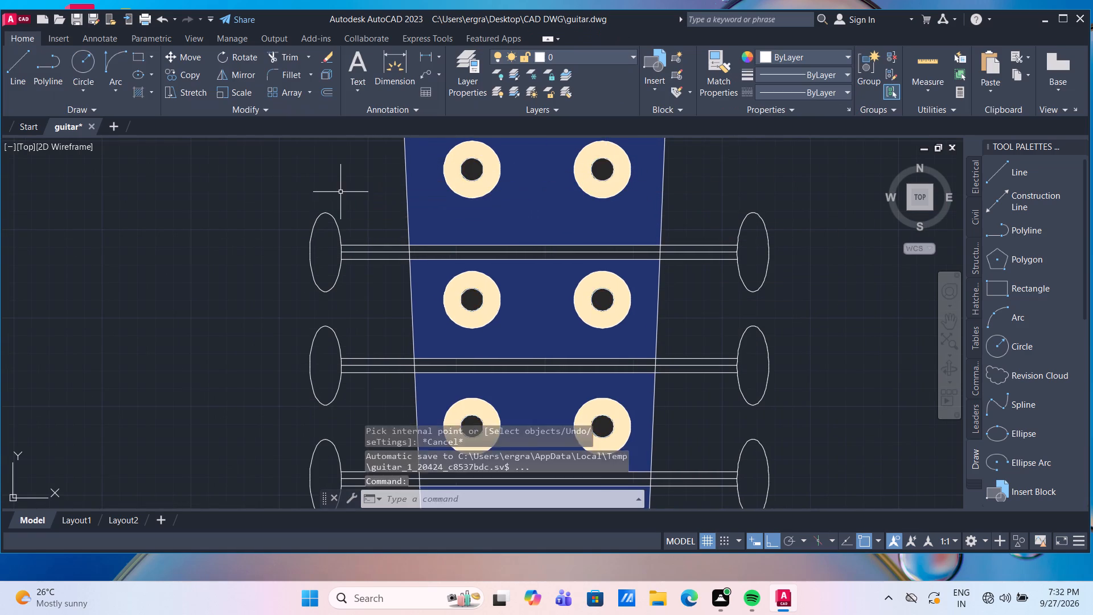
Hatch the three right tuner knobs and the two lower left knobs with a solid fill in colour 99,100,102.
{"action": "scroll", "coordinate": [340, 192], "scroll_direction": "down", "scroll_amount": 3}
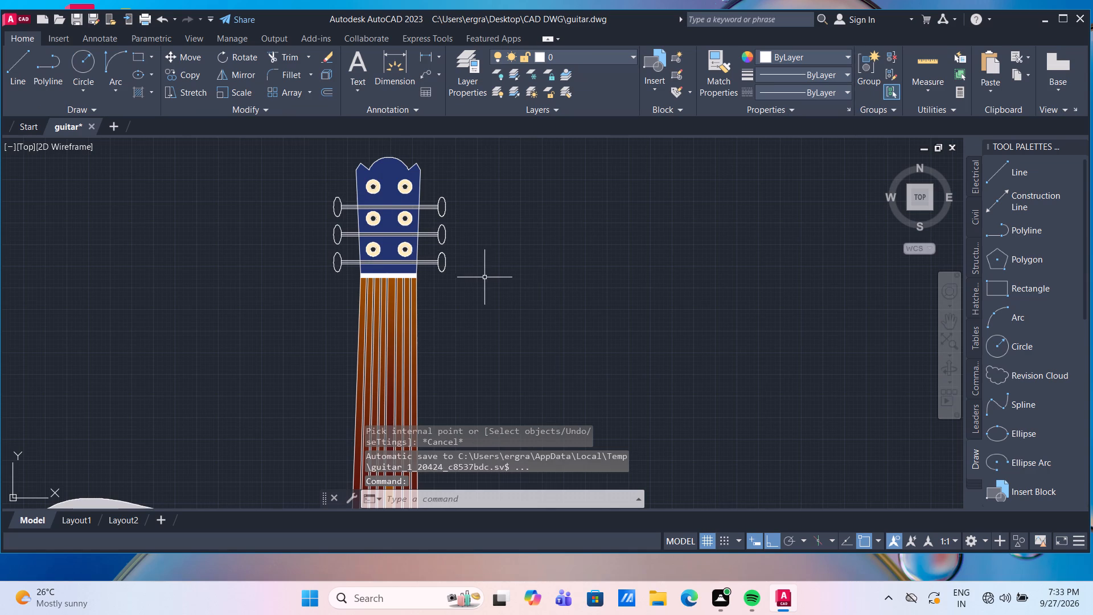
{"action": "scroll", "coordinate": [450, 238], "scroll_direction": "up", "scroll_amount": 2}
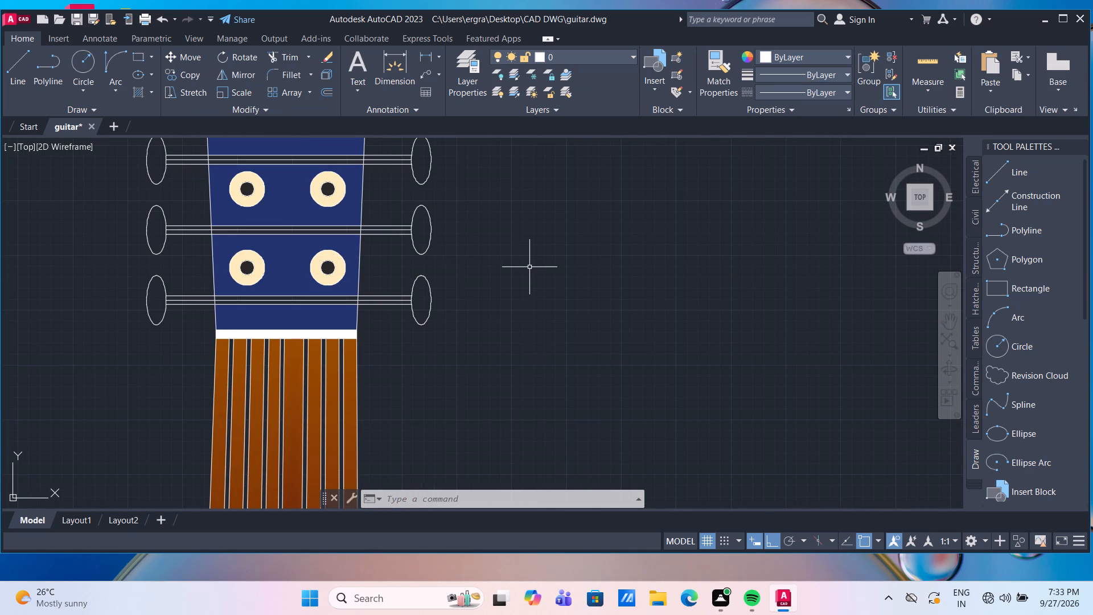
{"action": "left_click", "coordinate": [145, 94]}
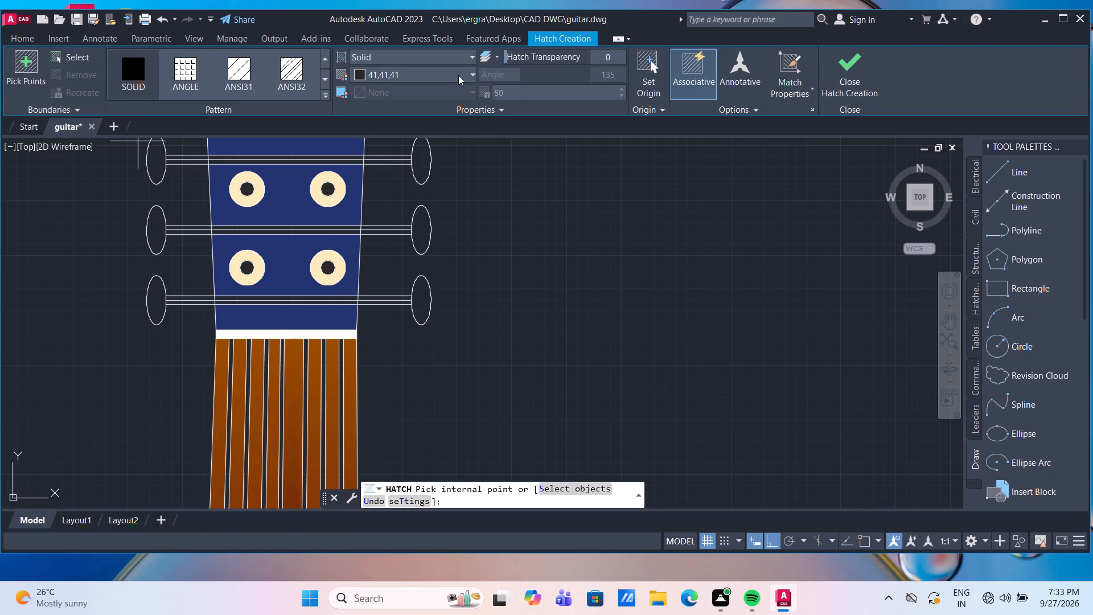
{"action": "left_click", "coordinate": [459, 75]}
{"action": "left_click", "coordinate": [360, 151]}
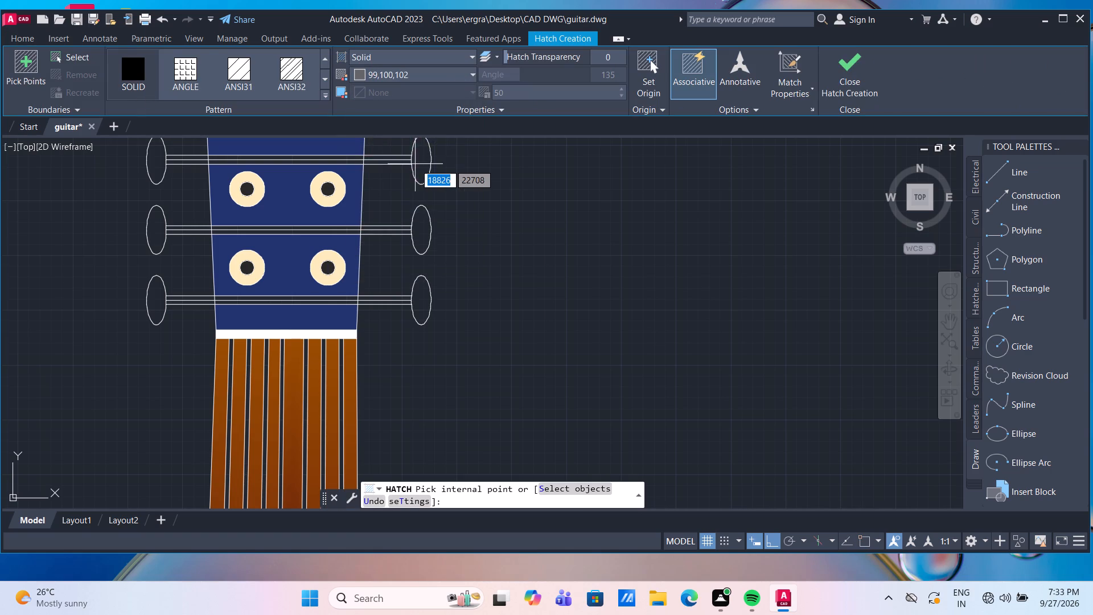
{"action": "left_click", "coordinate": [422, 163]}
{"action": "left_click", "coordinate": [427, 233]}
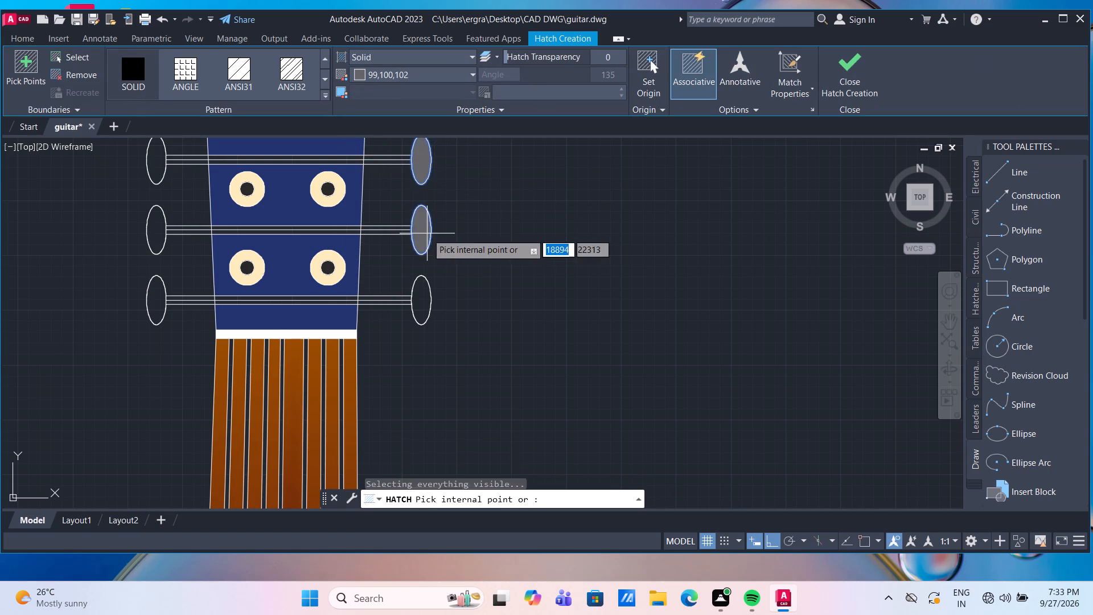
{"action": "left_click", "coordinate": [428, 300]}
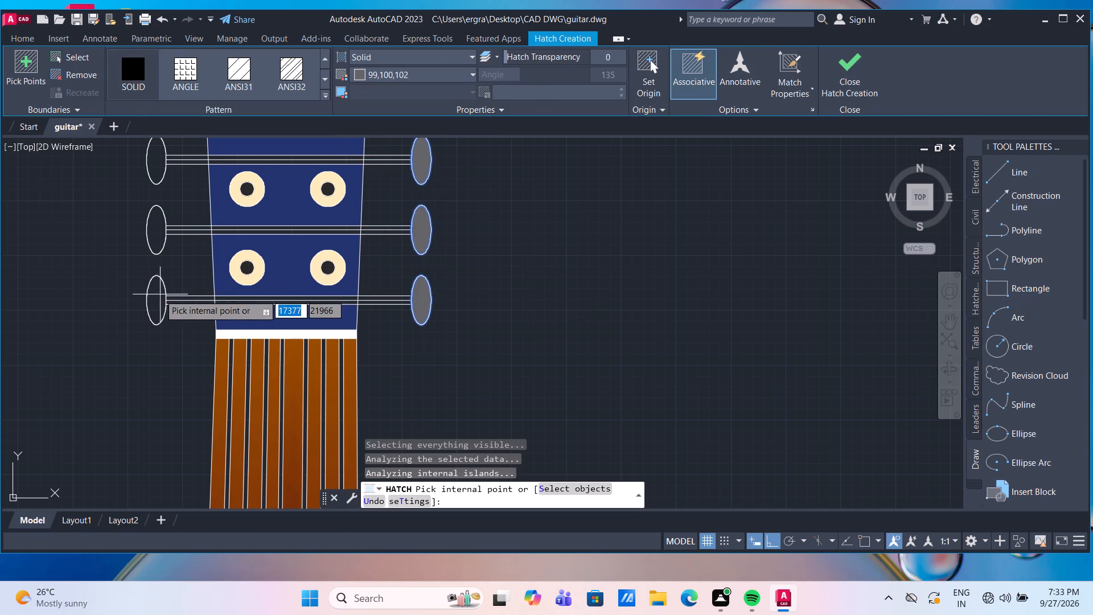
{"action": "left_click", "coordinate": [158, 295]}
{"action": "left_click", "coordinate": [154, 232]}
Hatch the remaining upper-left tuner knob with a solid fill in colour 99,100,102.
{"action": "left_click", "coordinate": [153, 171]}
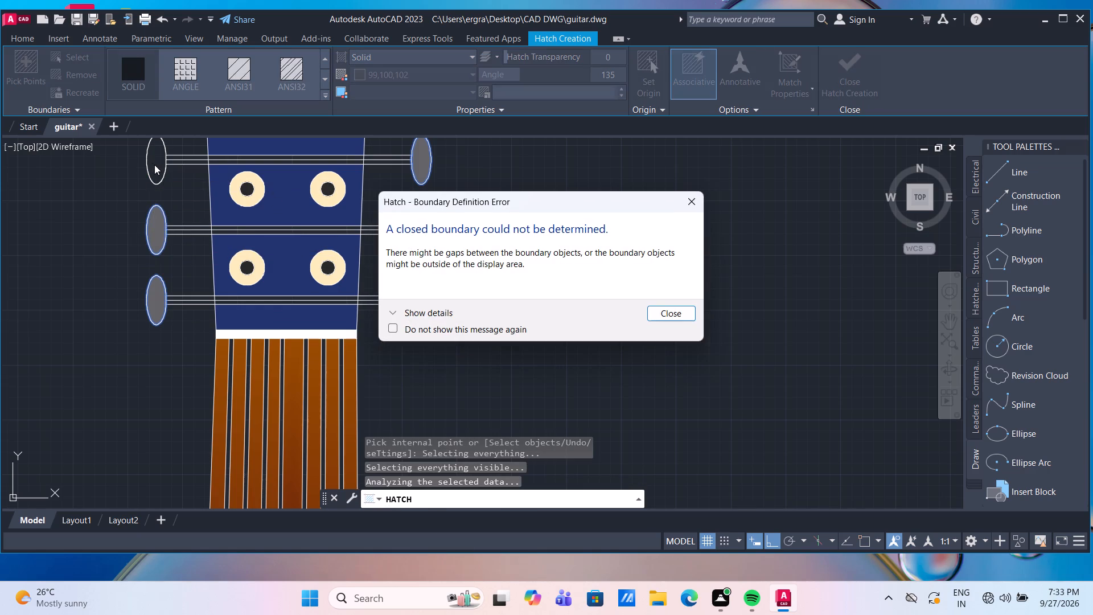
{"action": "key", "text": "Escape"}
{"action": "left_click", "coordinate": [159, 155]}
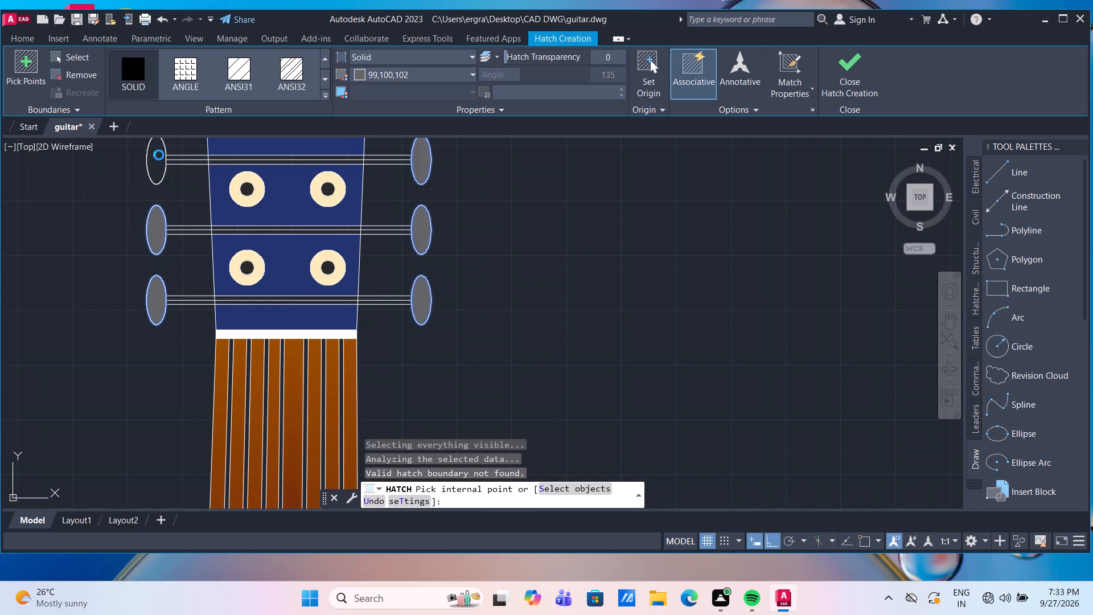
{"action": "key", "text": "Escape"}
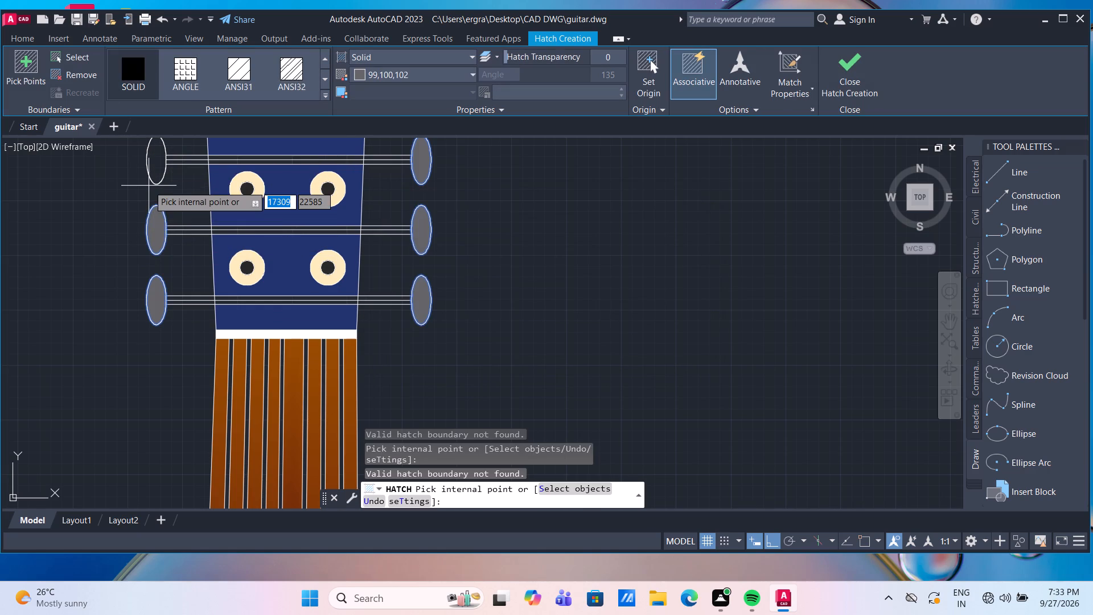
{"action": "middle_click_drag", "start_coordinate": [145, 180], "coordinate": [149, 228]}
{"action": "left_click", "coordinate": [158, 206]}
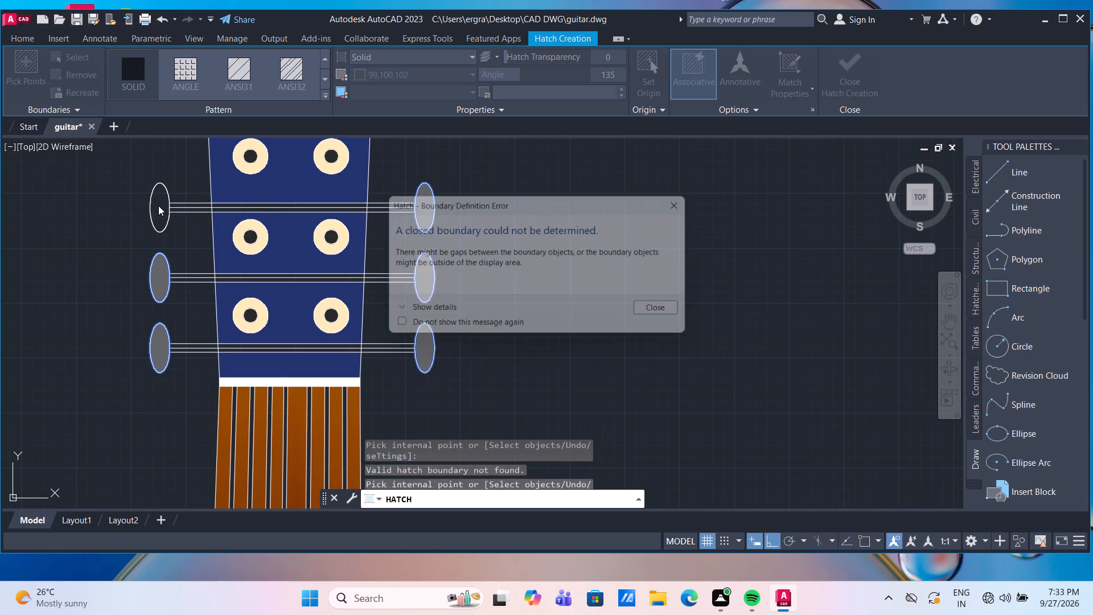
{"action": "key", "text": "Escape"}
{"action": "scroll", "coordinate": [149, 210], "scroll_direction": "up", "scroll_amount": 1}
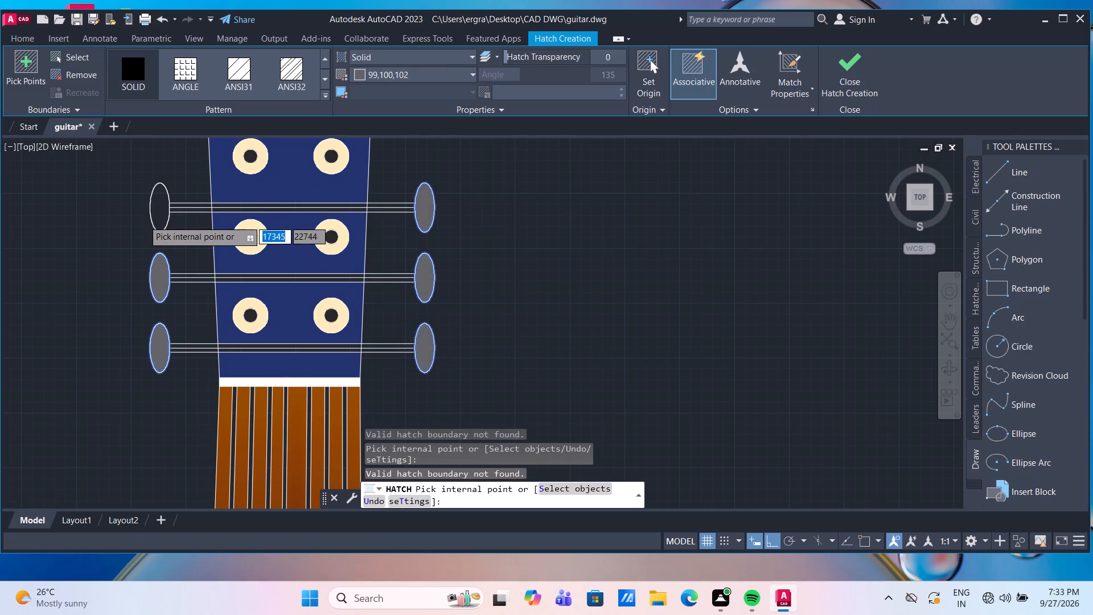
{"action": "left_click", "coordinate": [153, 208]}
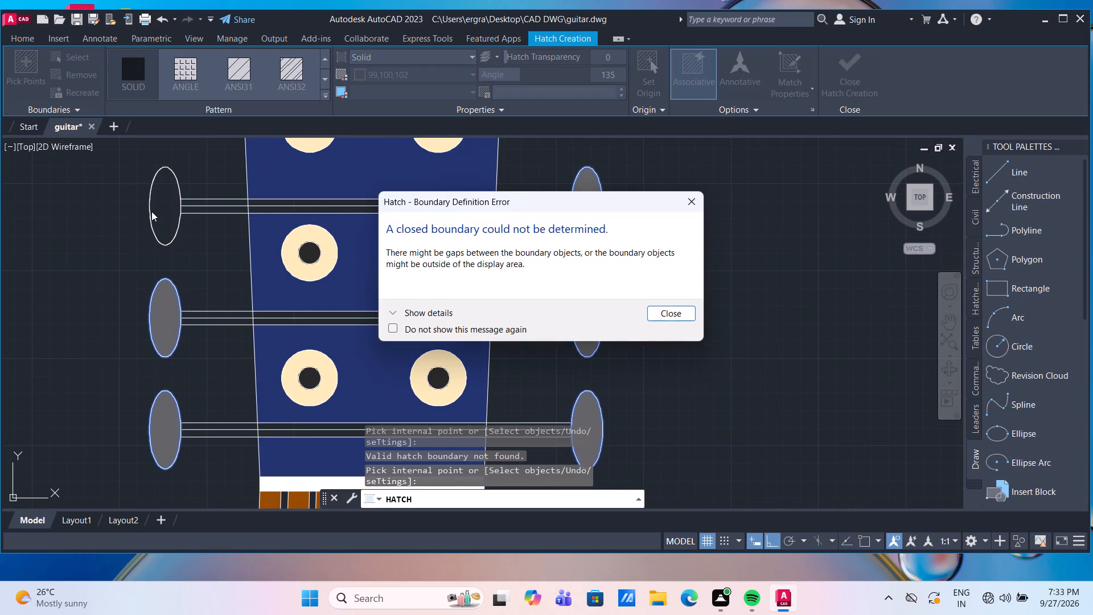
{"action": "left_click", "coordinate": [680, 313]}
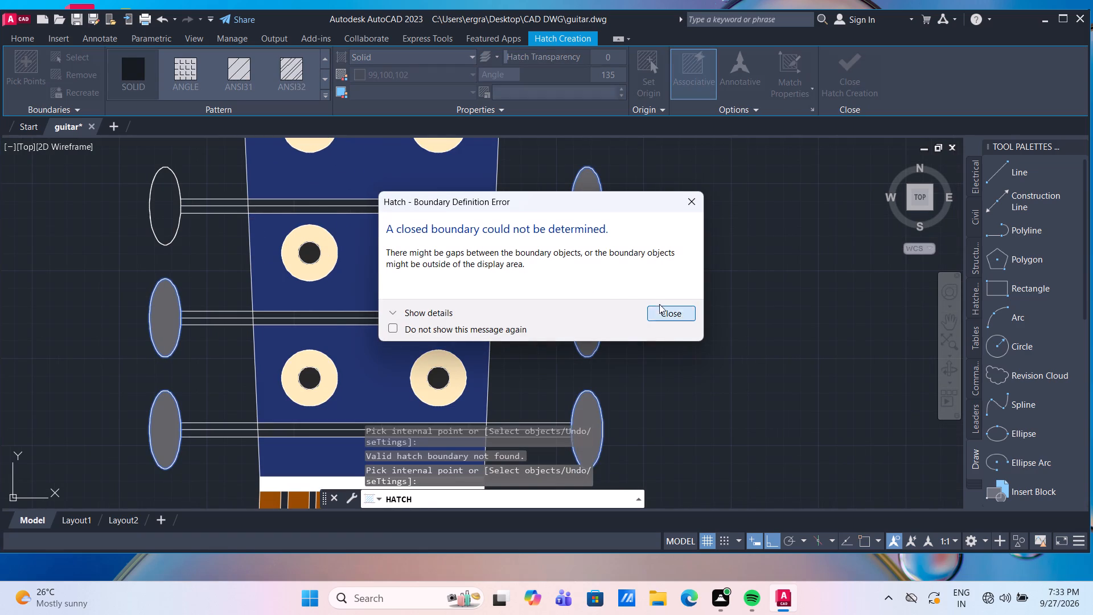
{"action": "key", "text": "Escape"}
{"action": "scroll", "coordinate": [138, 204], "scroll_direction": "up", "scroll_amount": 2}
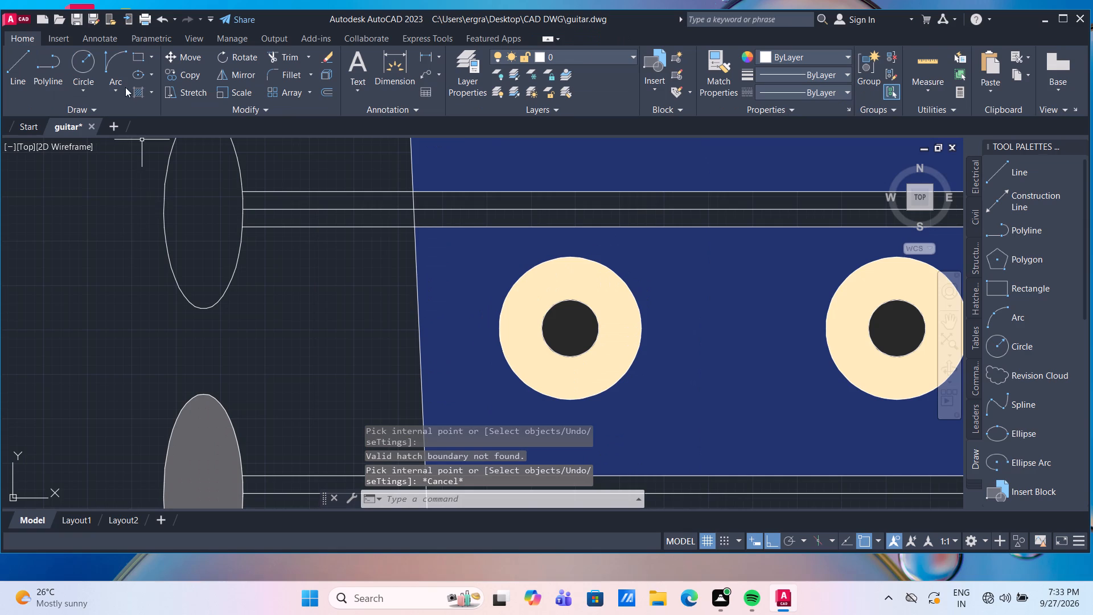
{"action": "left_click", "coordinate": [132, 95]}
{"action": "left_click", "coordinate": [200, 217]}
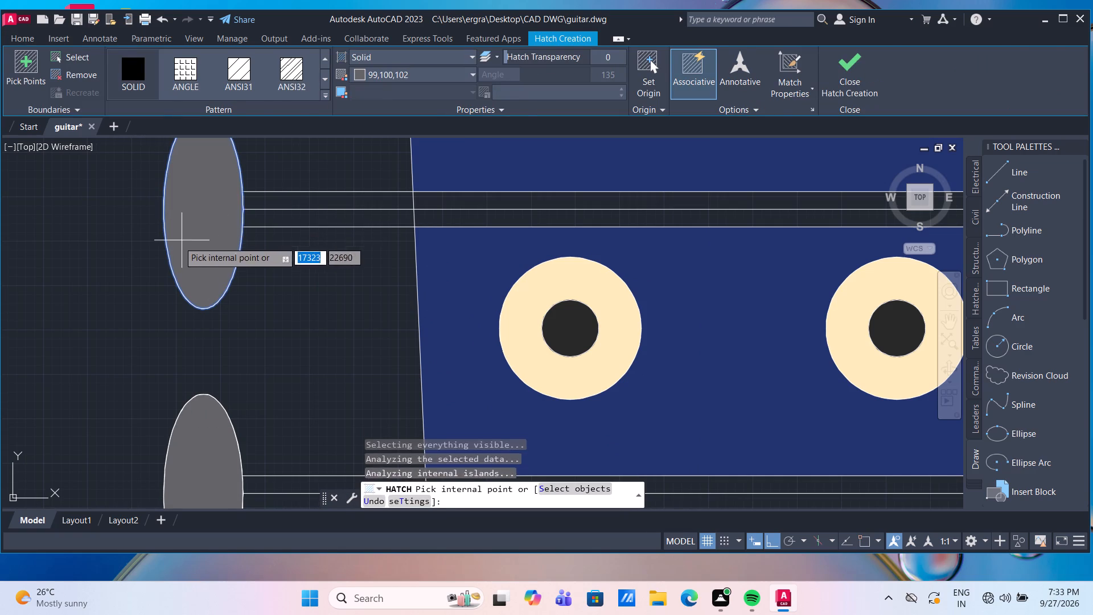
{"action": "key", "text": "Escape"}
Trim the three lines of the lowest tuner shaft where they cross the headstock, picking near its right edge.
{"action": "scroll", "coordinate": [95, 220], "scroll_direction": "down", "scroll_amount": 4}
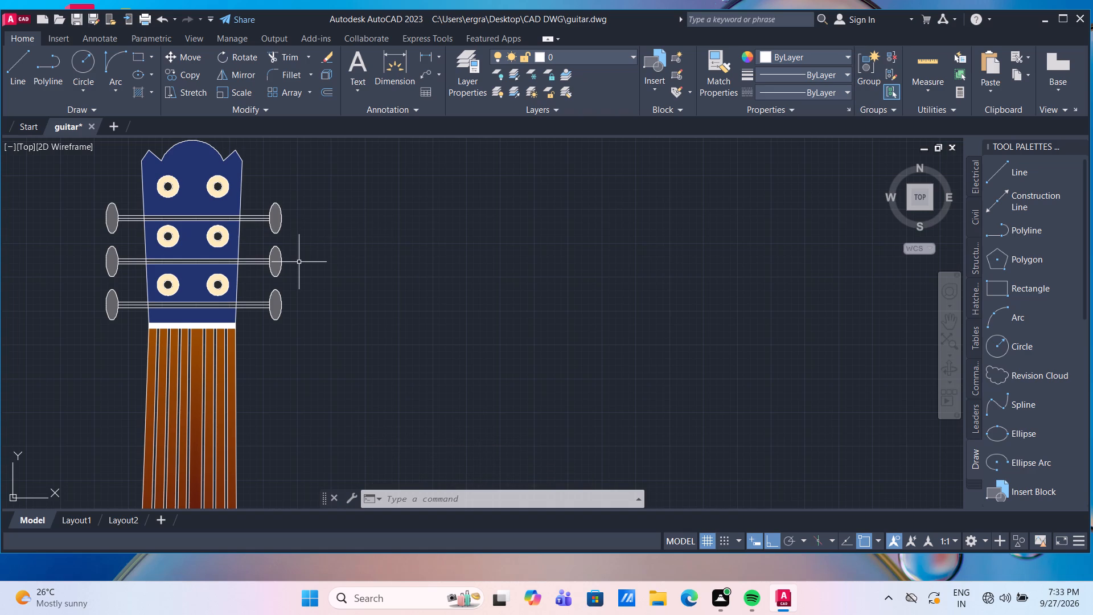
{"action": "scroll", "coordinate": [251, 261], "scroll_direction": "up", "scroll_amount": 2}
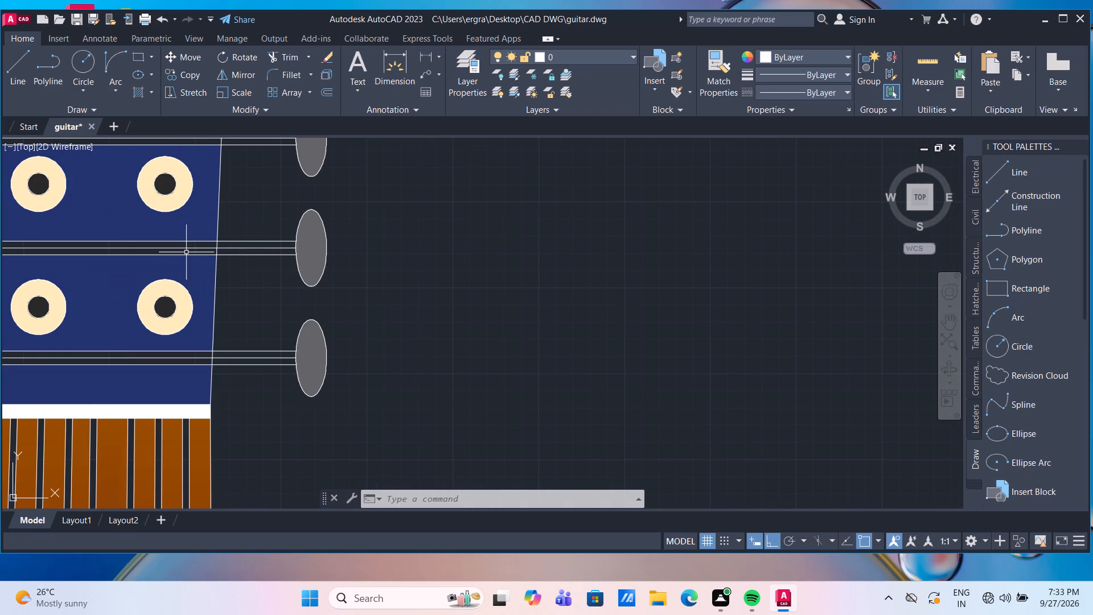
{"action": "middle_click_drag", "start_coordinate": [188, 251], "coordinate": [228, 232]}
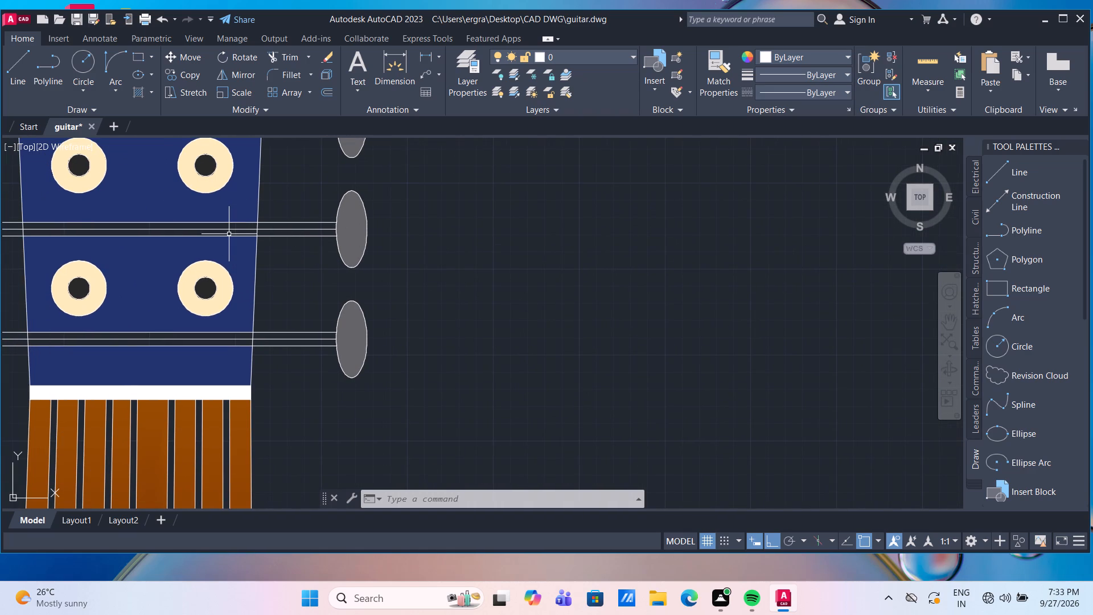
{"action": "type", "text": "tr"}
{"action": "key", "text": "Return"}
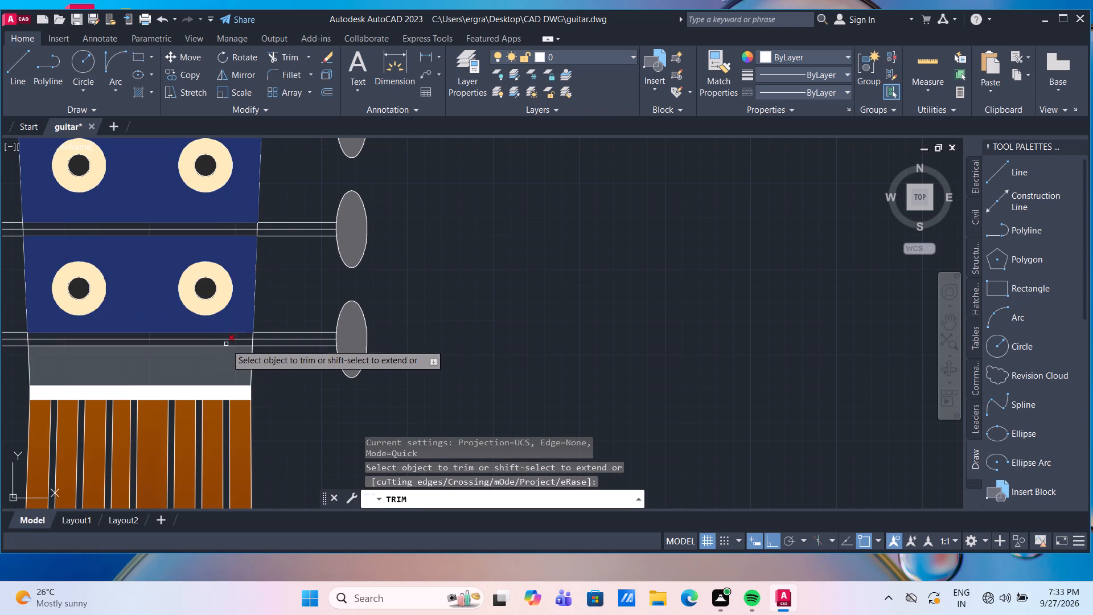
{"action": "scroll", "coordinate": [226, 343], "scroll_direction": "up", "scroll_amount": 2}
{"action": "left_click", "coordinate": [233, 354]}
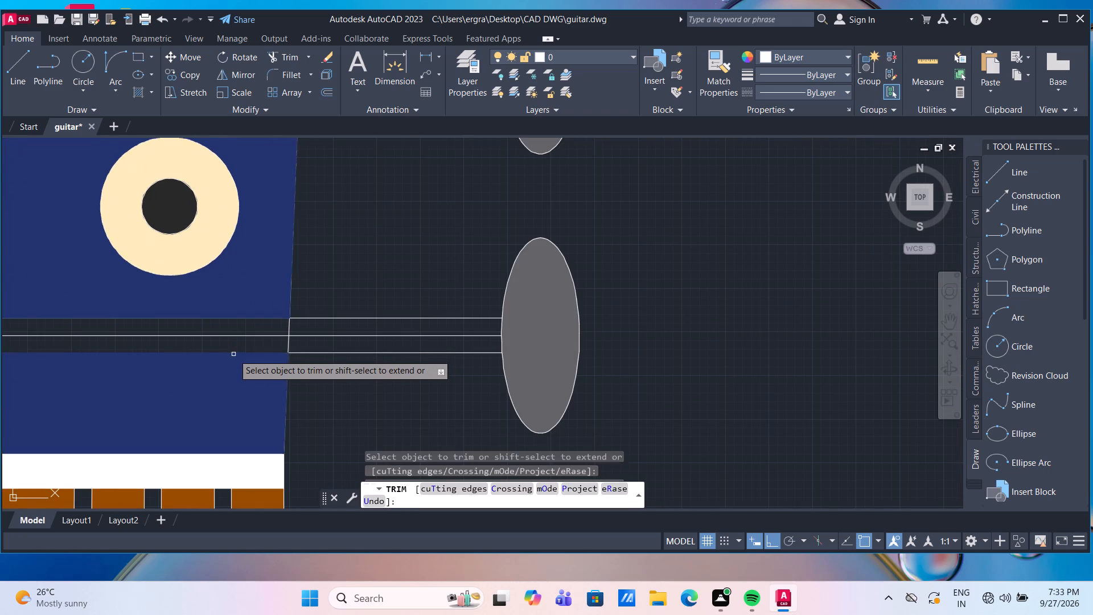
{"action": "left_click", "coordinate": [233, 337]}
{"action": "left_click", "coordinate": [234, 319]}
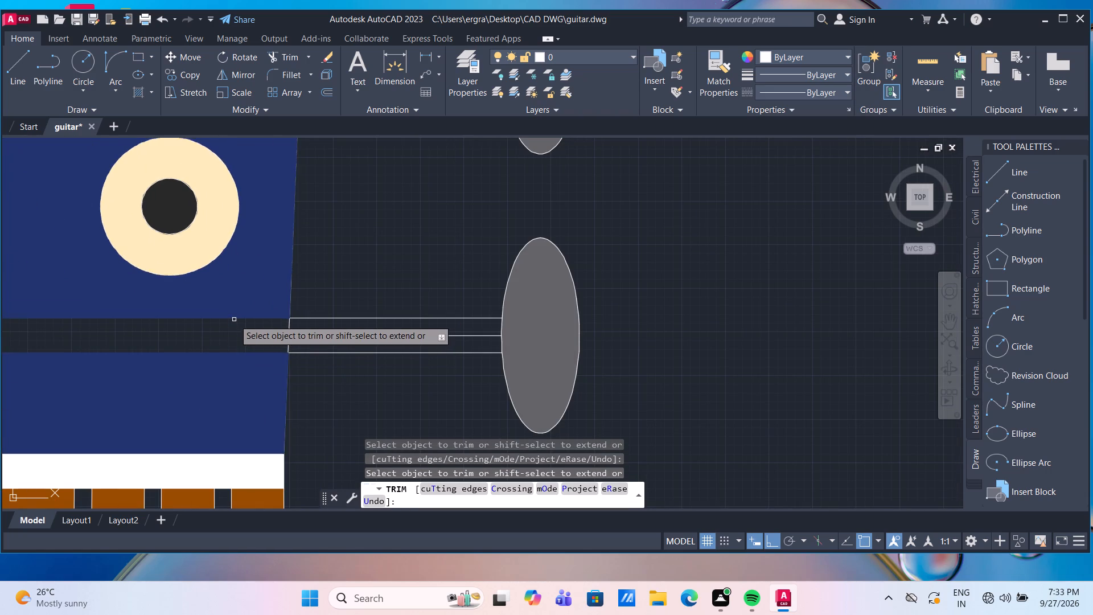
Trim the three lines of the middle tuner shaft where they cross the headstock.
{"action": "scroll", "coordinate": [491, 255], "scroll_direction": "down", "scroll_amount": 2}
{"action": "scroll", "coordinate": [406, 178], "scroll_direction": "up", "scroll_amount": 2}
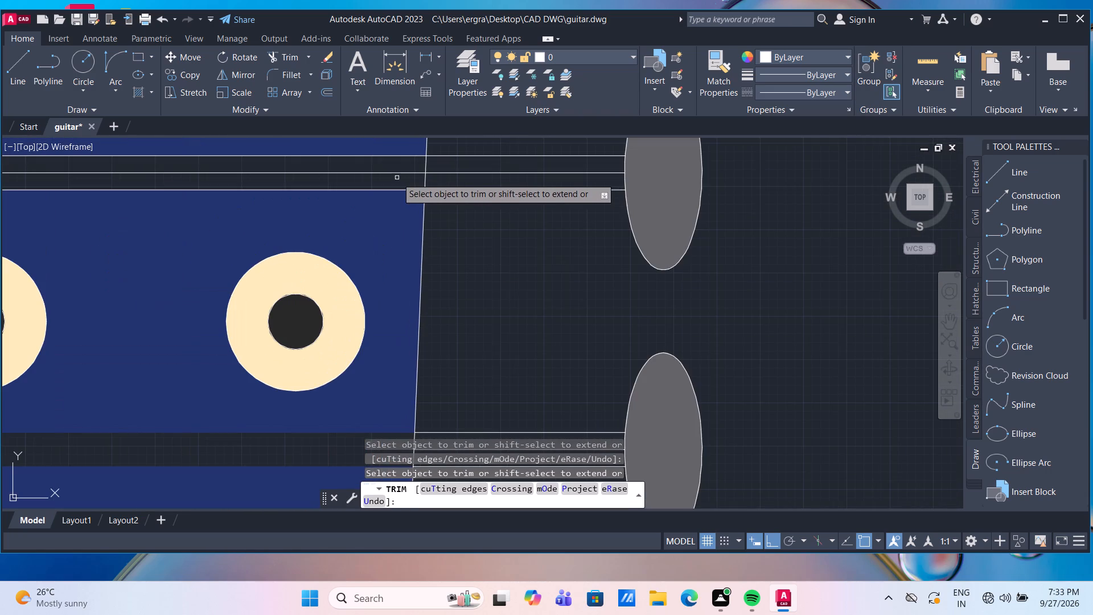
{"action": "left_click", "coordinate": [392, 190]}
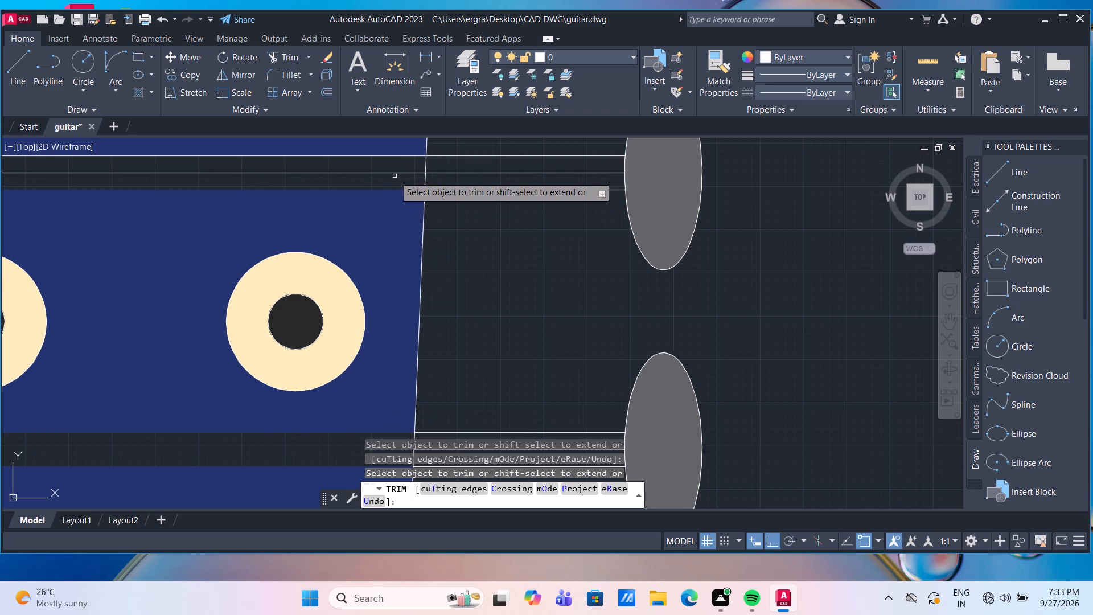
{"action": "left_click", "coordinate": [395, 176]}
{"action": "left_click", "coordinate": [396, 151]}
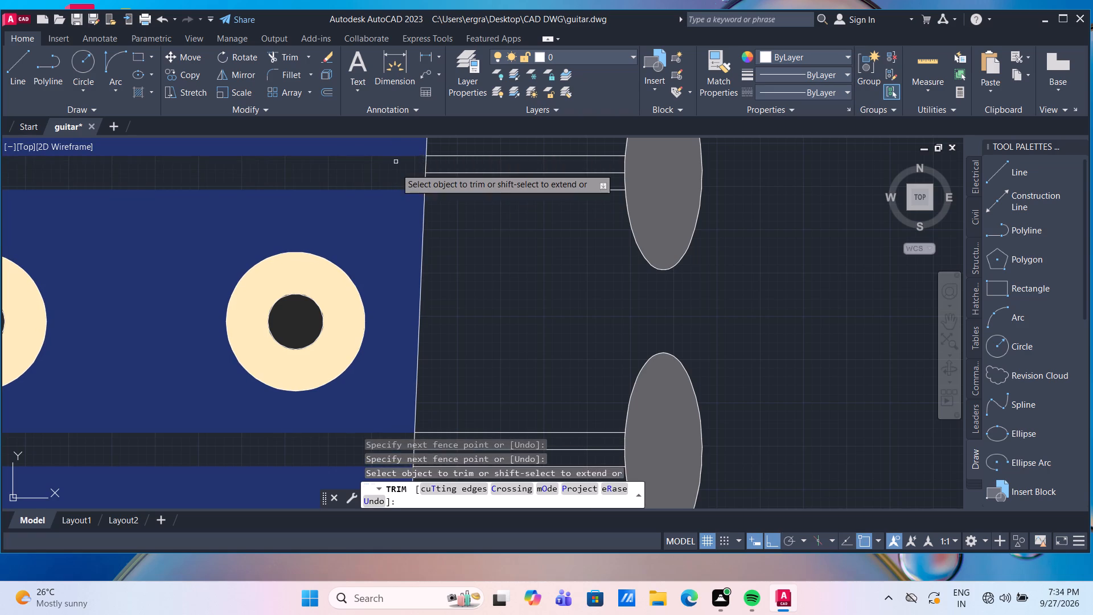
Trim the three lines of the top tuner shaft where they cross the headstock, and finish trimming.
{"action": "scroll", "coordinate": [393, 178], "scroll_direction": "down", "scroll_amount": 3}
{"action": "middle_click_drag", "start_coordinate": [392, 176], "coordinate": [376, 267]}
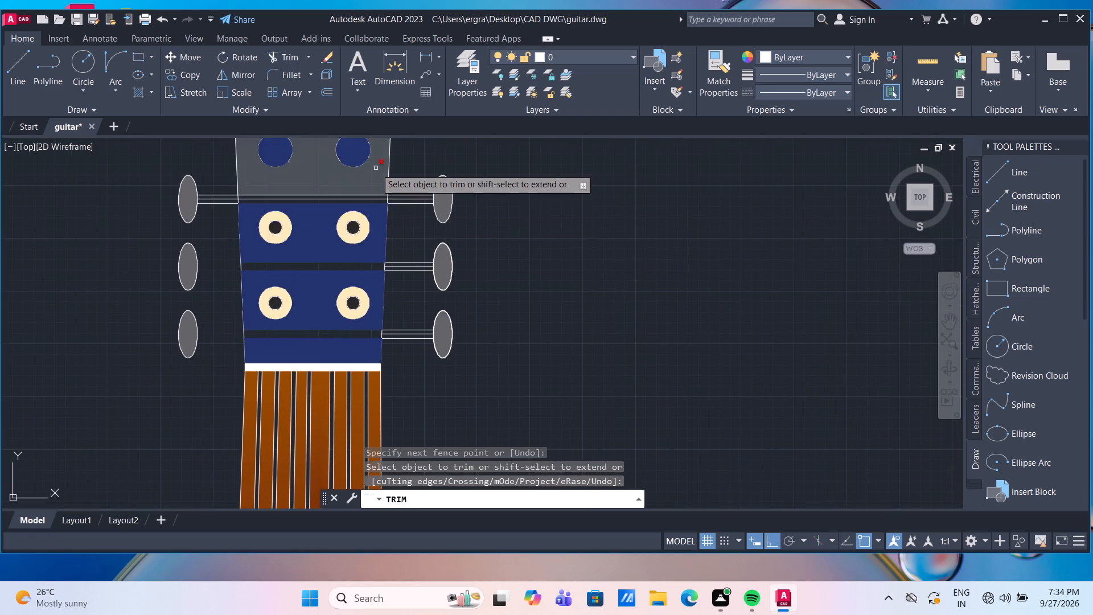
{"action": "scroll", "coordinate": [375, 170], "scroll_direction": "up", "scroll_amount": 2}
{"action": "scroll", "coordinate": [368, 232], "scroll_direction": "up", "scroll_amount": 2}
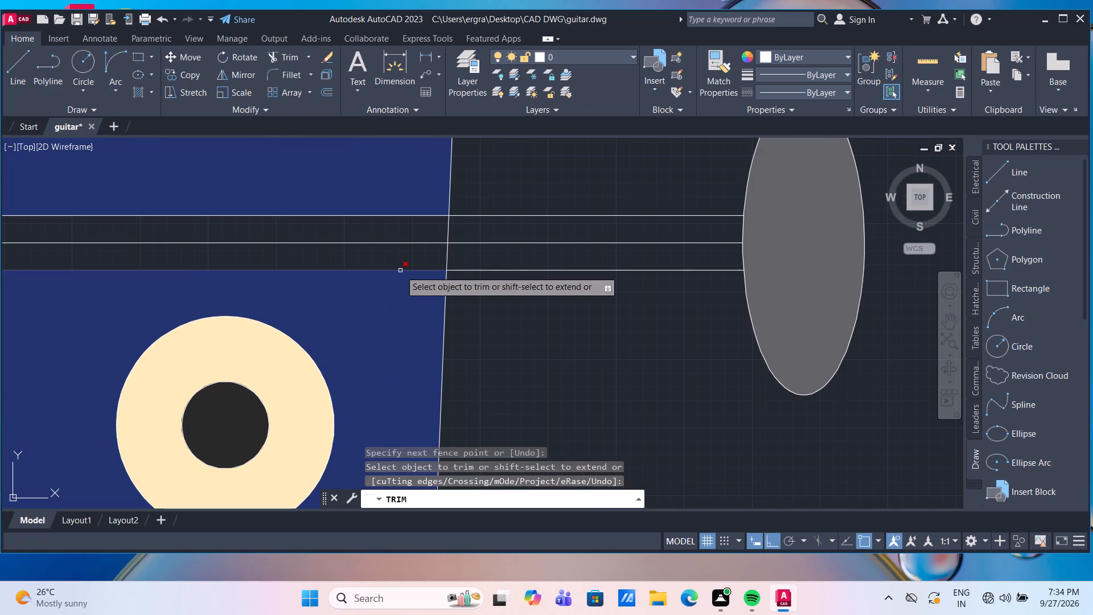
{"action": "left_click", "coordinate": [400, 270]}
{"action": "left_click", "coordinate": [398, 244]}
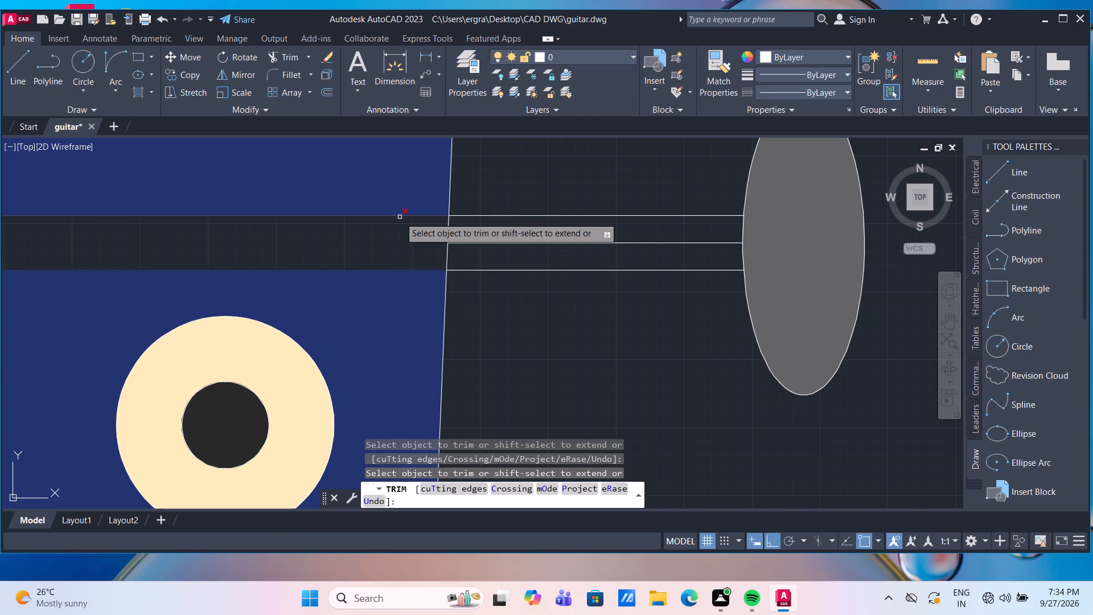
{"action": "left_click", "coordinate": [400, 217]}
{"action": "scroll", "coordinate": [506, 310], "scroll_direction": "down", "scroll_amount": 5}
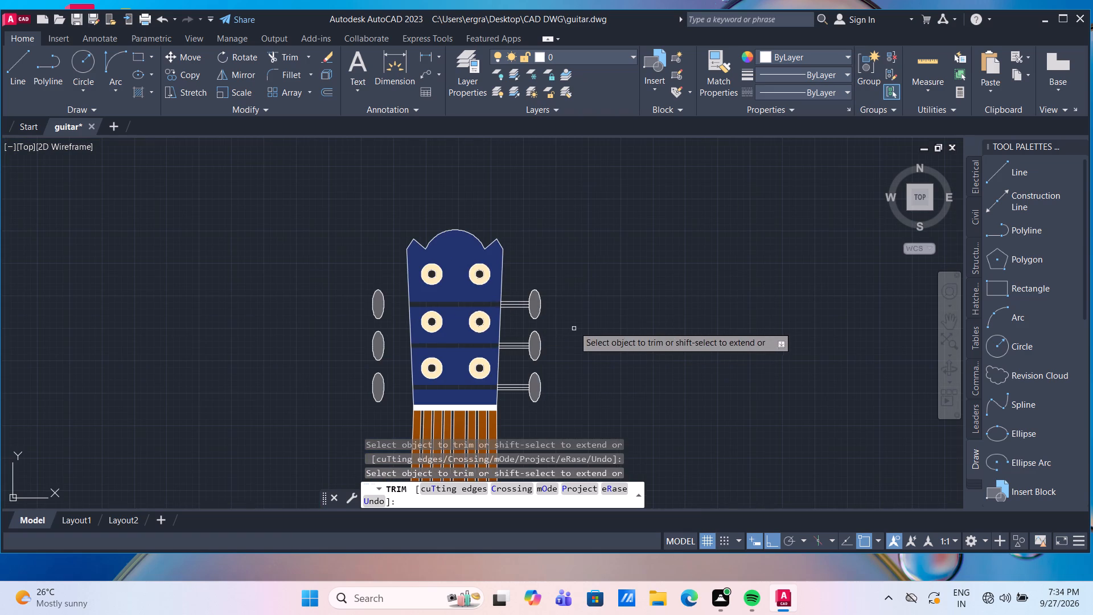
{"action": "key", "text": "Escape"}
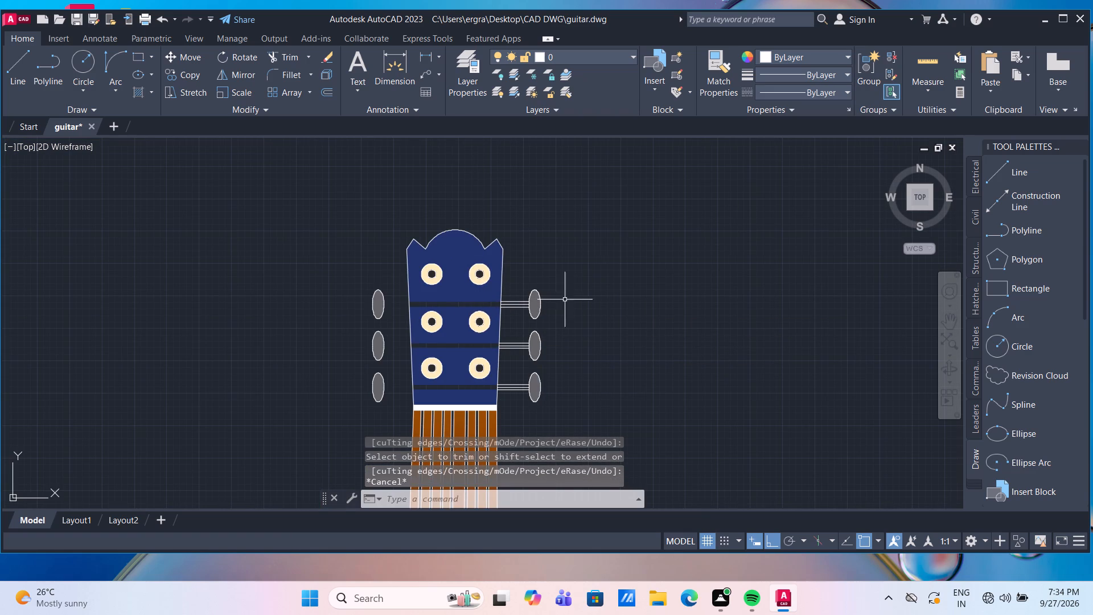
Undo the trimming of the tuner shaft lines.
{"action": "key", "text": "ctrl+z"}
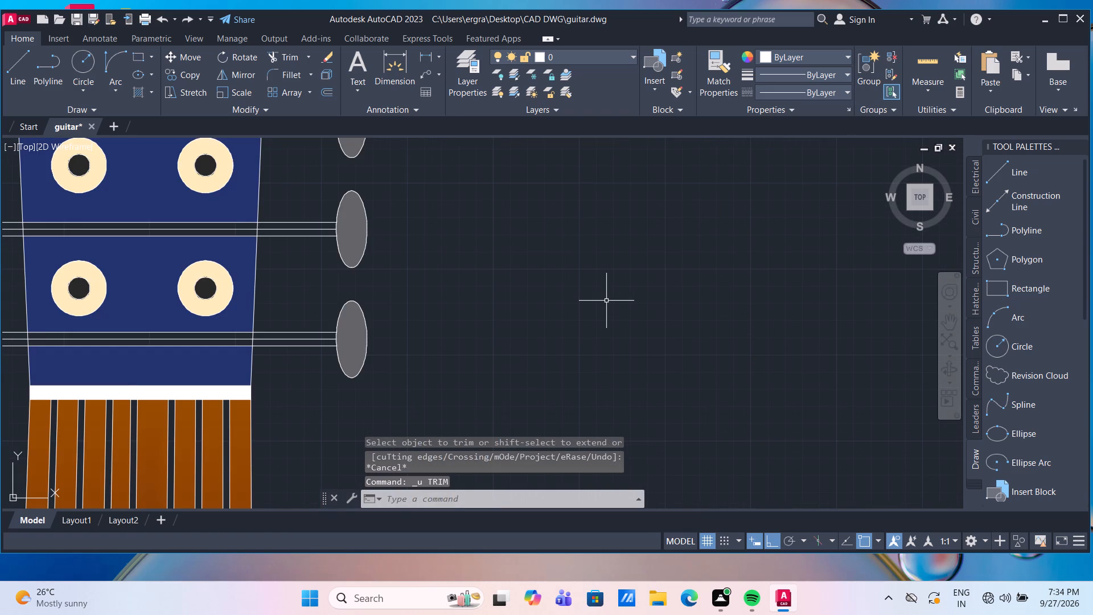
Trim the three lines of the lowest tuner shaft between the headstock's left and right edges.
{"action": "scroll", "coordinate": [606, 301], "scroll_direction": "down", "scroll_amount": 2}
{"action": "scroll", "coordinate": [445, 337], "scroll_direction": "up", "scroll_amount": 2}
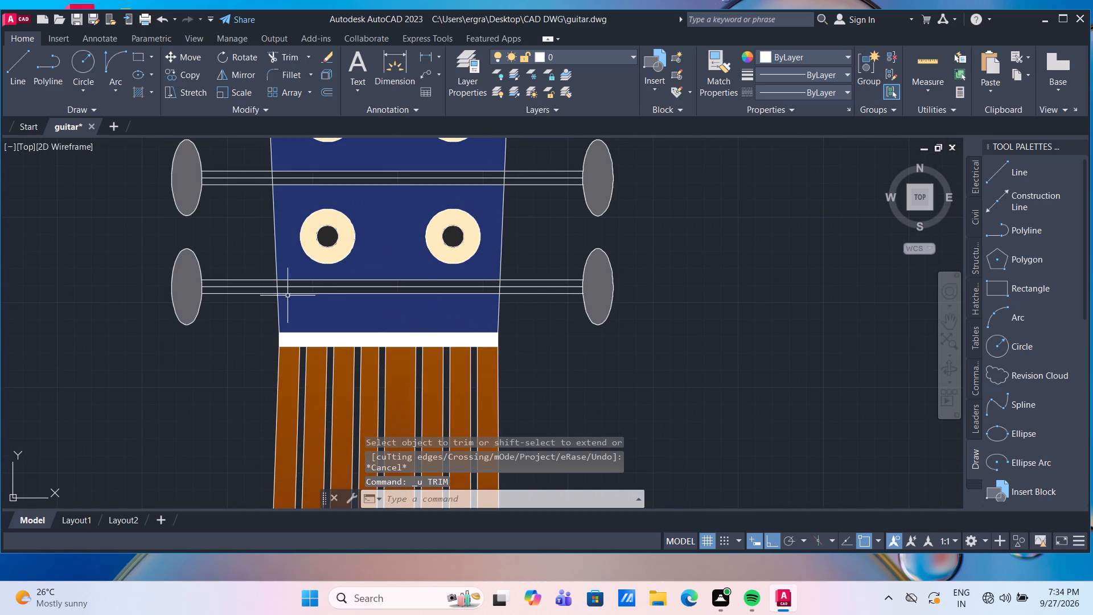
{"action": "scroll", "coordinate": [287, 296], "scroll_direction": "up", "scroll_amount": 2}
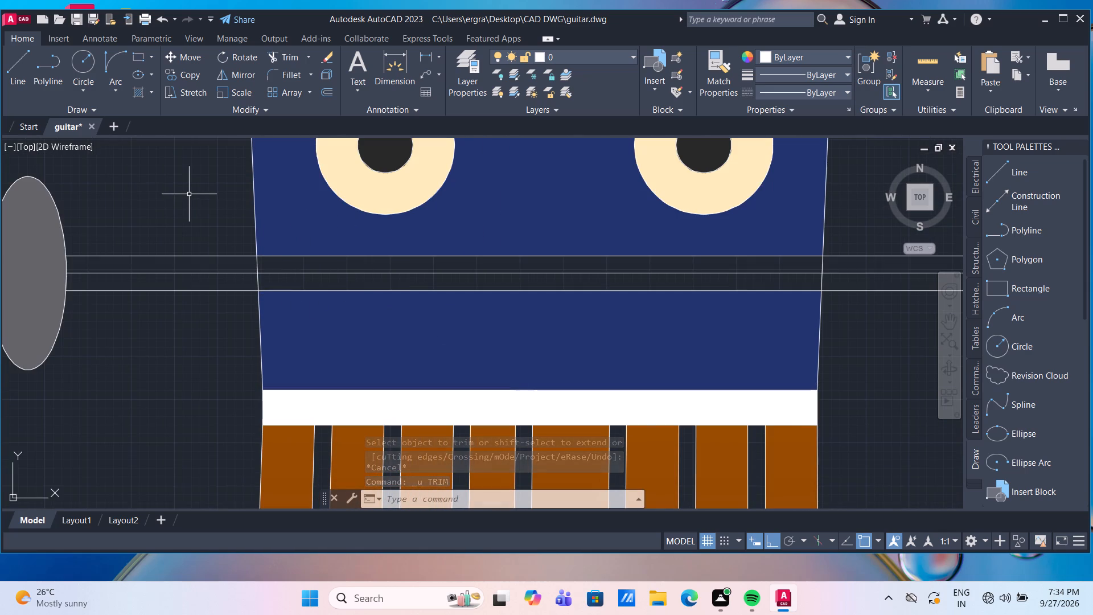
{"action": "type", "text": "tr"}
{"action": "key", "text": "Return"}
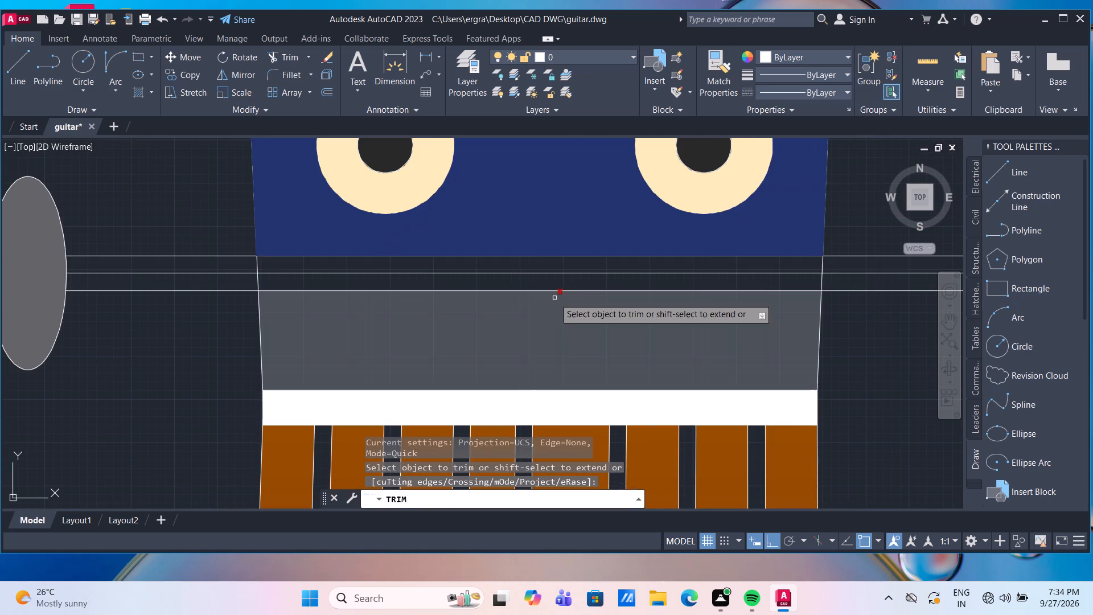
{"action": "left_click", "coordinate": [552, 274]}
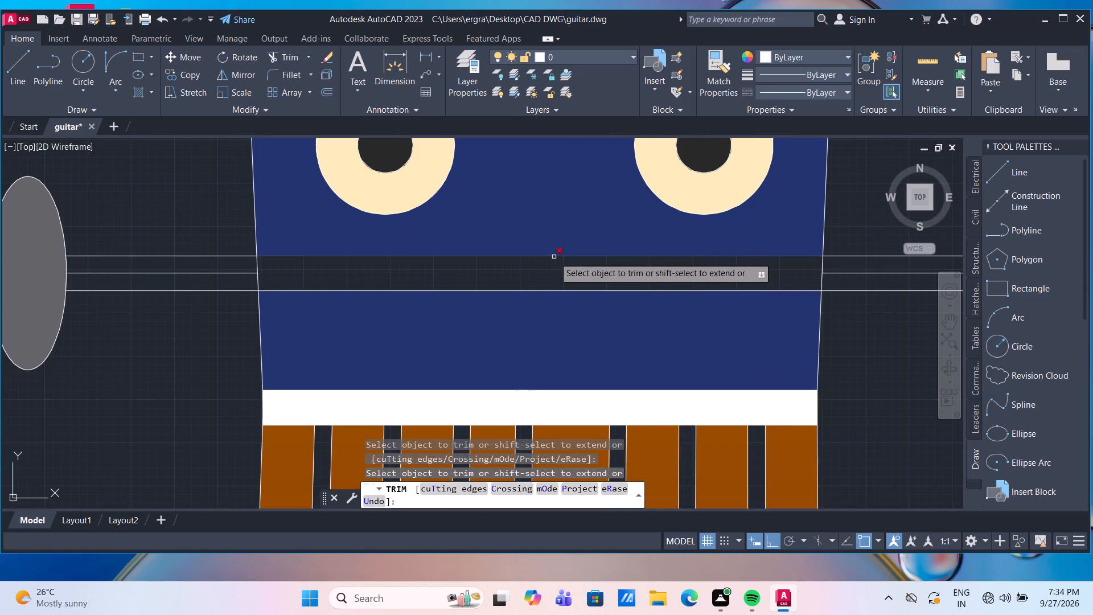
{"action": "left_click", "coordinate": [554, 257]}
{"action": "left_click", "coordinate": [570, 291]}
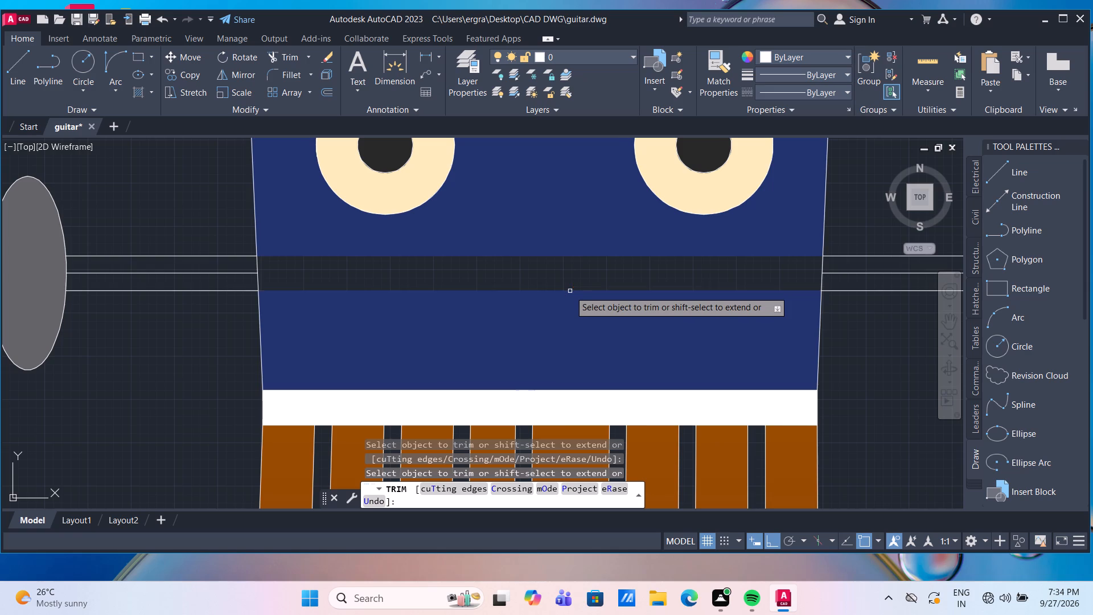
Trim the three lines of the middle tuner shaft between the headstock's left and right edges.
{"action": "scroll", "coordinate": [565, 281], "scroll_direction": "down", "scroll_amount": 2}
{"action": "scroll", "coordinate": [533, 162], "scroll_direction": "up", "scroll_amount": 2}
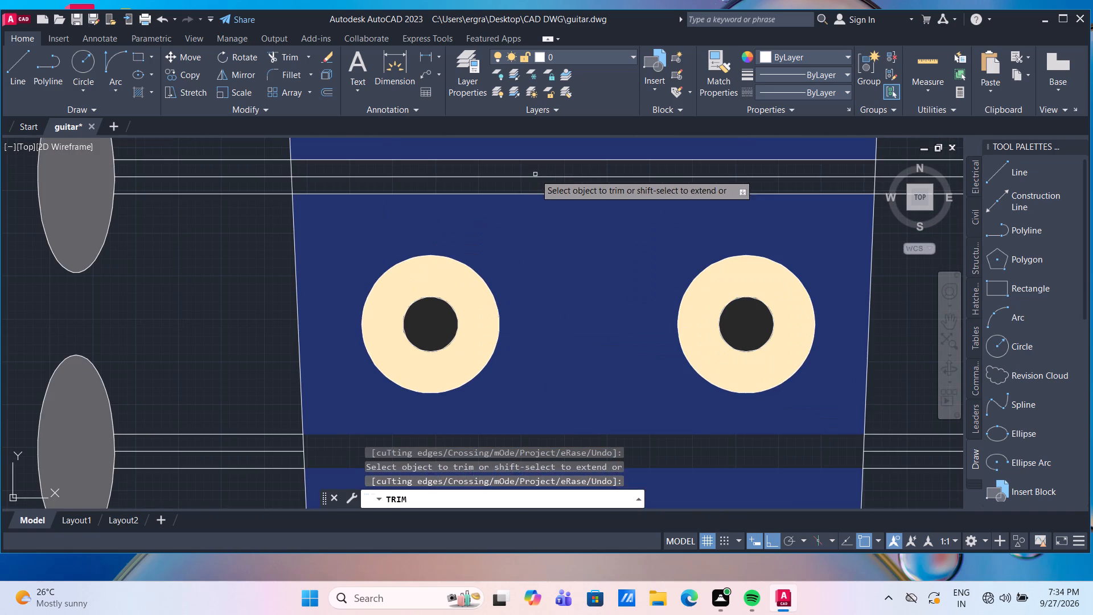
{"action": "left_click", "coordinate": [536, 177]}
{"action": "left_click", "coordinate": [544, 195]}
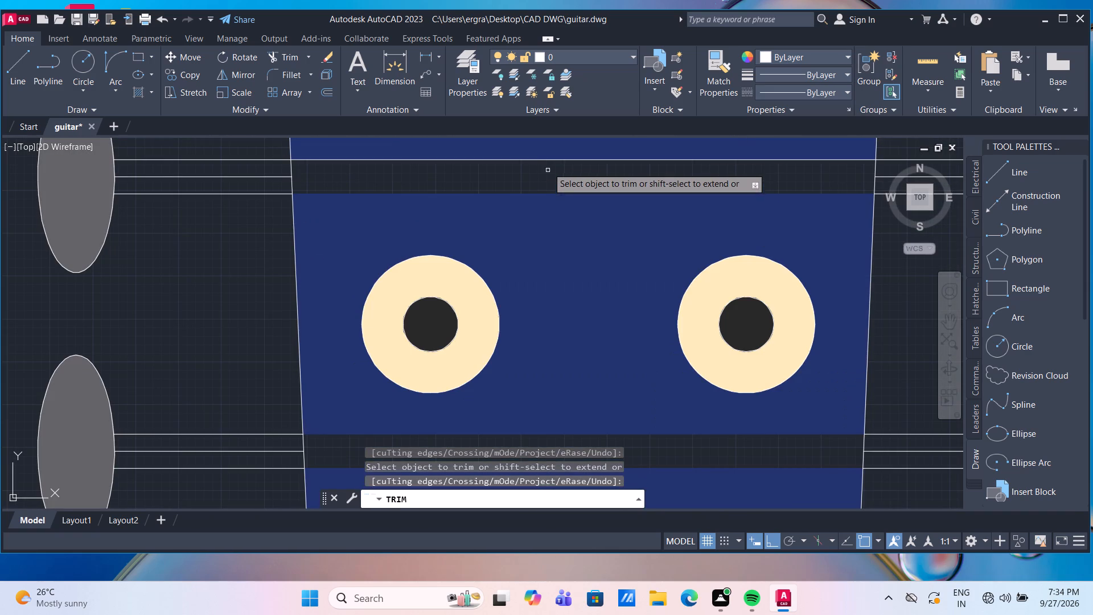
{"action": "left_click", "coordinate": [549, 161]}
{"action": "scroll", "coordinate": [548, 169], "scroll_direction": "down", "scroll_amount": 3}
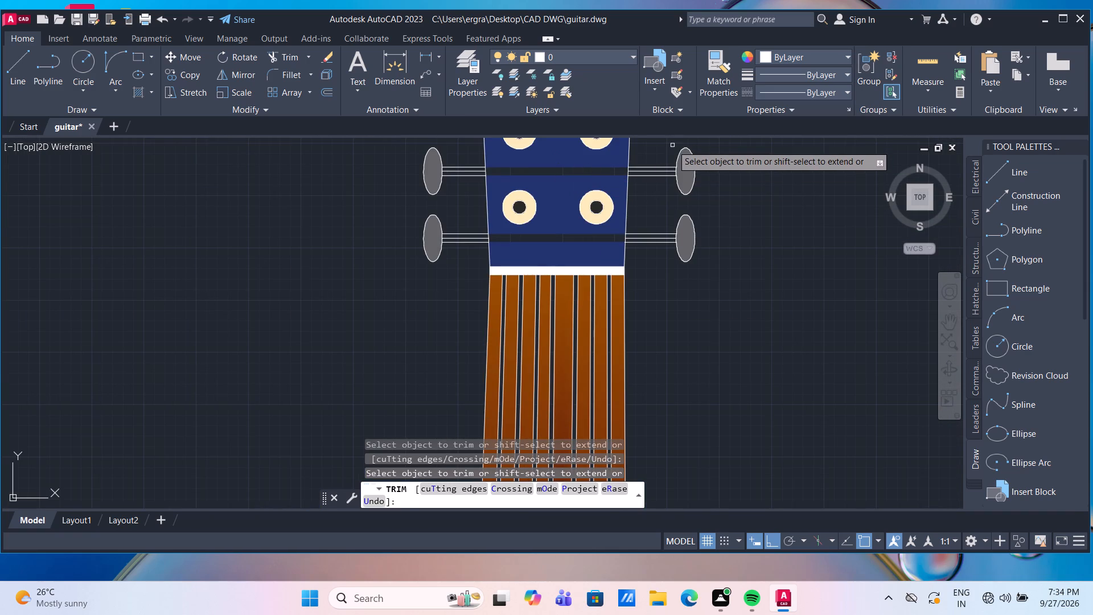
Trim the three lines of the top tuner shaft between the headstock's left and right edges, and finish trimming.
{"action": "middle_click_drag", "start_coordinate": [661, 151], "coordinate": [642, 256]}
{"action": "scroll", "coordinate": [601, 215], "scroll_direction": "up", "scroll_amount": 3}
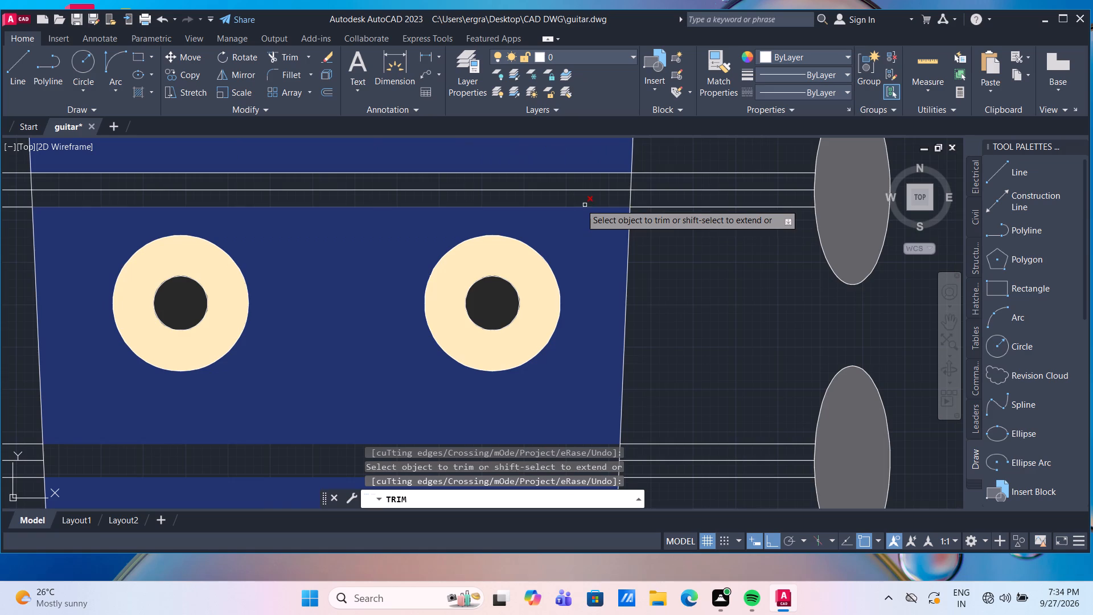
{"action": "left_click", "coordinate": [576, 192]}
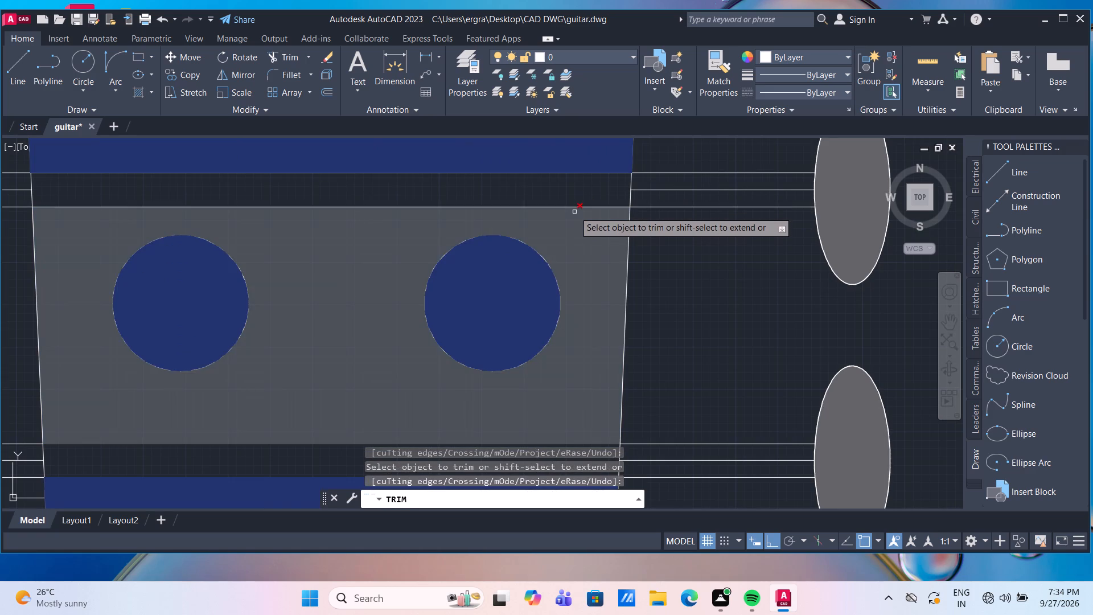
{"action": "left_click", "coordinate": [574, 207]}
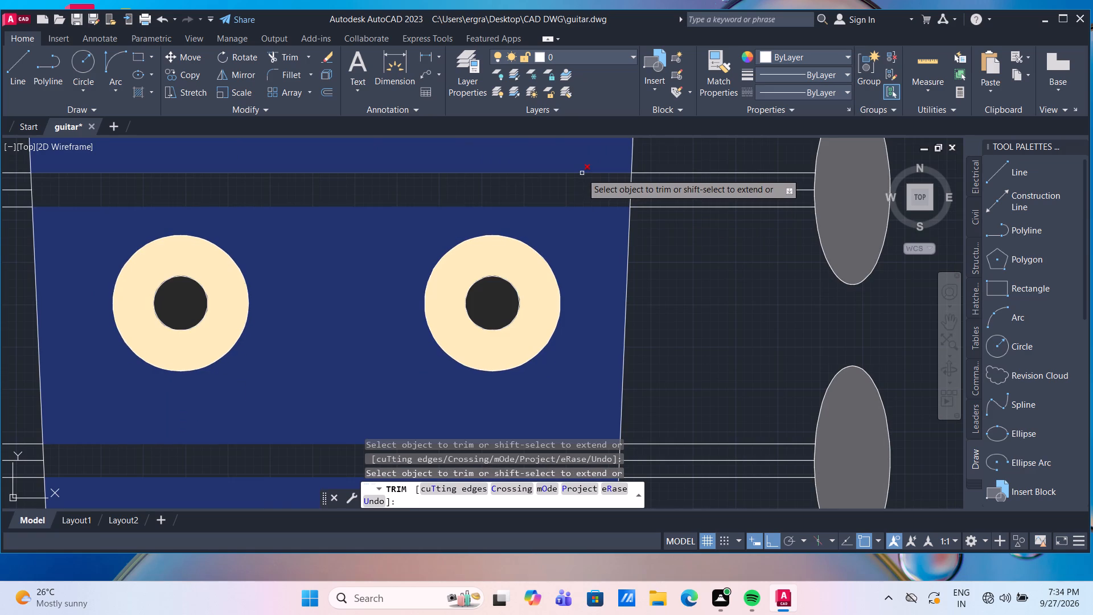
{"action": "left_click", "coordinate": [582, 173]}
{"action": "scroll", "coordinate": [580, 187], "scroll_direction": "down", "scroll_amount": 3}
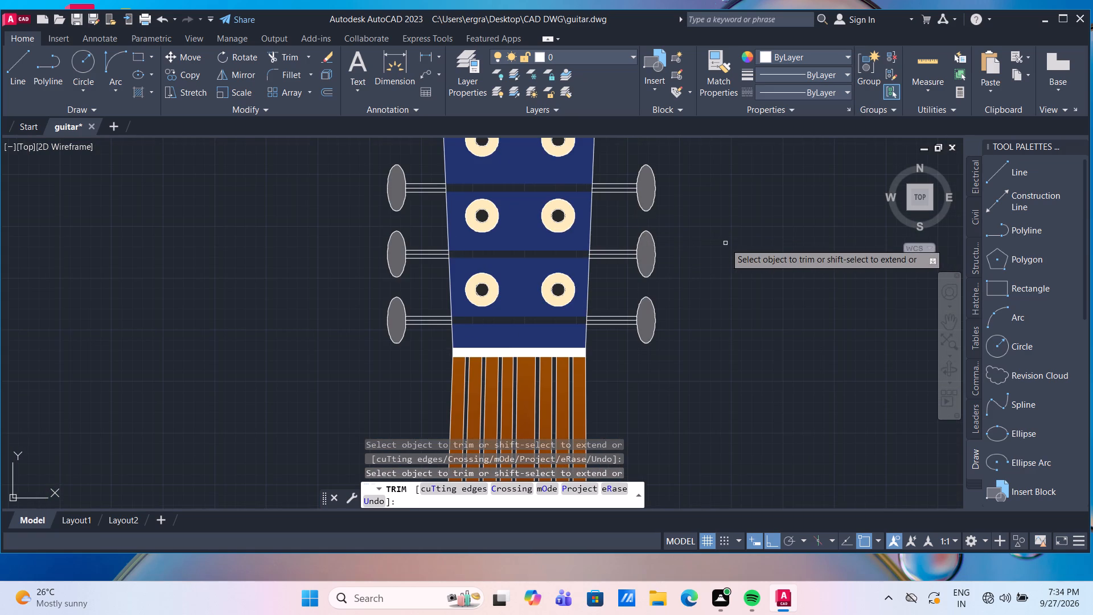
{"action": "key", "text": "Escape"}
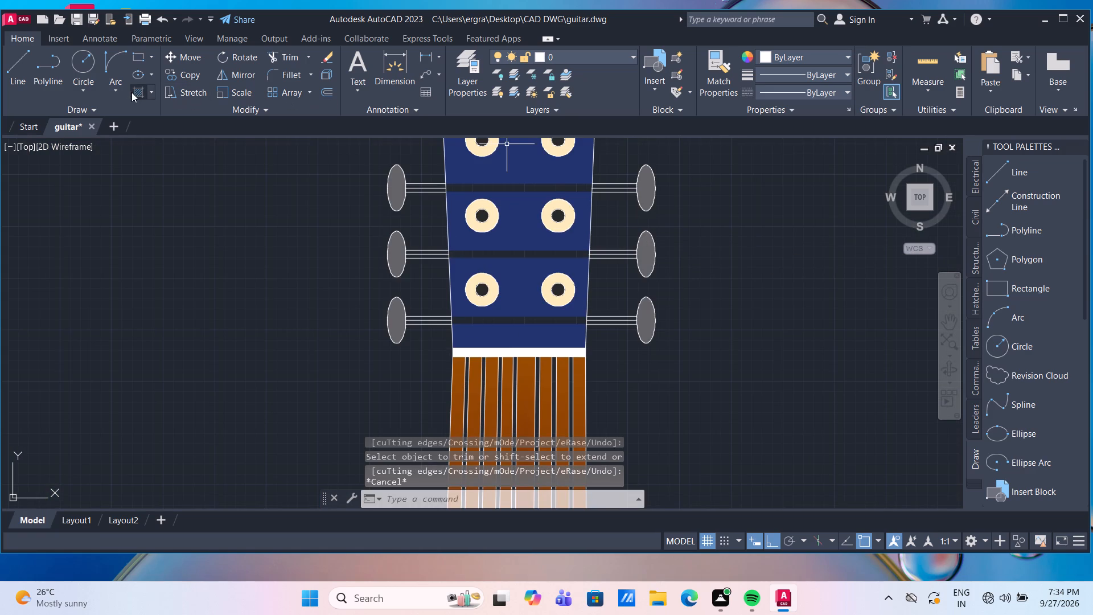
Hatch the unfilled shaft strips across the headstock with a solid fill in colour 34,52,110.
{"action": "left_click", "coordinate": [134, 93]}
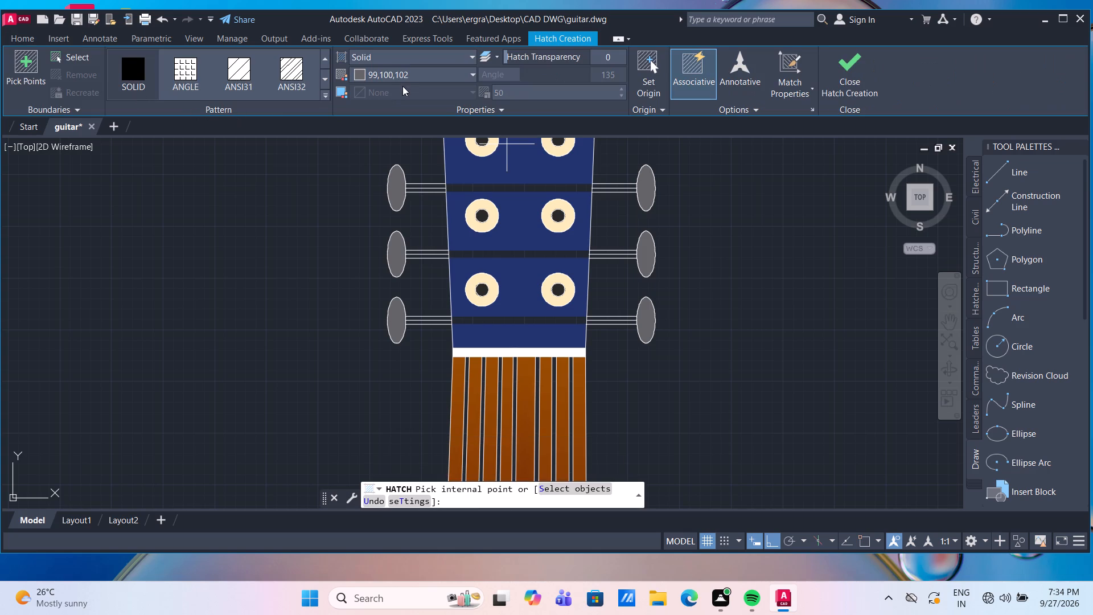
{"action": "left_click", "coordinate": [410, 75]}
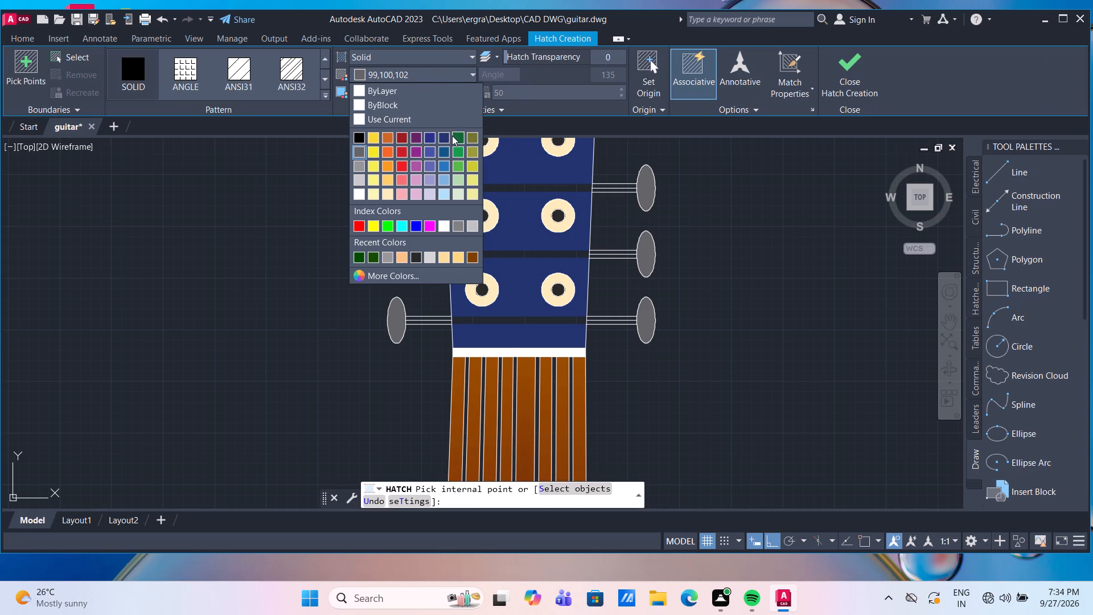
{"action": "left_click", "coordinate": [446, 136]}
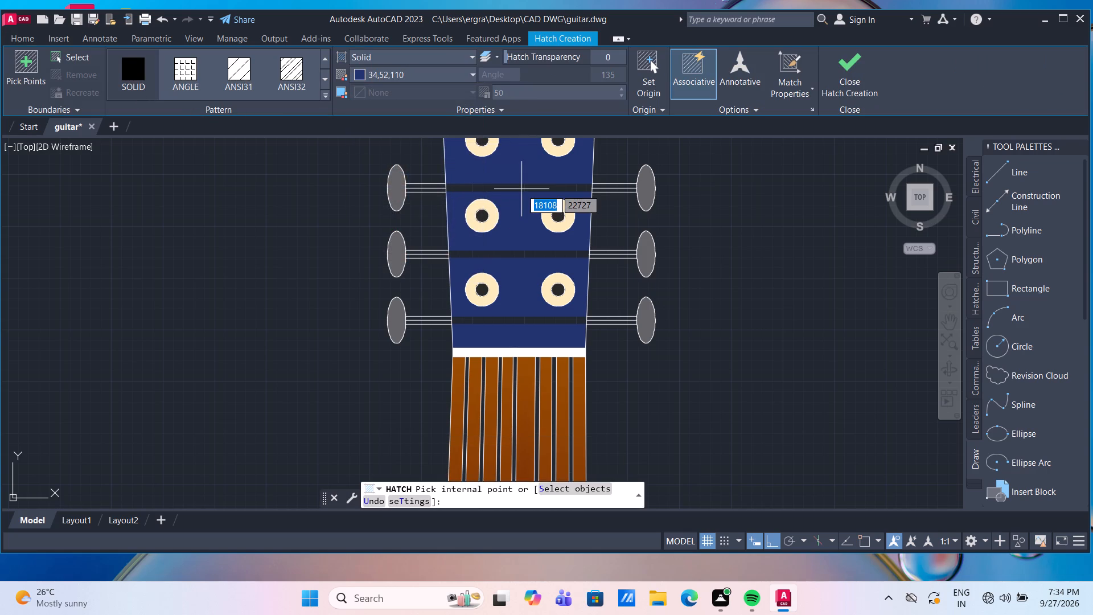
{"action": "left_click", "coordinate": [521, 189]}
{"action": "key", "text": "Escape"}
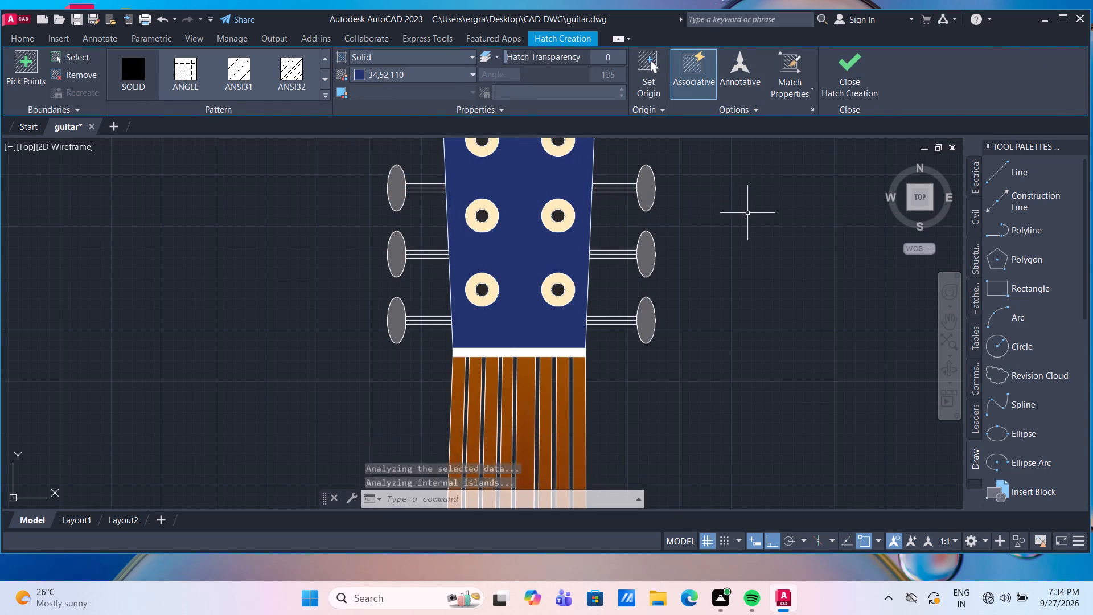
Select the small stray marks lying to the right of the guitar building elevation.
{"action": "scroll", "coordinate": [747, 213], "scroll_direction": "down", "scroll_amount": 5}
{"action": "scroll", "coordinate": [760, 235], "scroll_direction": "up", "scroll_amount": 1}
{"action": "scroll", "coordinate": [760, 252], "scroll_direction": "down", "scroll_amount": 2}
{"action": "middle_click_drag", "start_coordinate": [757, 260], "coordinate": [508, 228]}
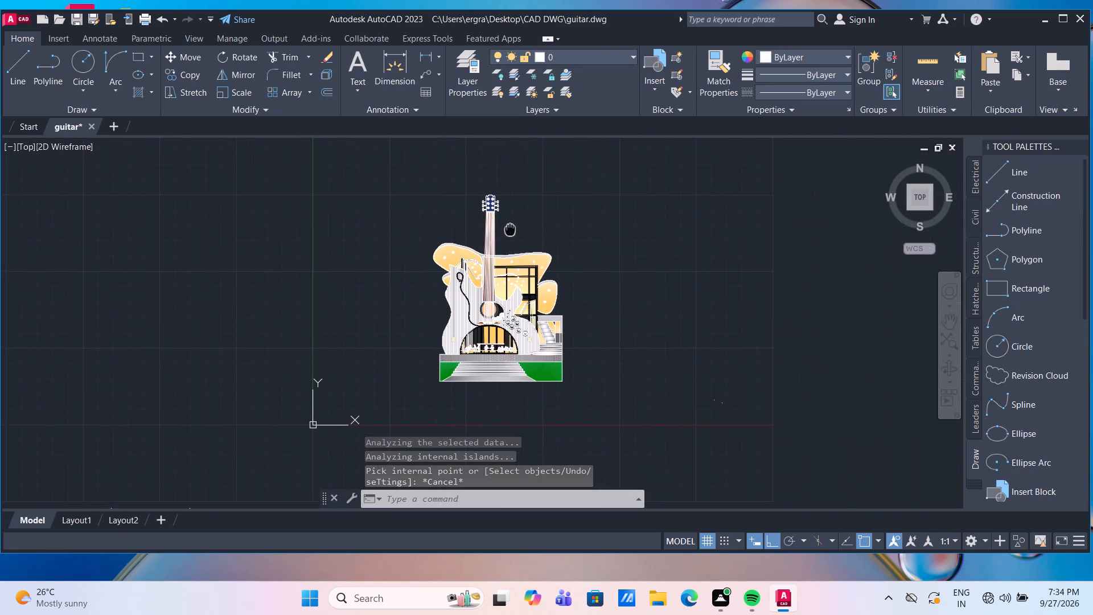
{"action": "left_click", "coordinate": [749, 419]}
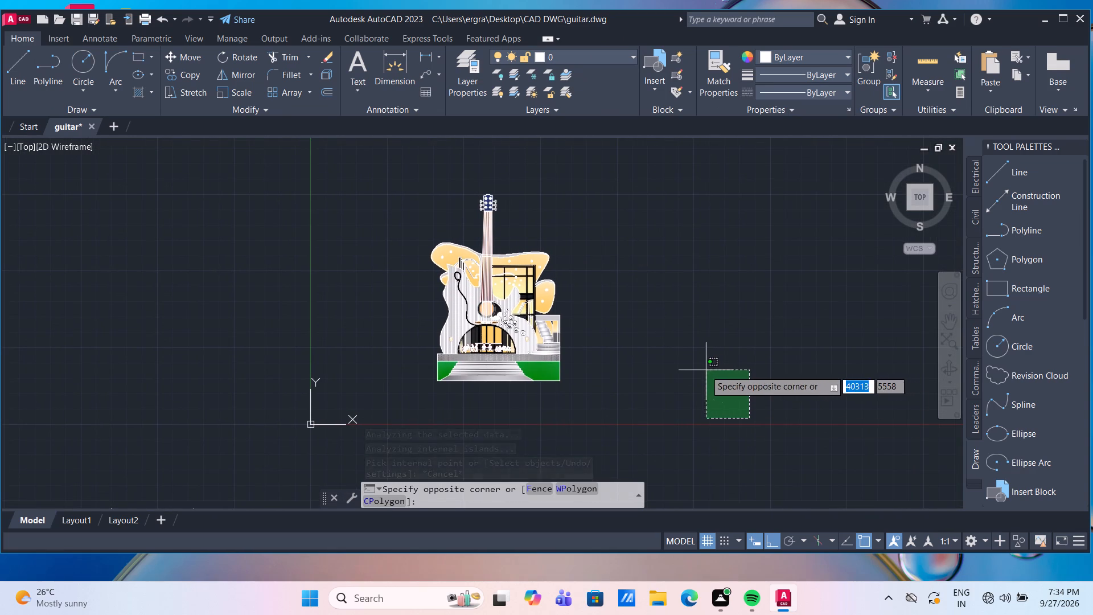
{"action": "left_click", "coordinate": [705, 370]}
{"action": "scroll", "coordinate": [731, 409], "scroll_direction": "up", "scroll_amount": 4}
{"action": "scroll", "coordinate": [709, 378], "scroll_direction": "down", "scroll_amount": 4}
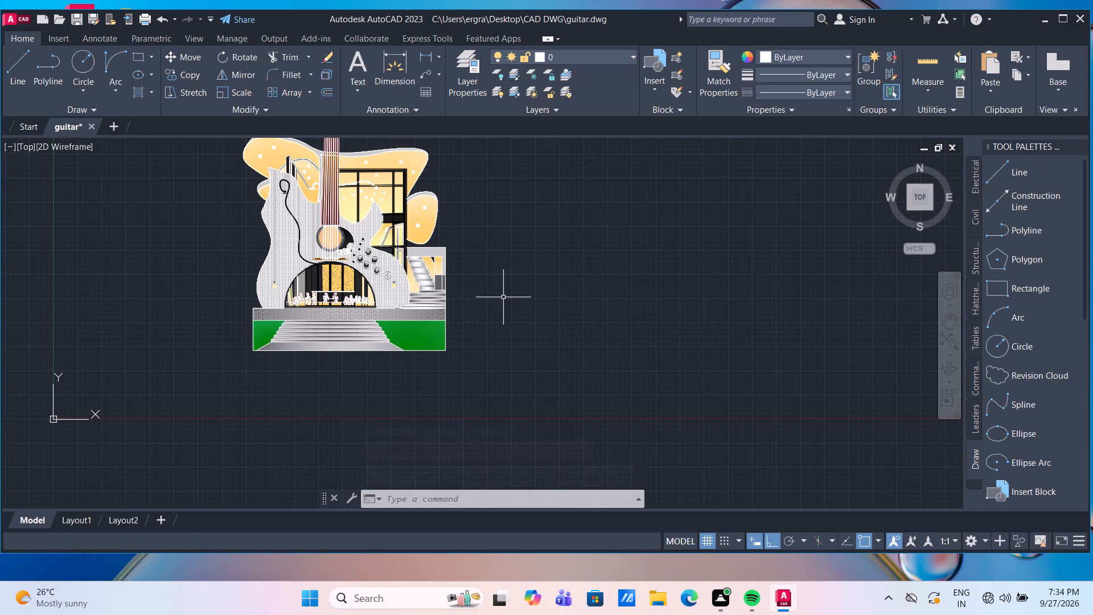
{"action": "scroll", "coordinate": [504, 298], "scroll_direction": "down", "scroll_amount": 1}
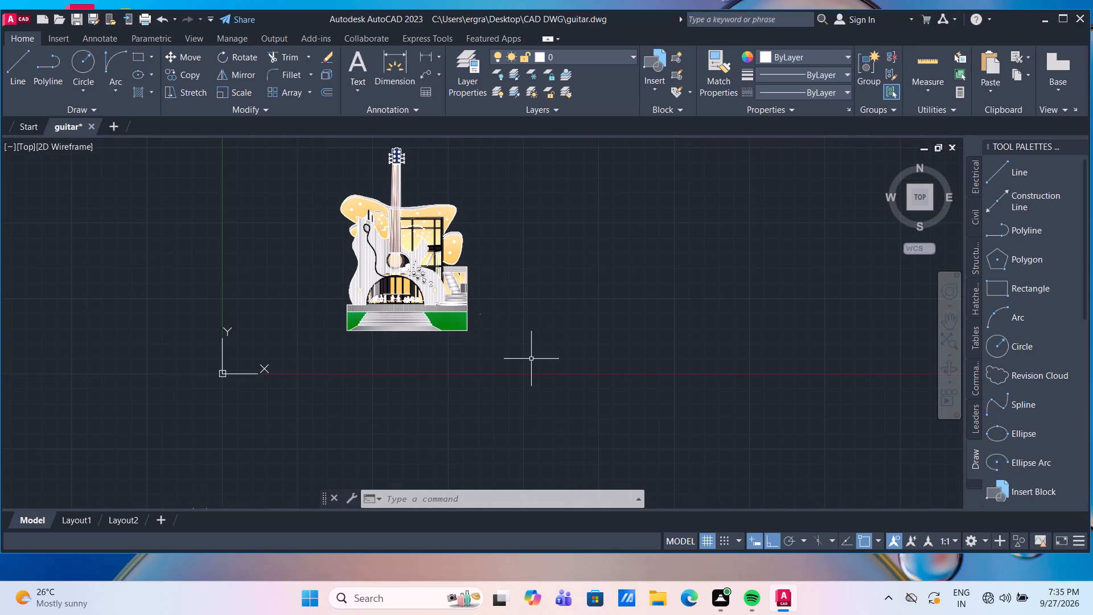
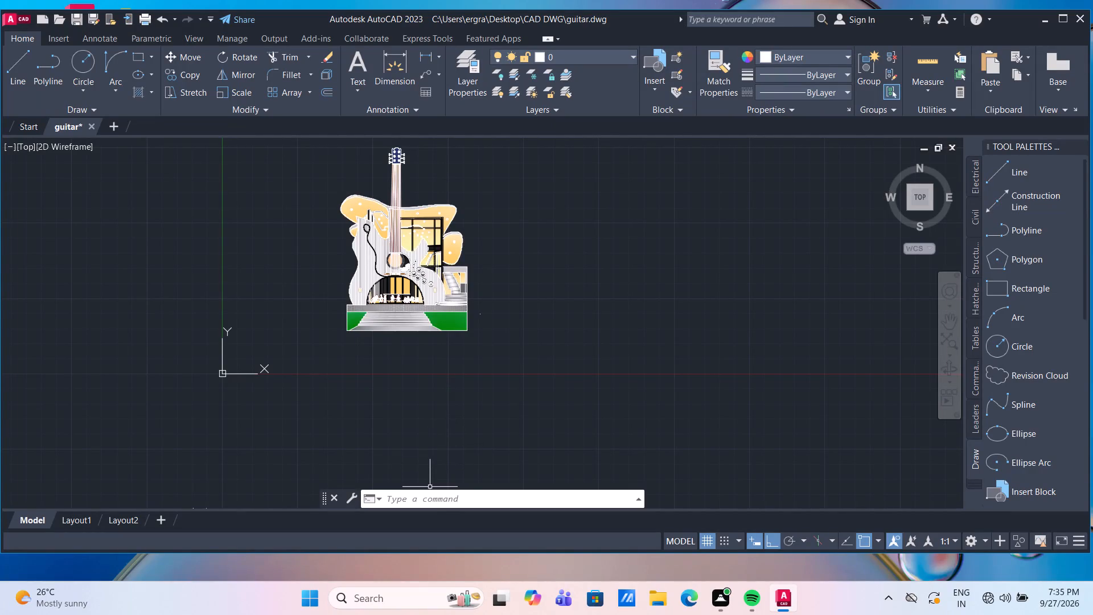
Turn off log file recording with the LOGFILEOFF command.
{"action": "type", "text": "lo"}
{"action": "type", "text": "gf"}
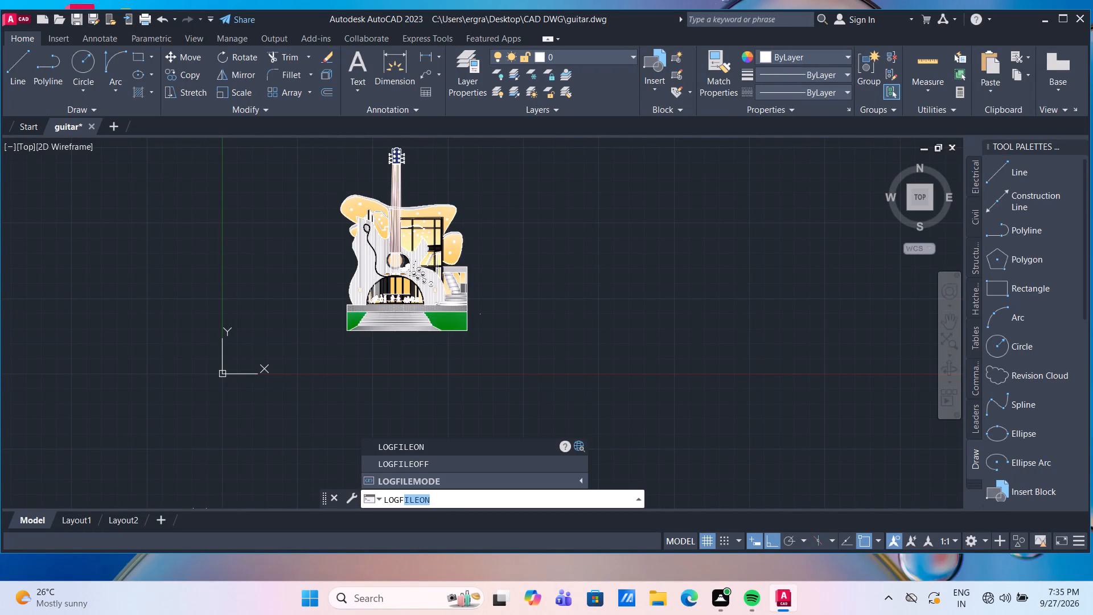
{"action": "left_click", "coordinate": [431, 462]}
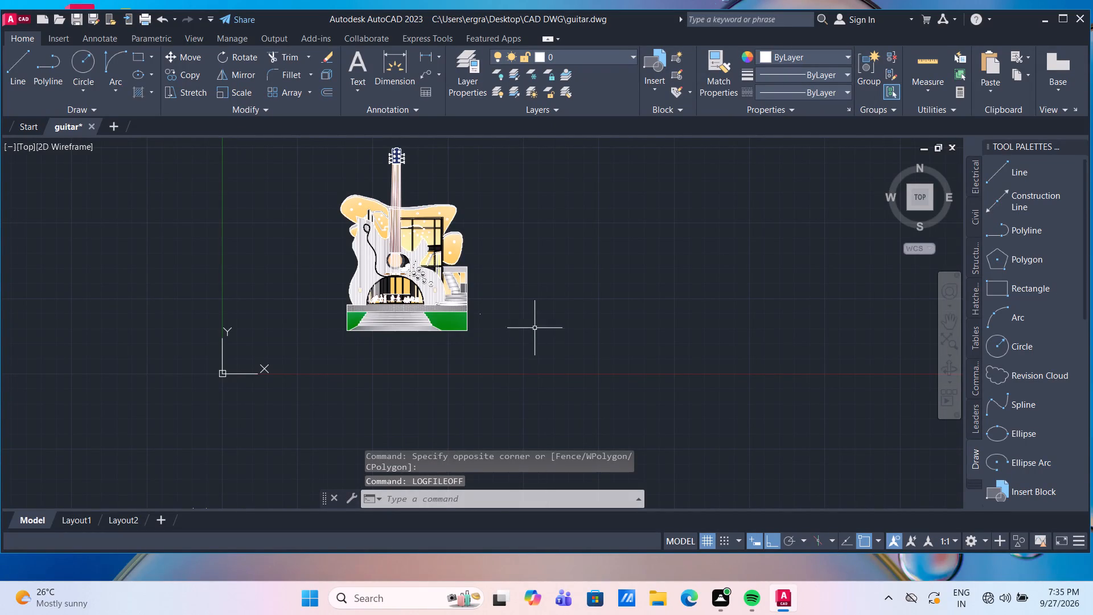
Start a plot with the DWG To PDF.pc3 plotter and ISO A4 (297.00 x 210.00 MM) paper.
{"action": "left_click", "coordinate": [477, 503]}
{"action": "type", "text": "plot"}
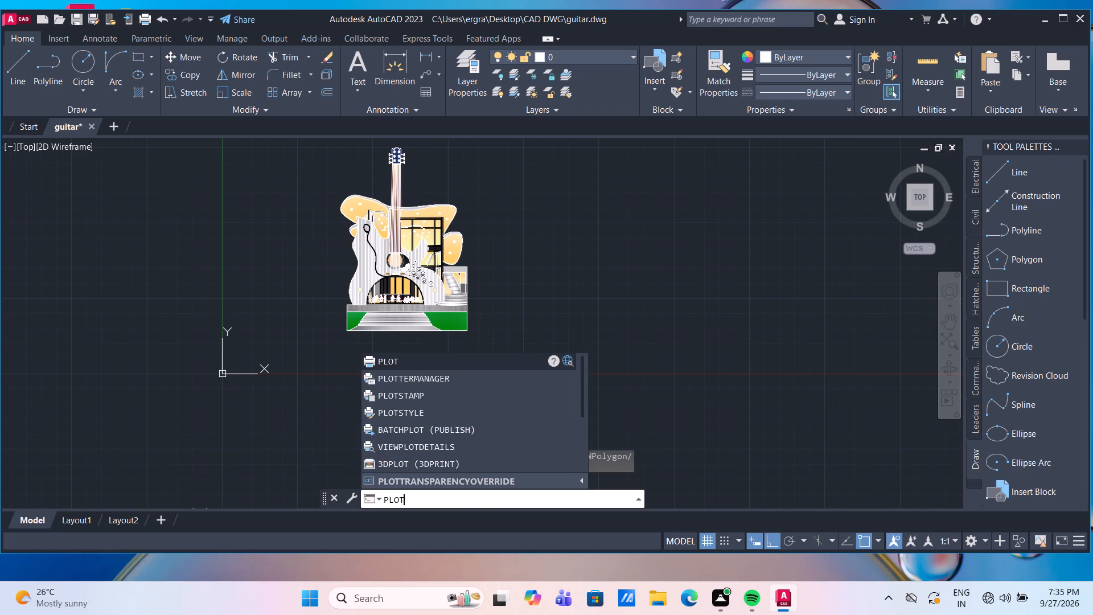
{"action": "key", "text": "Return"}
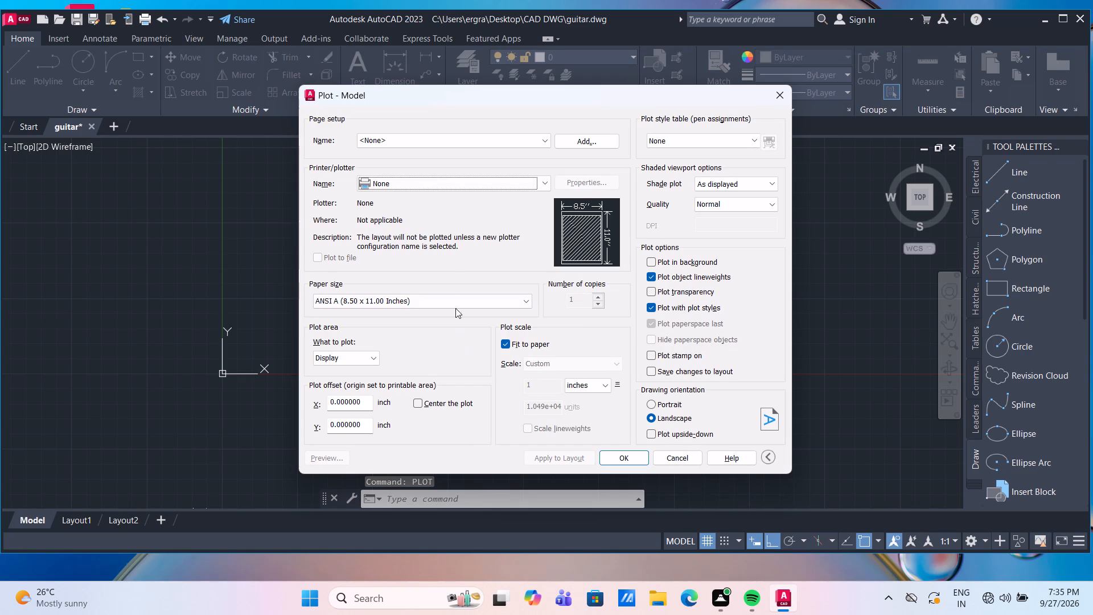
{"action": "left_click", "coordinate": [457, 184]}
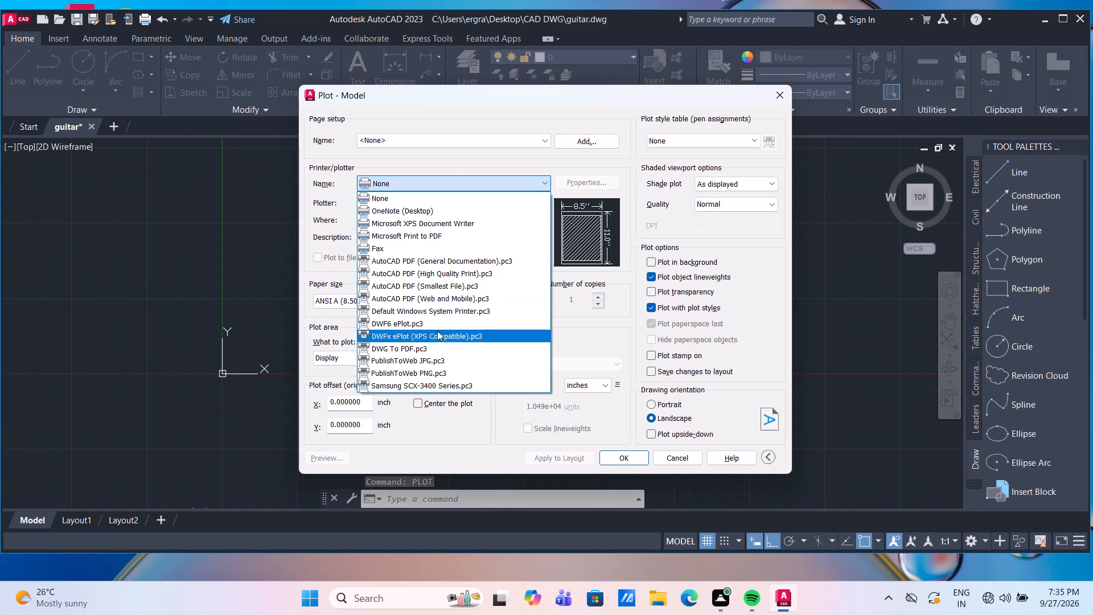
{"action": "left_click", "coordinate": [441, 350]}
{"action": "left_click", "coordinate": [441, 302]}
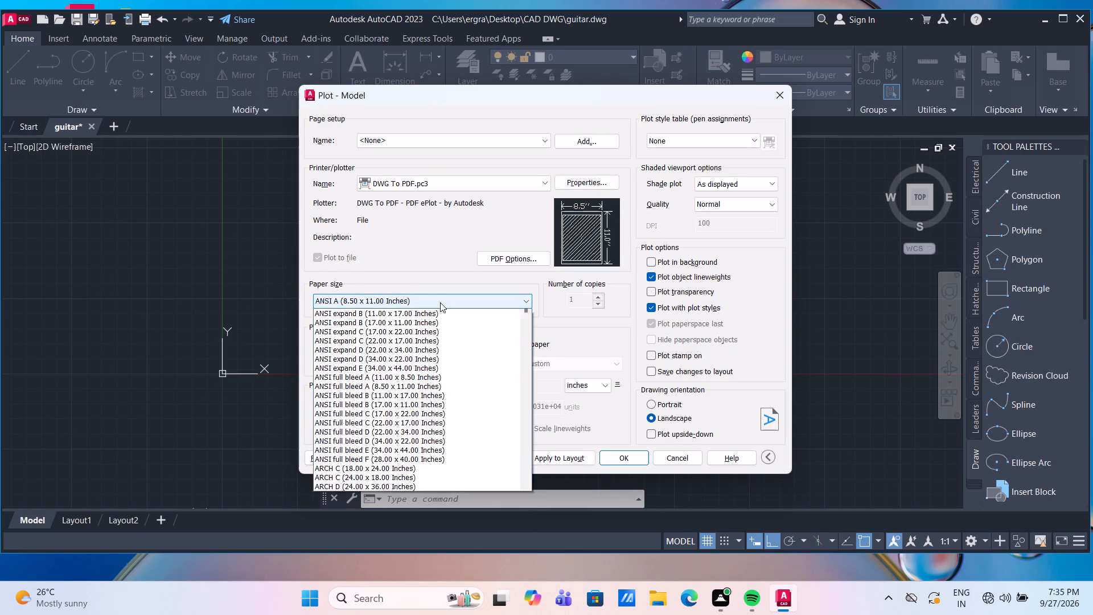
{"action": "scroll", "coordinate": [426, 417], "scroll_direction": "down", "scroll_amount": 11}
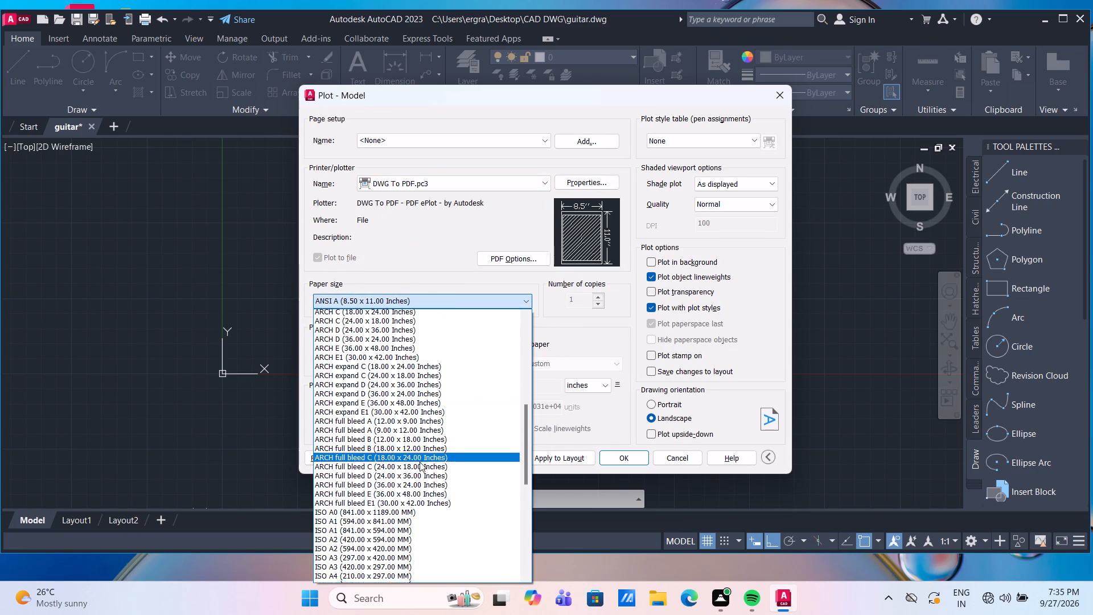
{"action": "scroll", "coordinate": [420, 462], "scroll_direction": "down", "scroll_amount": 1}
{"action": "left_click", "coordinate": [416, 505]}
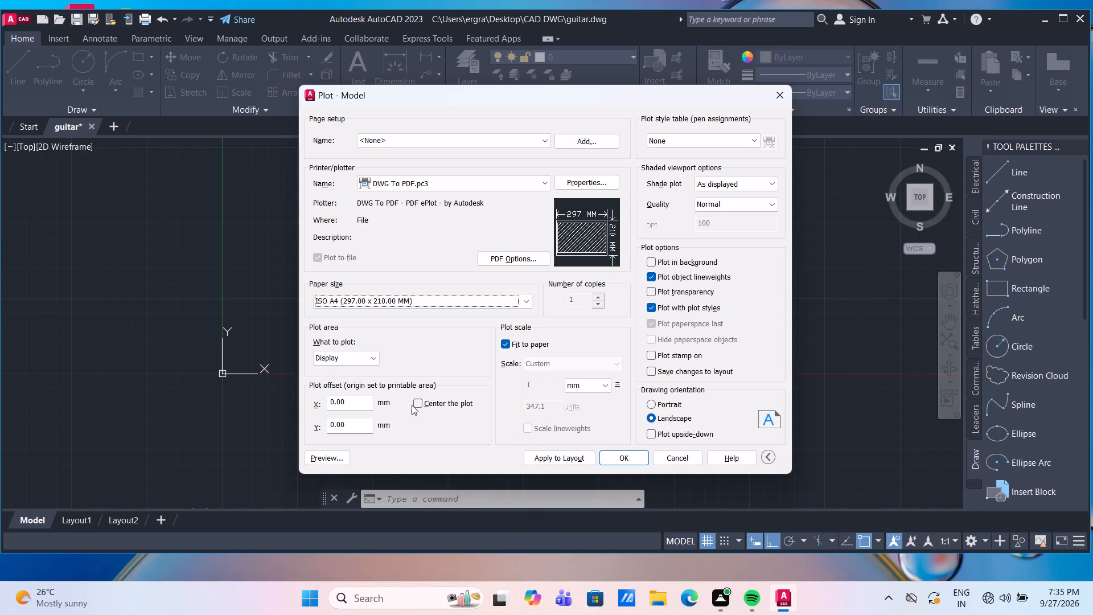
Set the plot area to a window enclosing the whole guitar building elevation and centre the plot on the sheet.
{"action": "left_click", "coordinate": [373, 357]}
{"action": "left_click", "coordinate": [372, 400]}
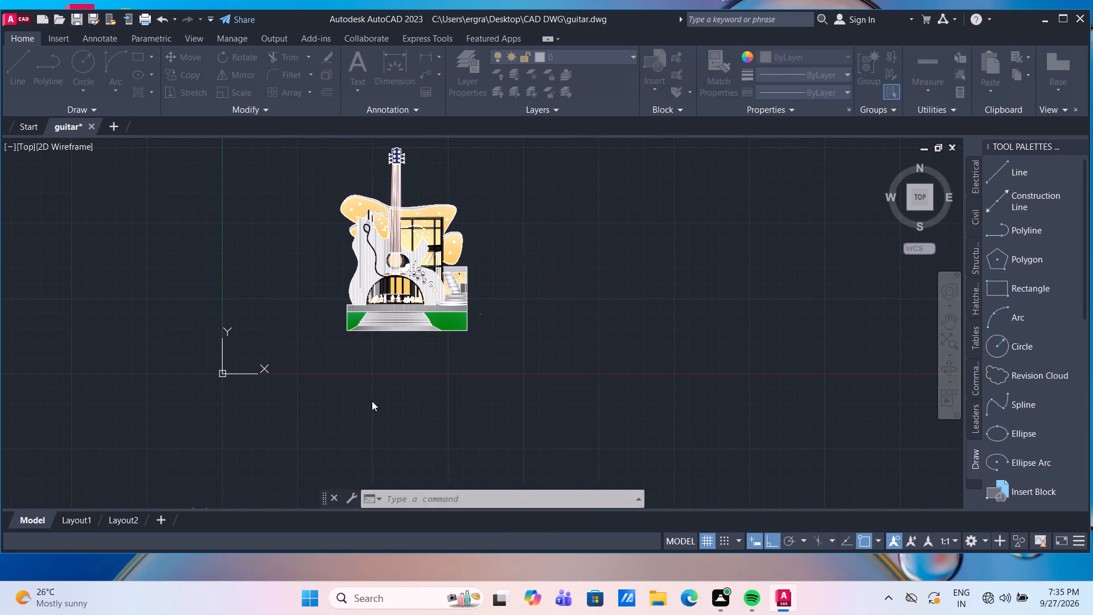
{"action": "scroll", "coordinate": [327, 197], "scroll_direction": "down", "scroll_amount": 2}
{"action": "scroll", "coordinate": [324, 195], "scroll_direction": "up", "scroll_amount": 1}
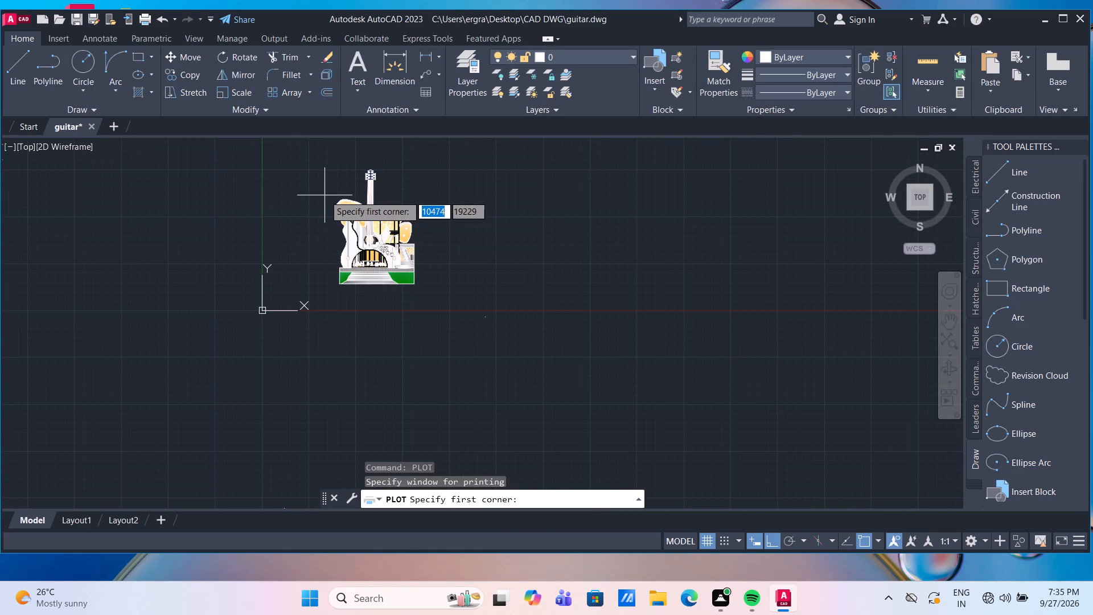
{"action": "left_click", "coordinate": [325, 157]}
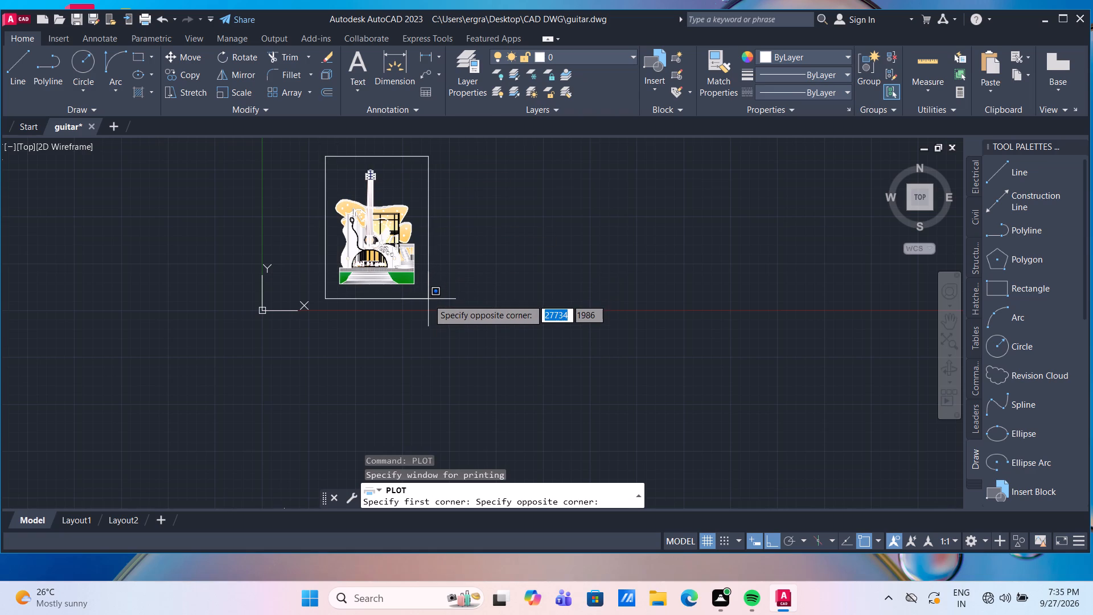
{"action": "left_click", "coordinate": [428, 299]}
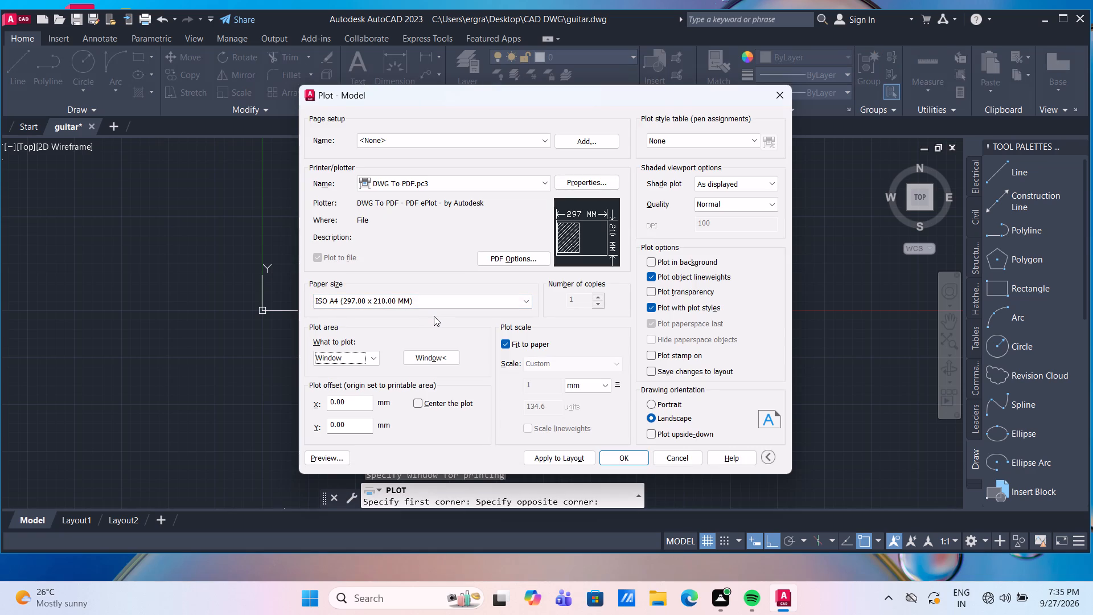
{"action": "scroll", "coordinate": [434, 316], "scroll_direction": "down", "scroll_amount": 1}
{"action": "left_click", "coordinate": [420, 403]}
Plot the drawing and save the PDF under its suggested name in the CDA PDF folder on the Desktop.
{"action": "left_click", "coordinate": [618, 458]}
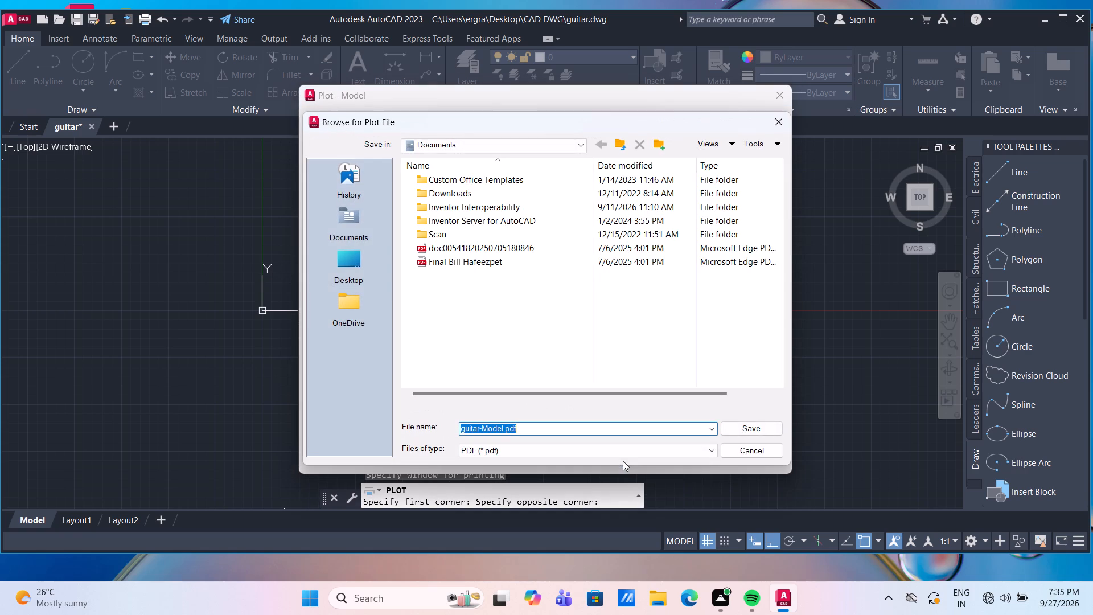
{"action": "left_click", "coordinate": [356, 264]}
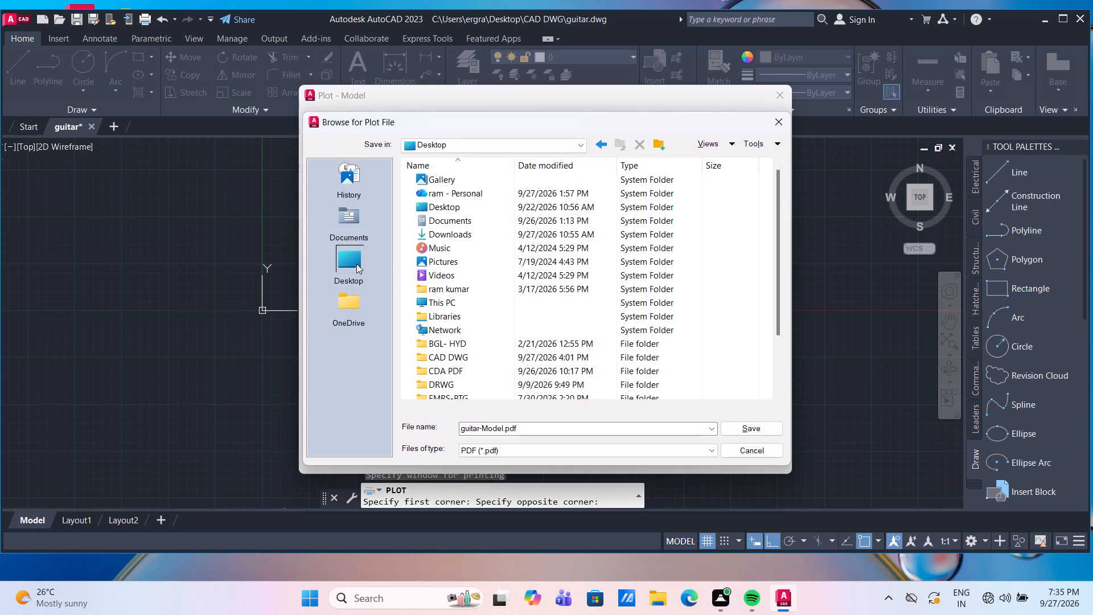
{"action": "scroll", "coordinate": [356, 264], "scroll_direction": "down", "scroll_amount": 4}
{"action": "scroll", "coordinate": [484, 317], "scroll_direction": "down", "scroll_amount": 3}
{"action": "double_click", "coordinate": [473, 302]}
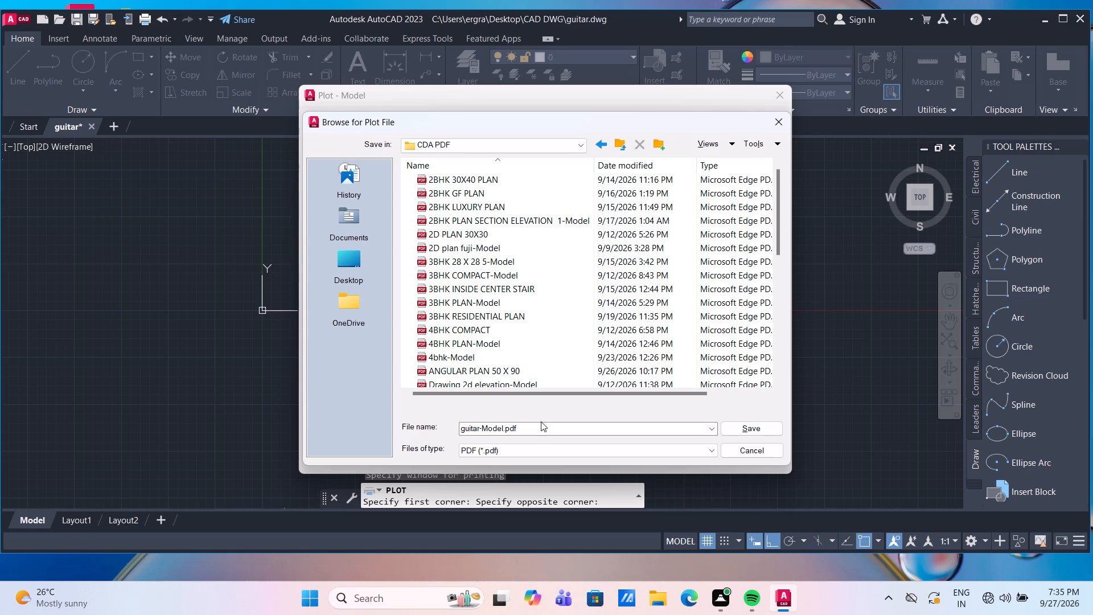
{"action": "left_click", "coordinate": [763, 430]}
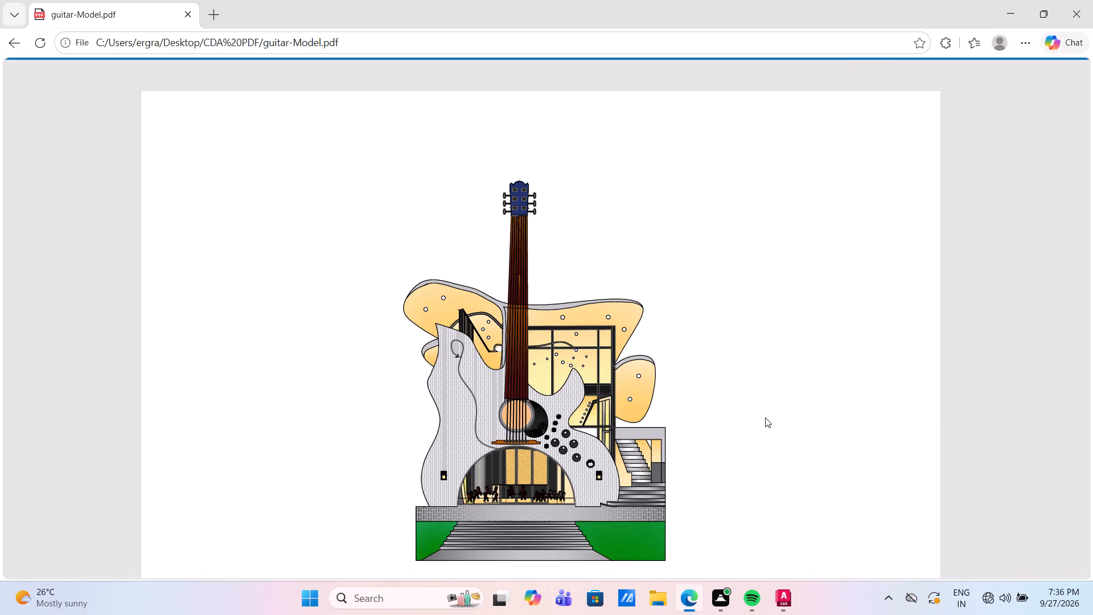
Return from the PDF viewer to AutoCAD and save the guitar drawing.
{"action": "middle_click_drag", "start_coordinate": [773, 487], "coordinate": [755, 444]}
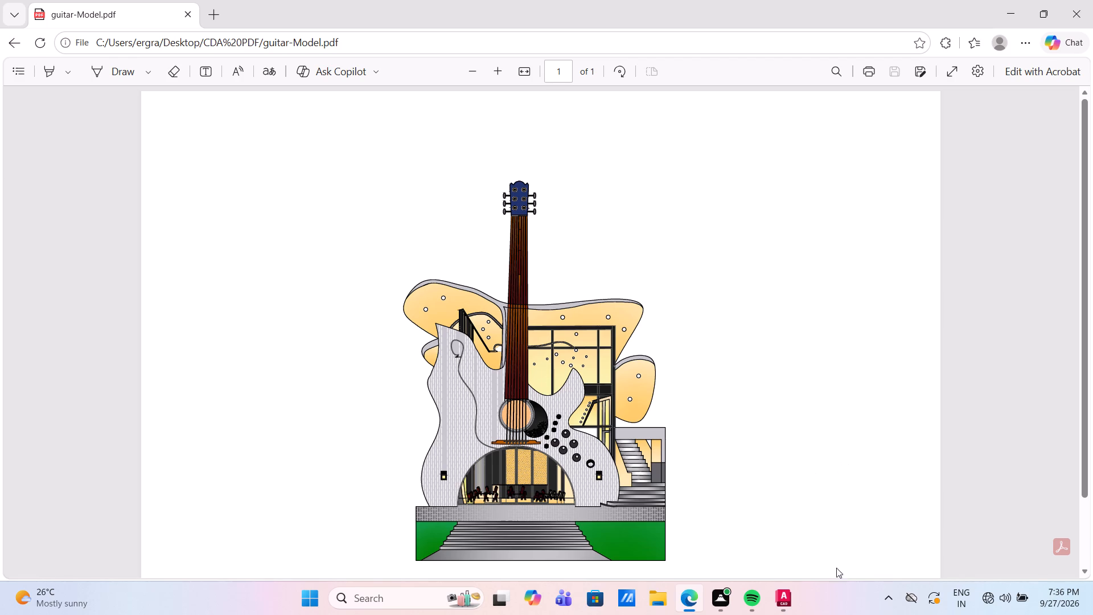
{"action": "left_click", "coordinate": [791, 614]}
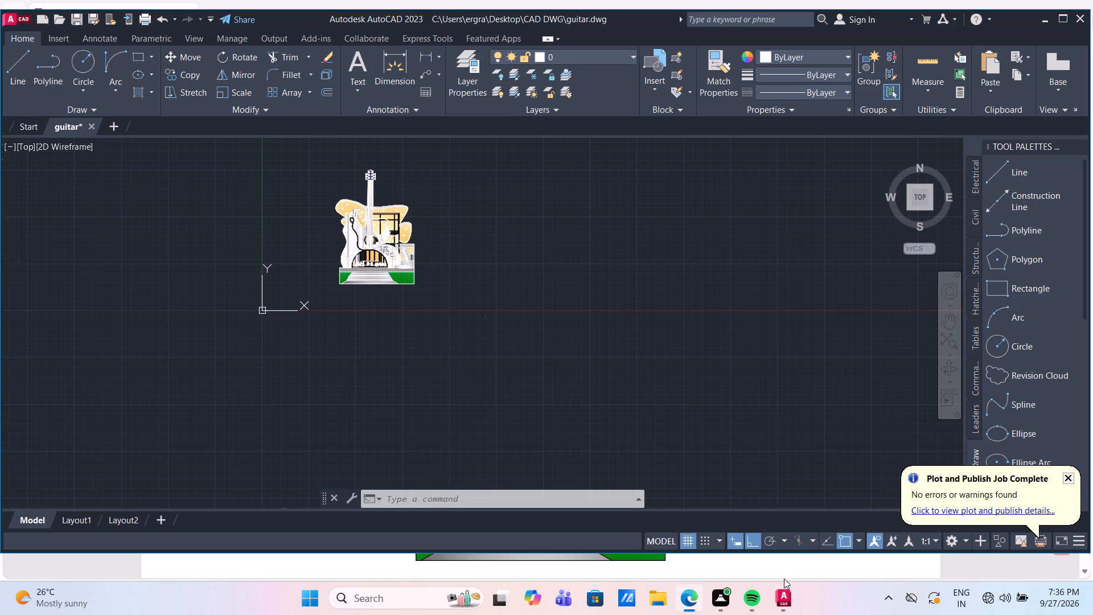
{"action": "key", "text": "ctrl+s"}
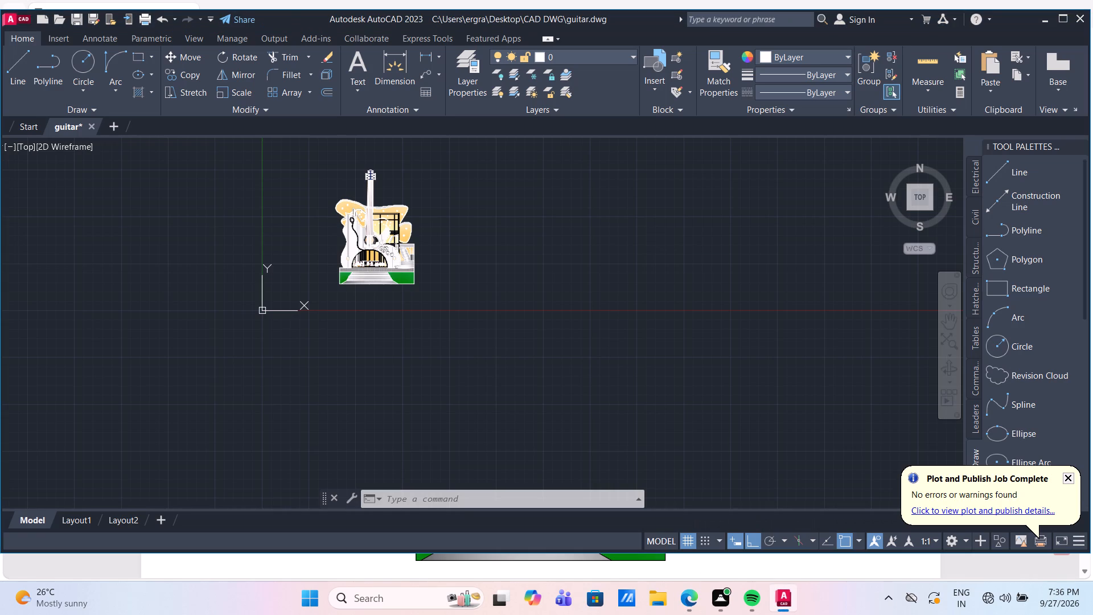